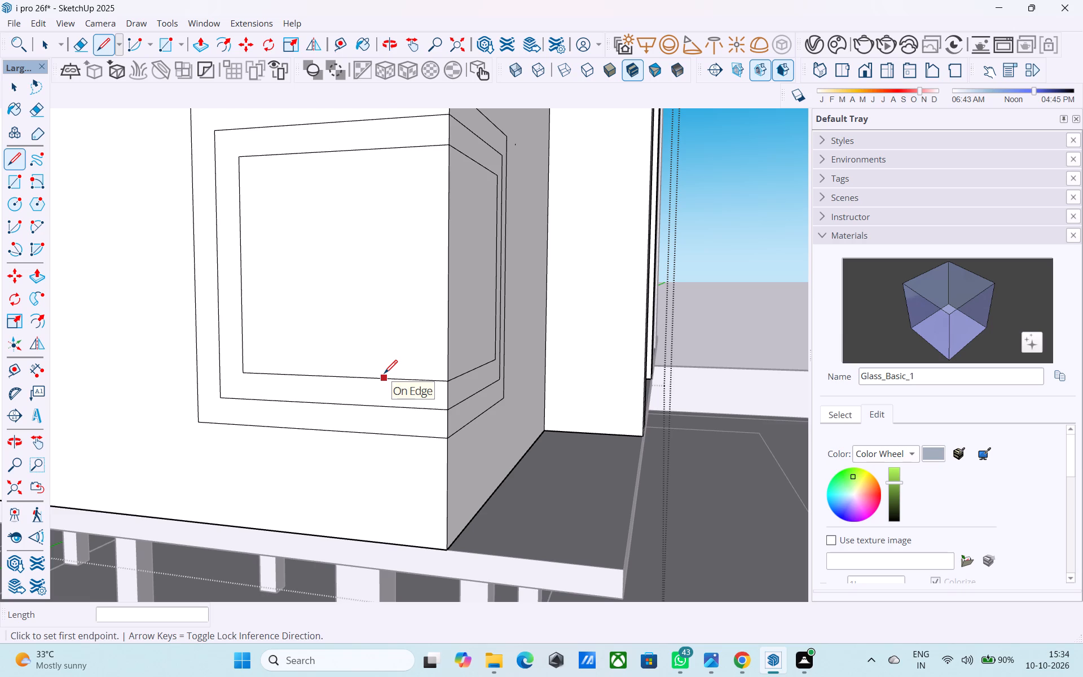
Pull the louvre-side outer band of the lowest corner frame out 6" from the wall face.
key(space)
scroll(343, 367, down, 2)
shift+middle_drag(342, 368, 388, 350)
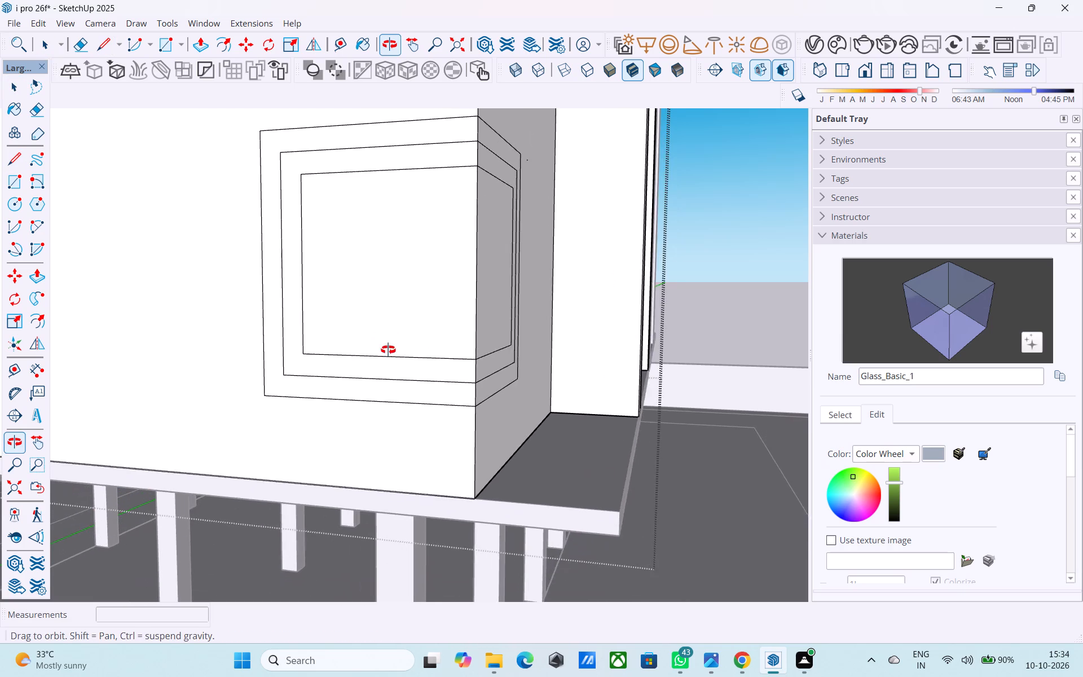
shift+middle_drag(388, 350, 380, 430)
scroll(300, 354, down, 2)
shift+middle_drag(297, 357, 272, 482)
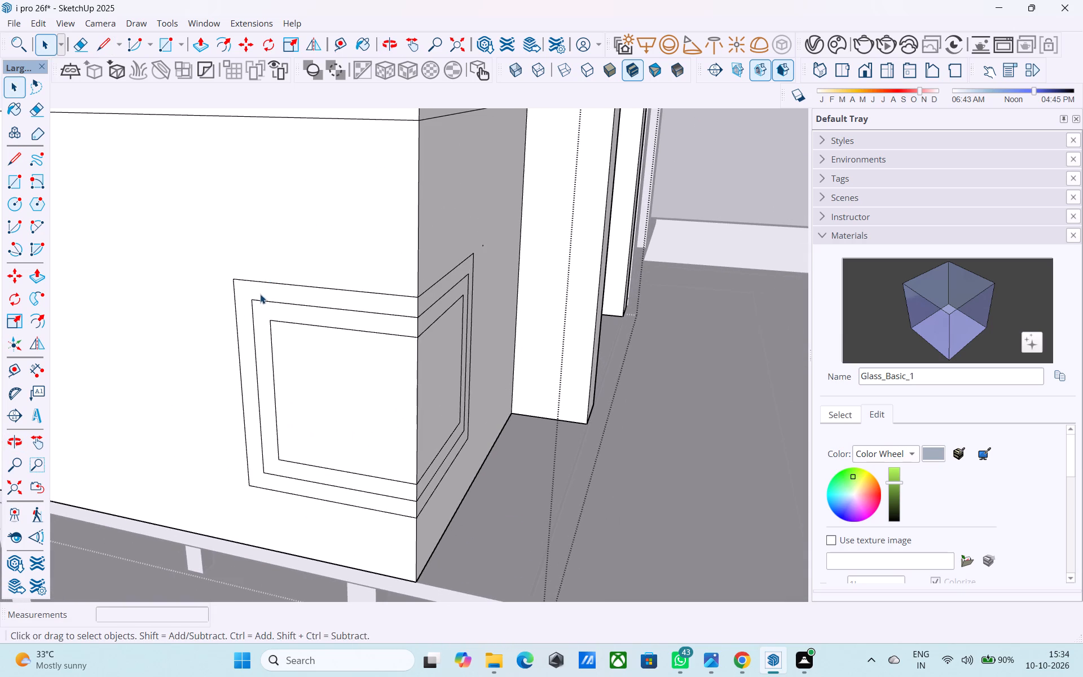
click(260, 294)
key(p)
click(261, 290)
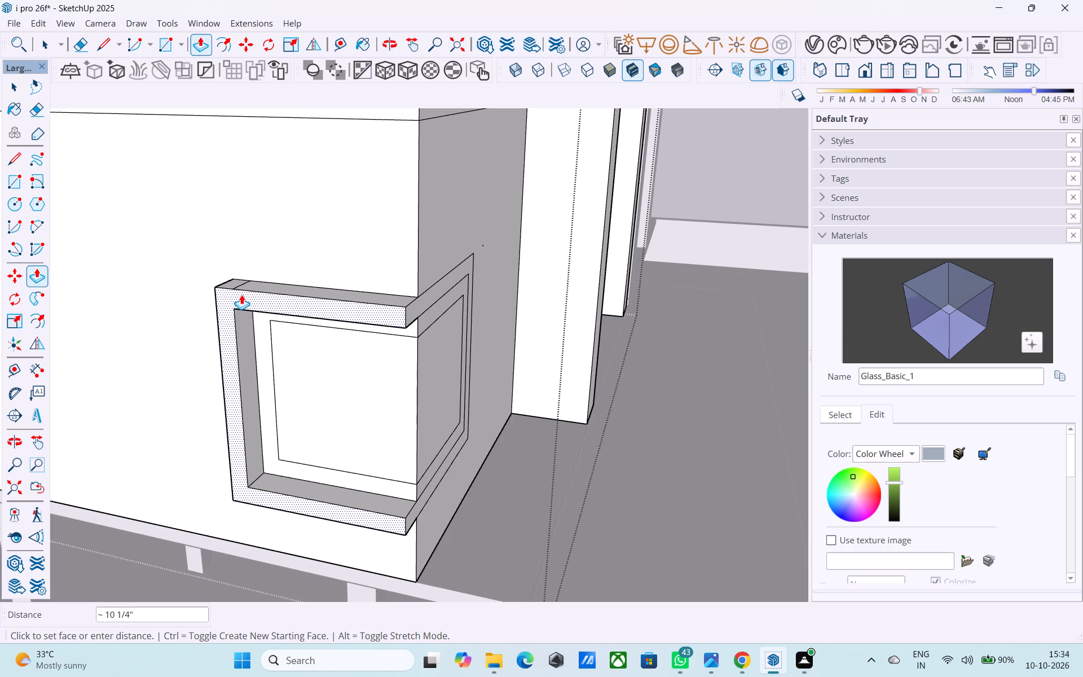
text(6")
key(Return)
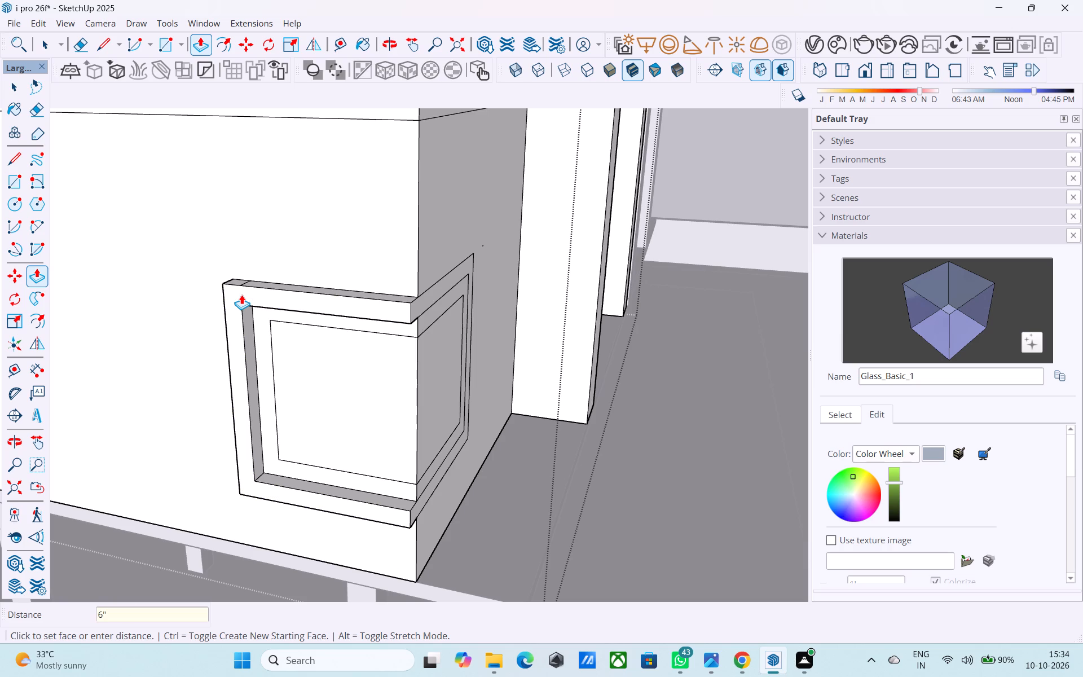
Pull the balcony-side outer band of the lowest corner frame out by the same 6".
middle_drag(471, 311, 305, 309)
scroll(245, 296, down, 3)
middle_drag(24, 243, 111, 243)
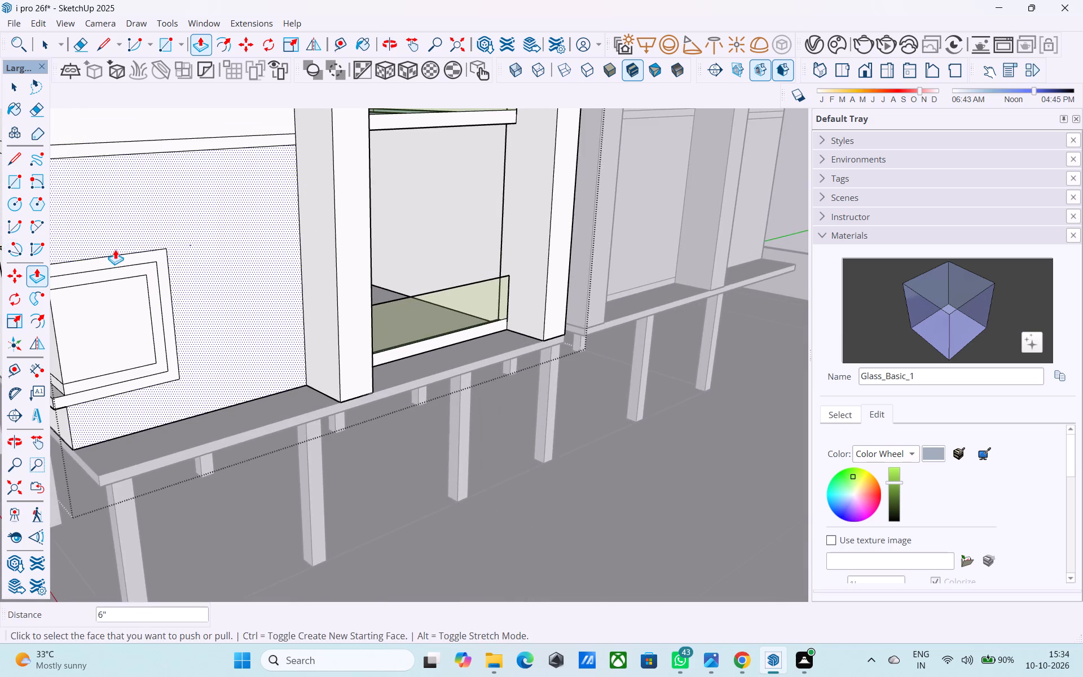
middle_drag(115, 249, 188, 248)
shift+middle_drag(187, 248, 222, 244)
scroll(201, 270, up, 4)
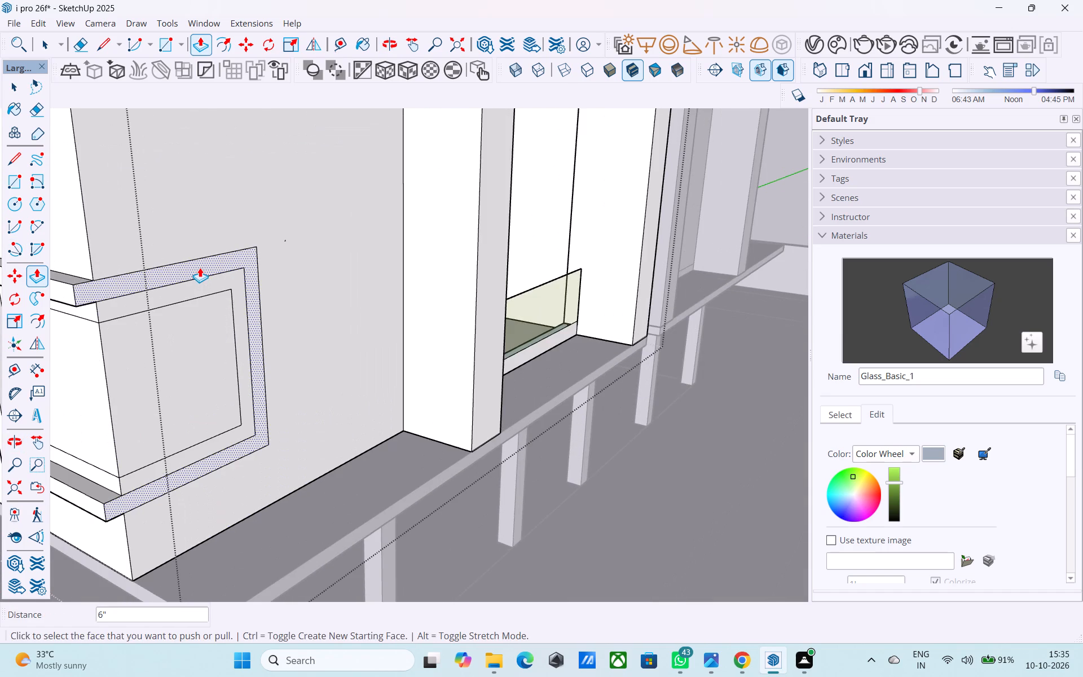
double_click(200, 267)
Erase the leftover seam lines at the ends and corner joints of the lowest frame's raised band.
middle_drag(200, 267, 367, 270)
middle_drag(146, 258, 180, 297)
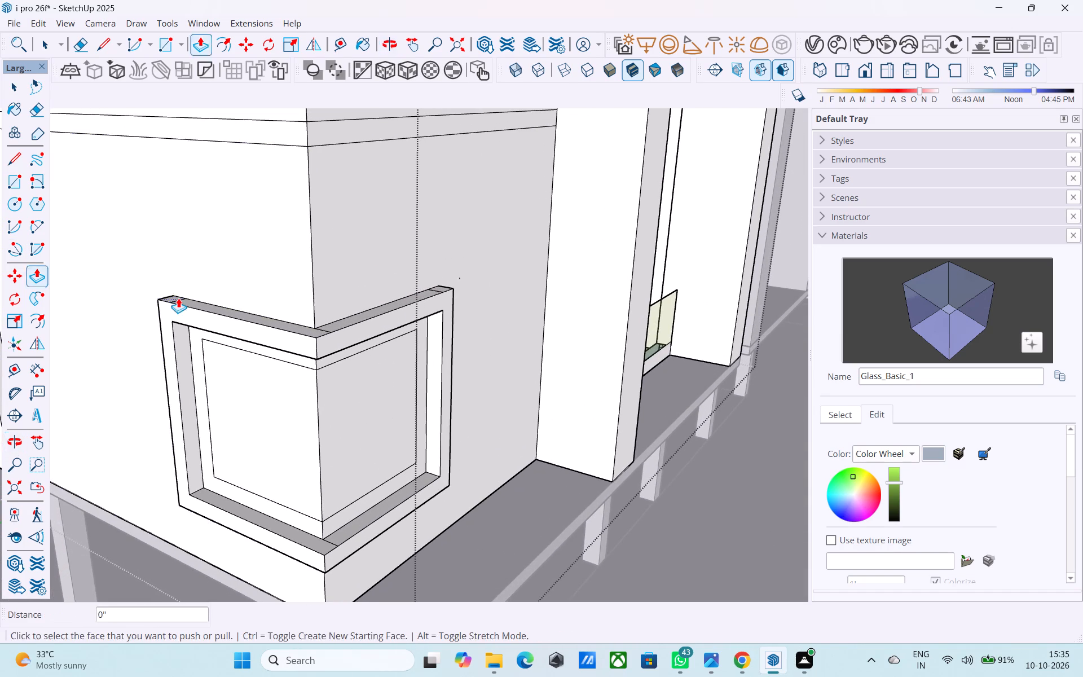
key(e)
scroll(180, 302, up, 6)
drag(178, 301, 172, 299)
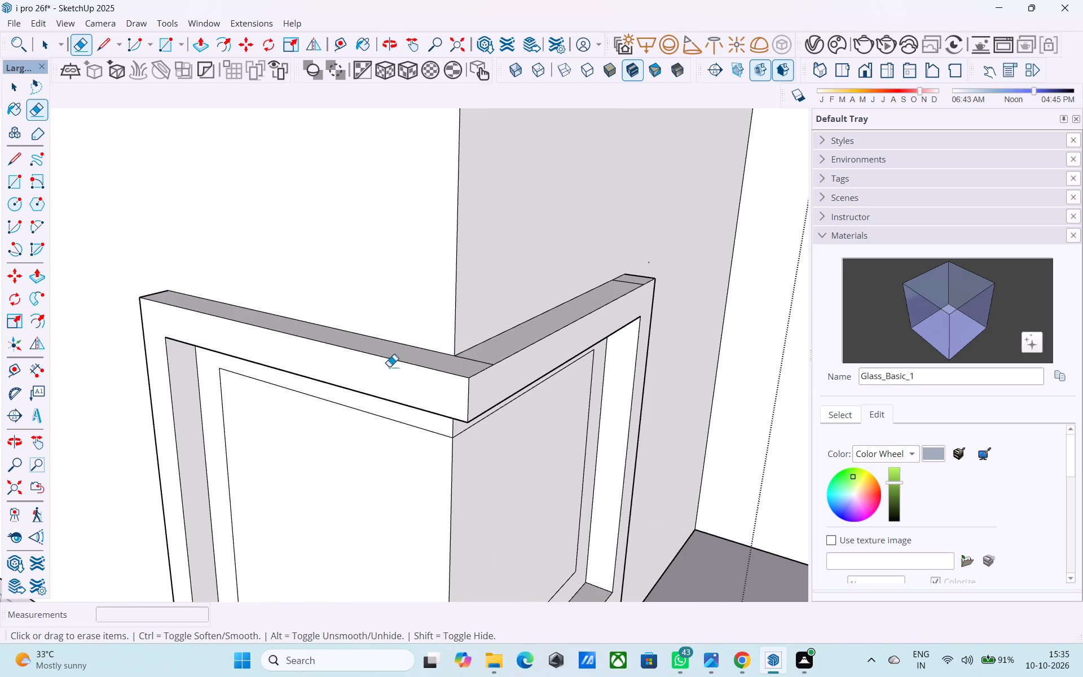
click(476, 365)
scroll(504, 335, down, 2)
middle_drag(503, 337, 395, 346)
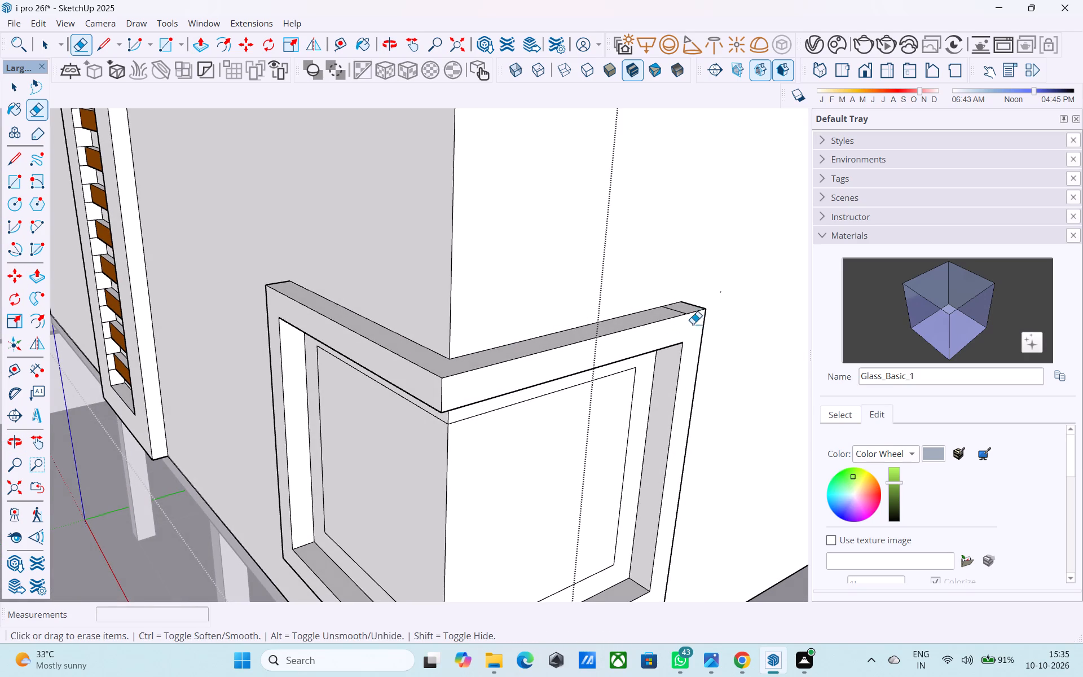
click(679, 311)
scroll(367, 253, down, 2)
scroll(349, 251, up, 2)
scroll(348, 250, down, 11)
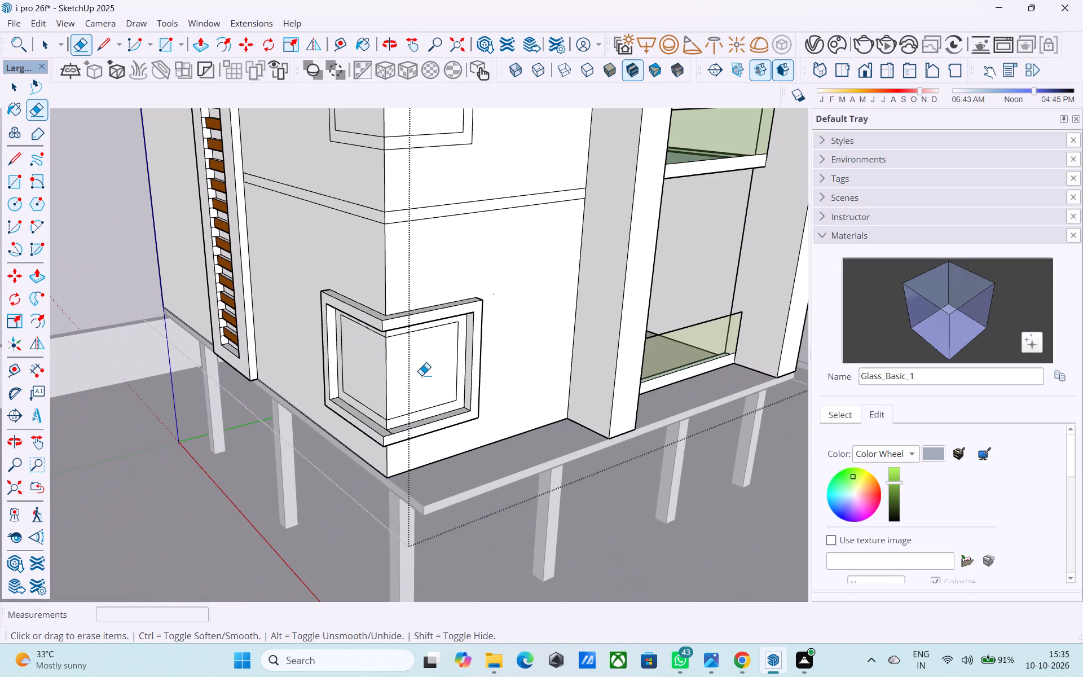
shift+middle_drag(421, 375, 347, 326)
middle_drag(355, 380, 354, 374)
scroll(316, 378, up, 7)
middle_drag(309, 371, 310, 401)
scroll(314, 398, up, 3)
click(314, 366)
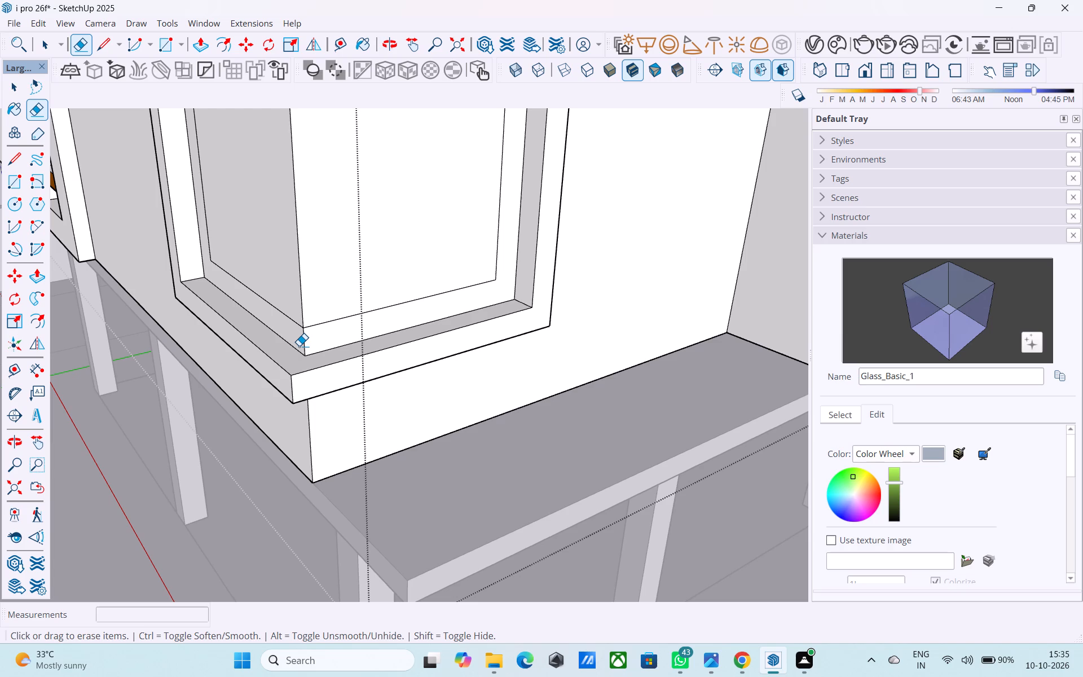
Examine the corner frames and floor bands along the height of the building corner.
scroll(337, 398, down, 2)
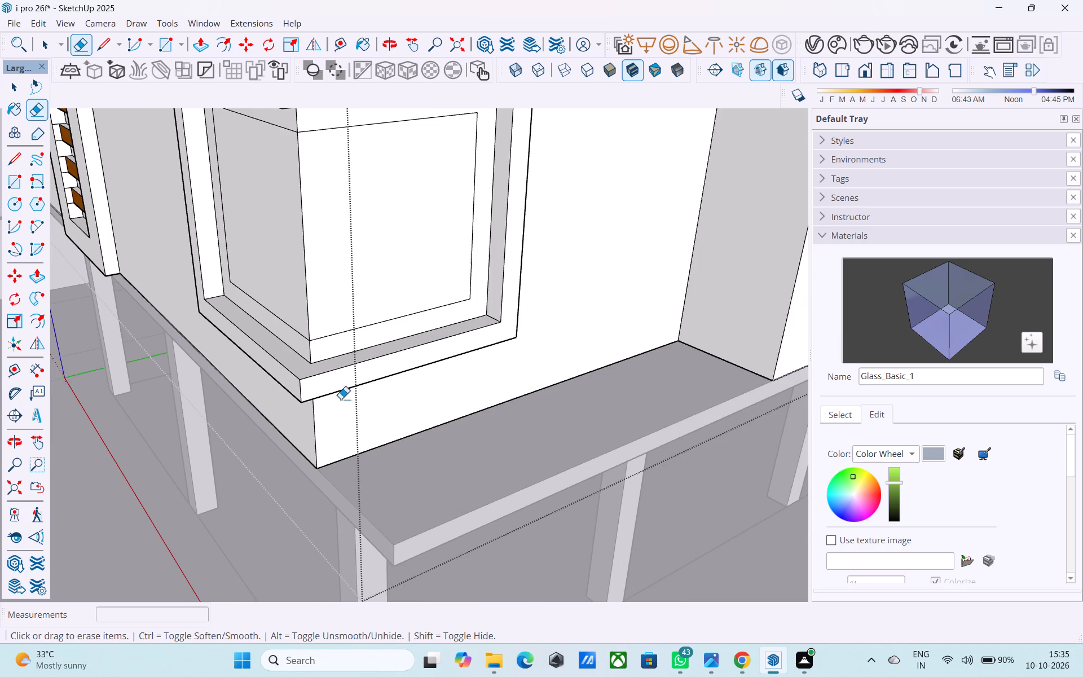
middle_drag(347, 342, 417, 341)
scroll(406, 355, down, 4)
middle_drag(403, 362, 399, 415)
scroll(394, 401, down, 11)
shift+middle_drag(357, 286, 364, 373)
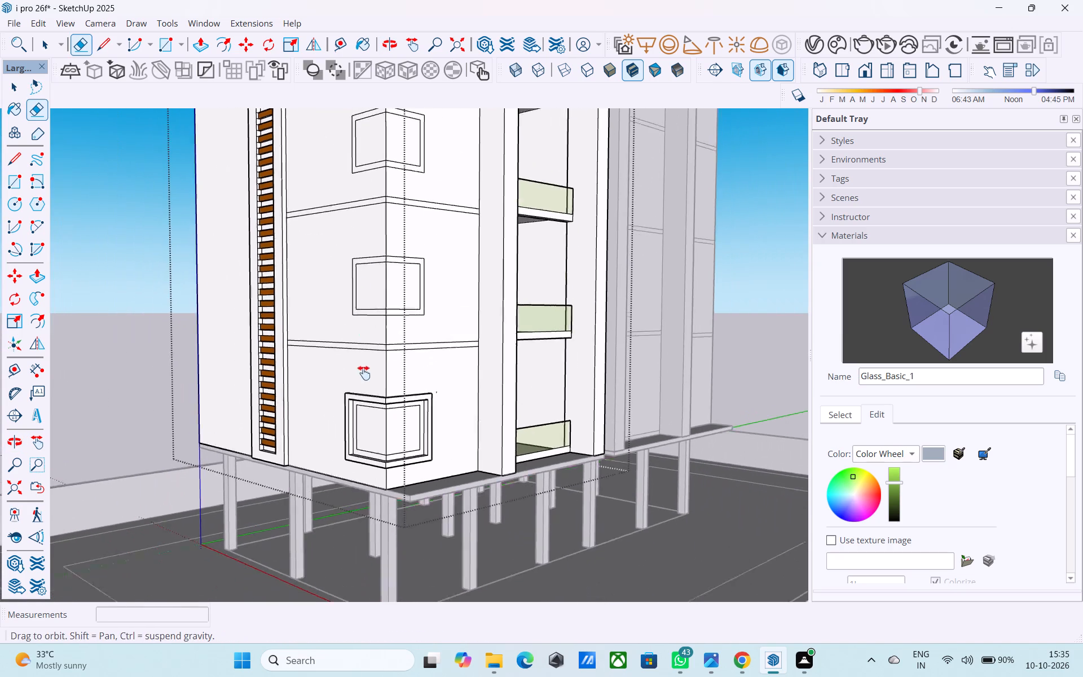
shift+middle_drag(364, 373, 364, 396)
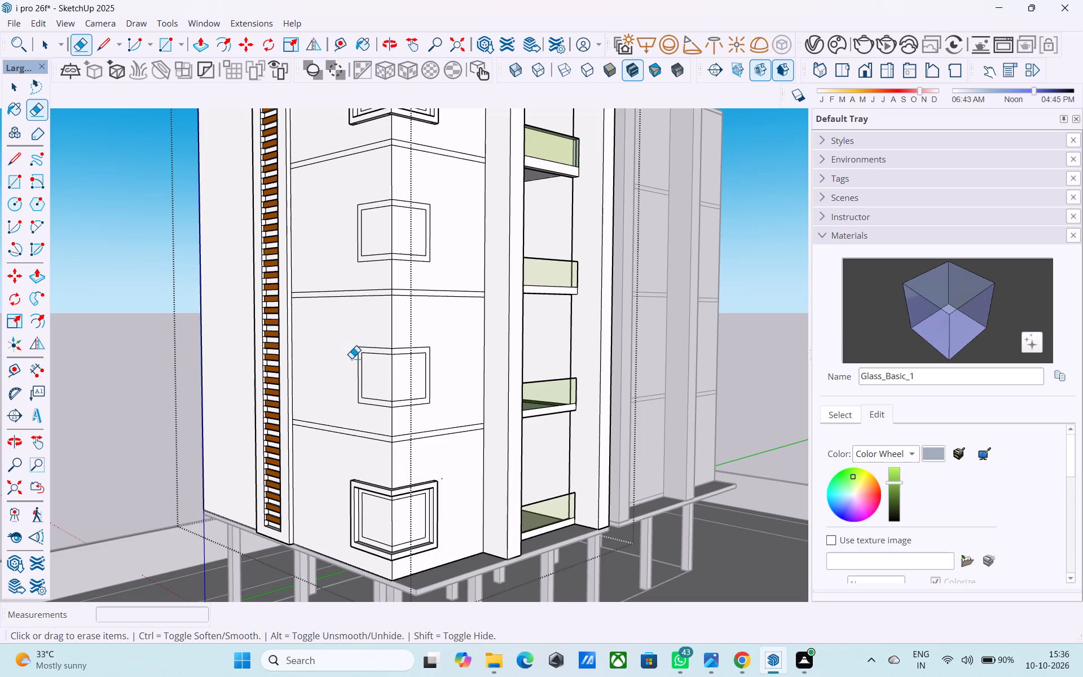
key(space)
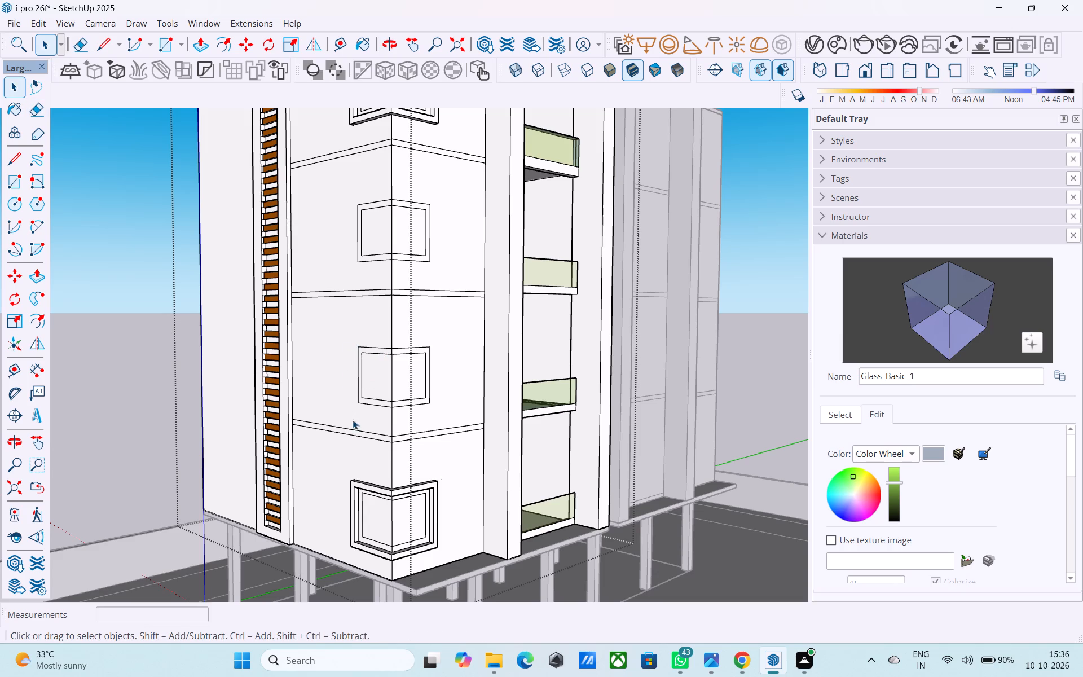
middle_drag(352, 420, 367, 351)
middle_drag(515, 381, 477, 471)
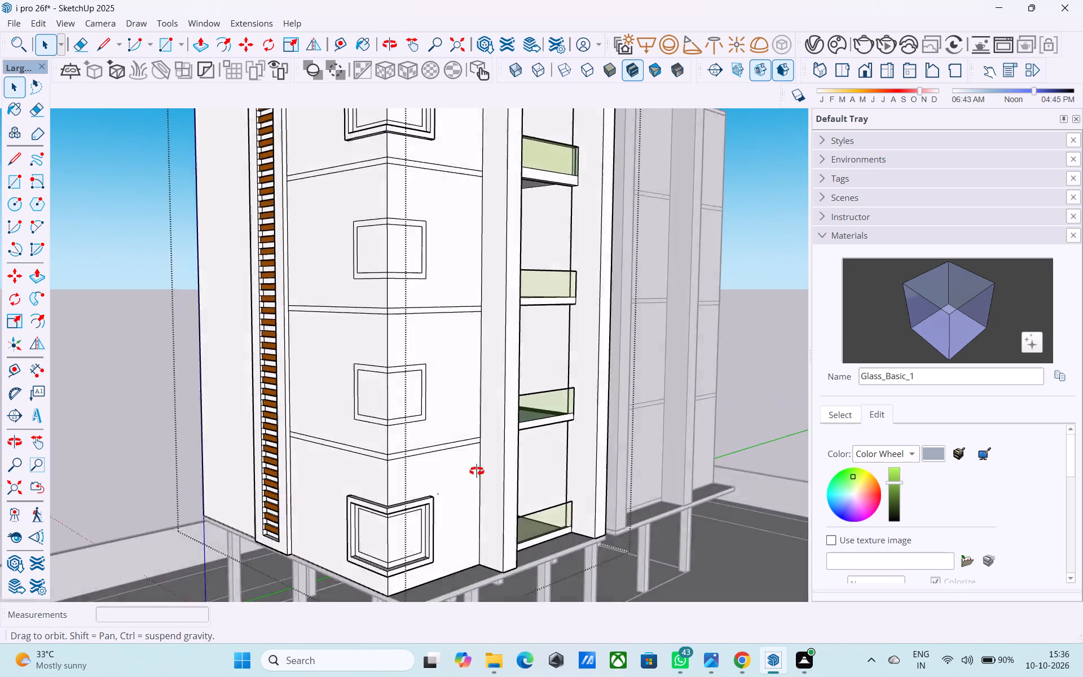
middle_drag(477, 471, 496, 451)
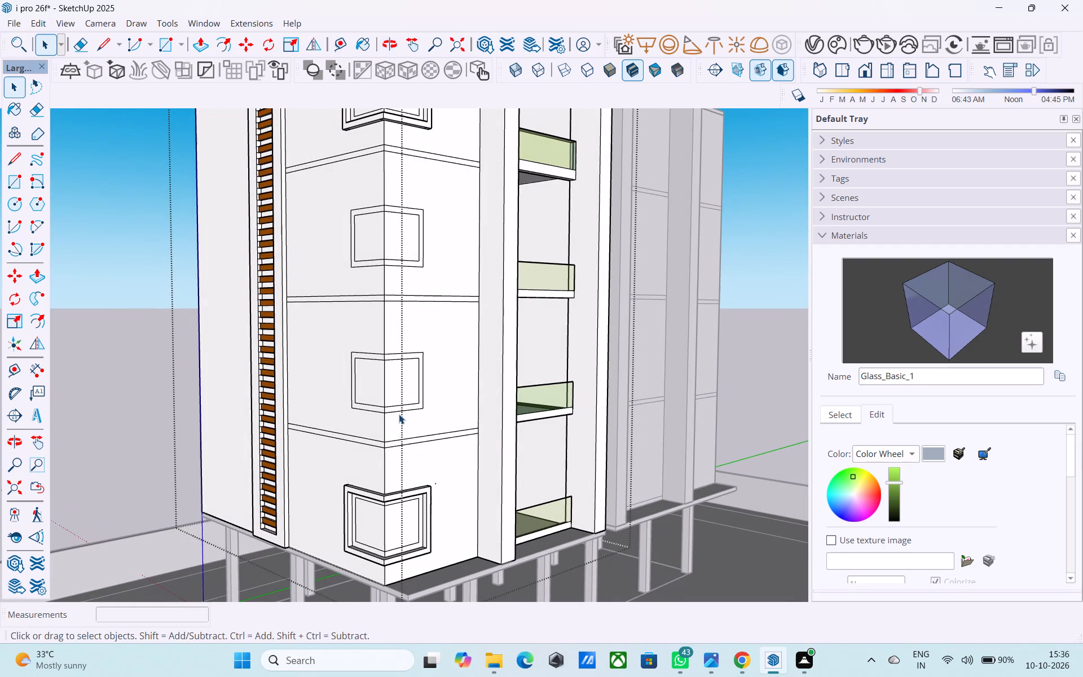
Paint both lowest-floor corner wall faces with the in-model material ThomThom - Waistcoat2.
click(403, 418)
scroll(402, 418, down, 3)
click(327, 454)
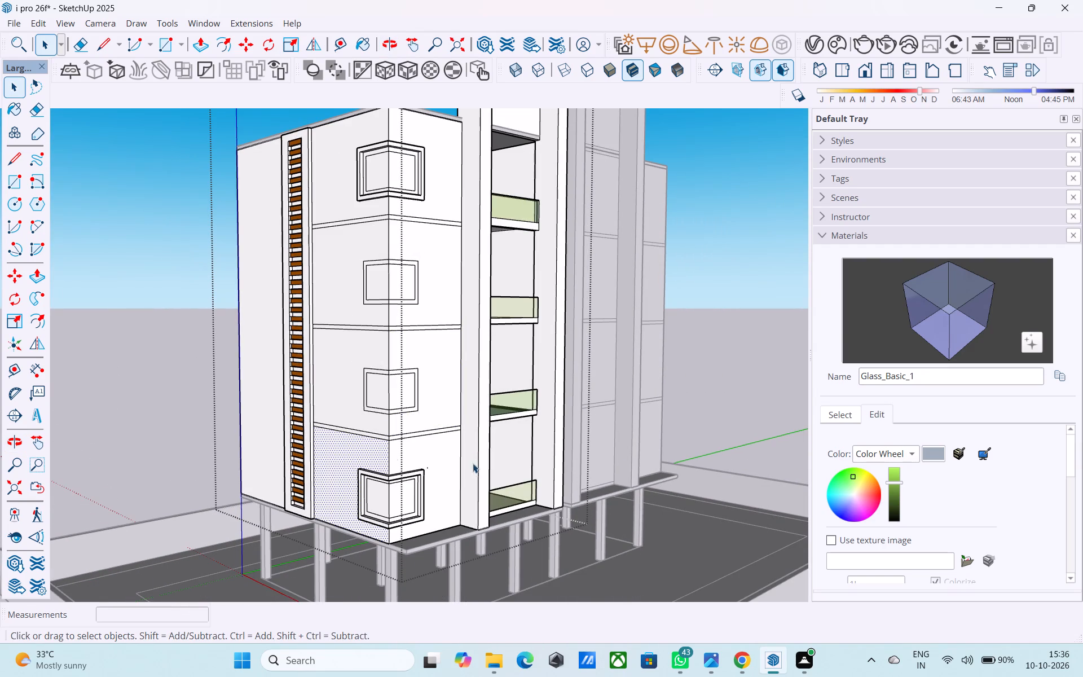
click(849, 417)
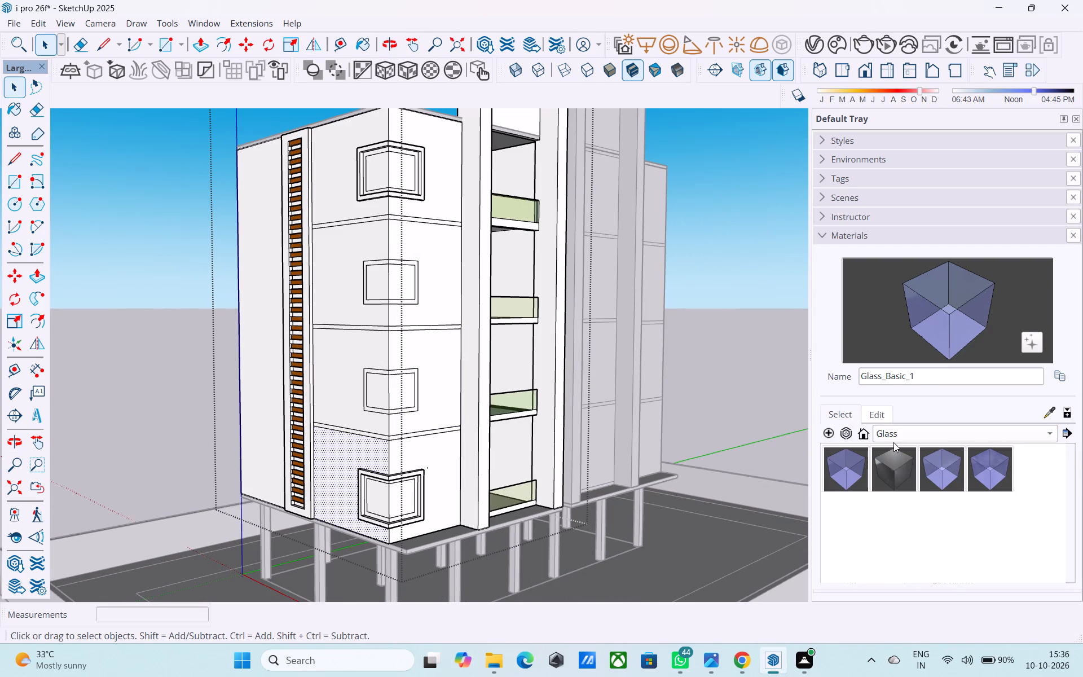
click(896, 435)
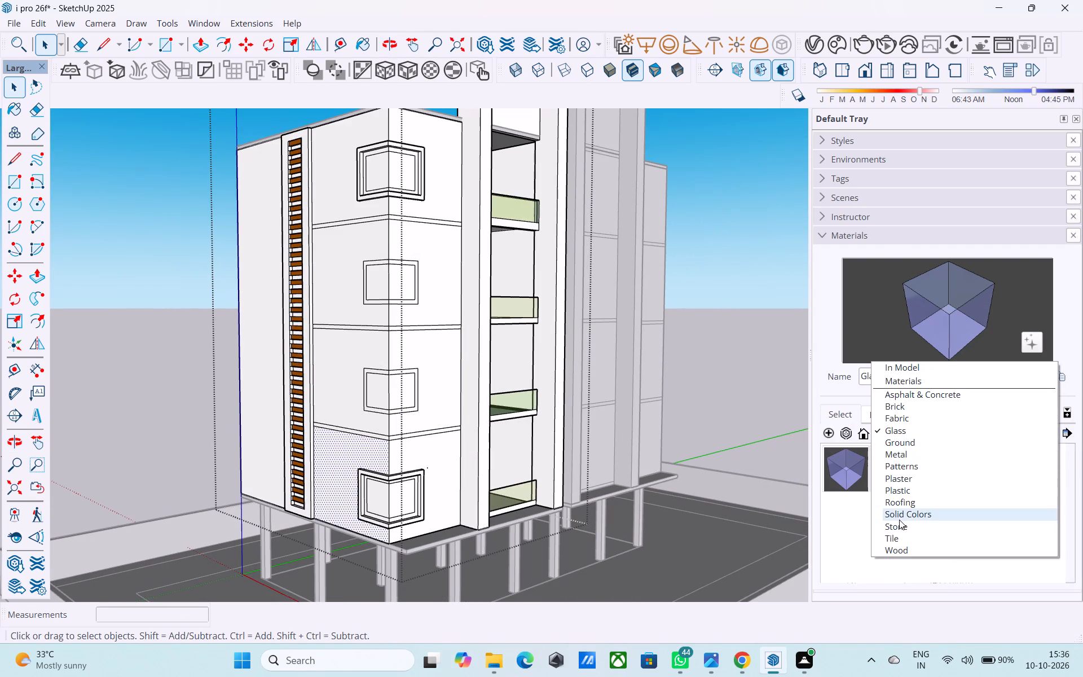
click(921, 370)
scroll(959, 503, down, 3)
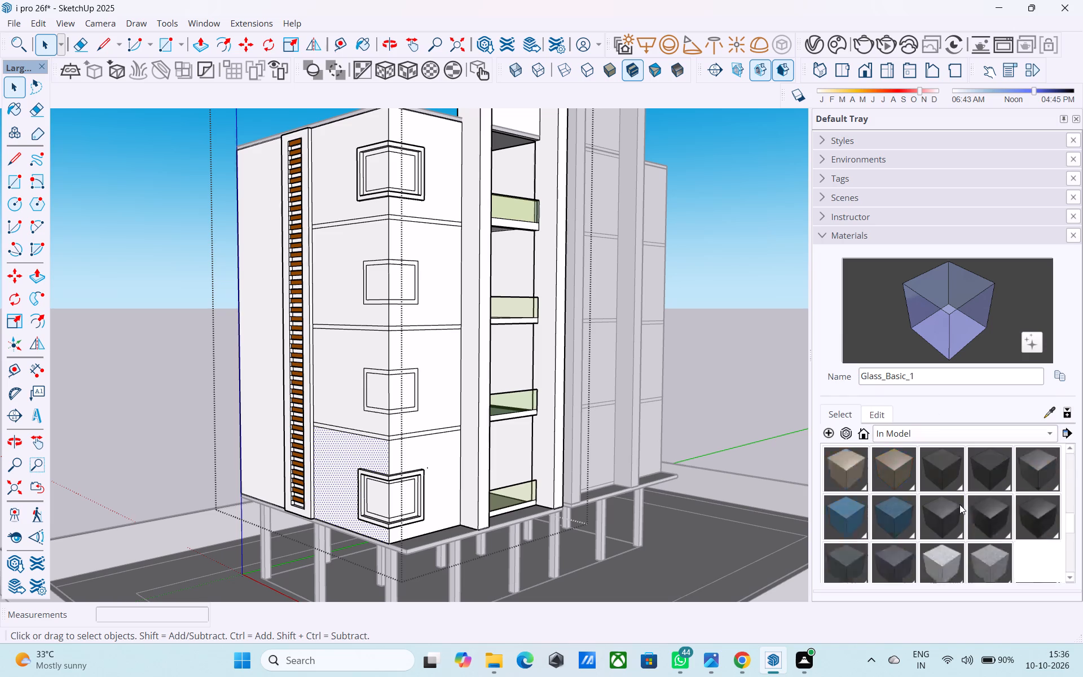
scroll(959, 504, down, 1)
click(996, 521)
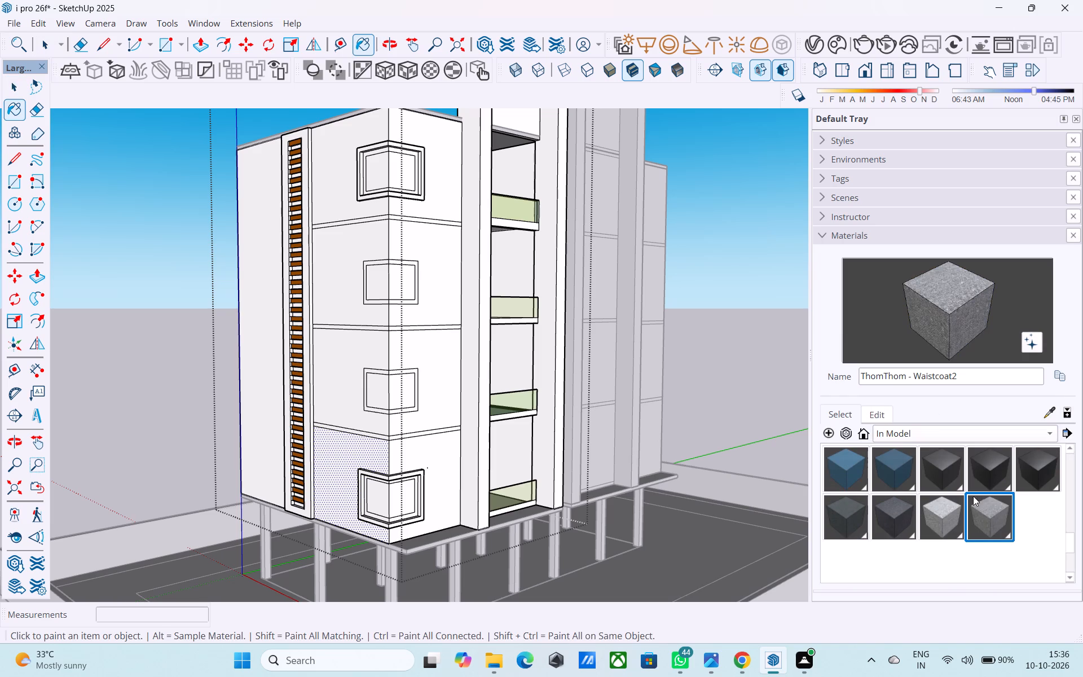
click(439, 460)
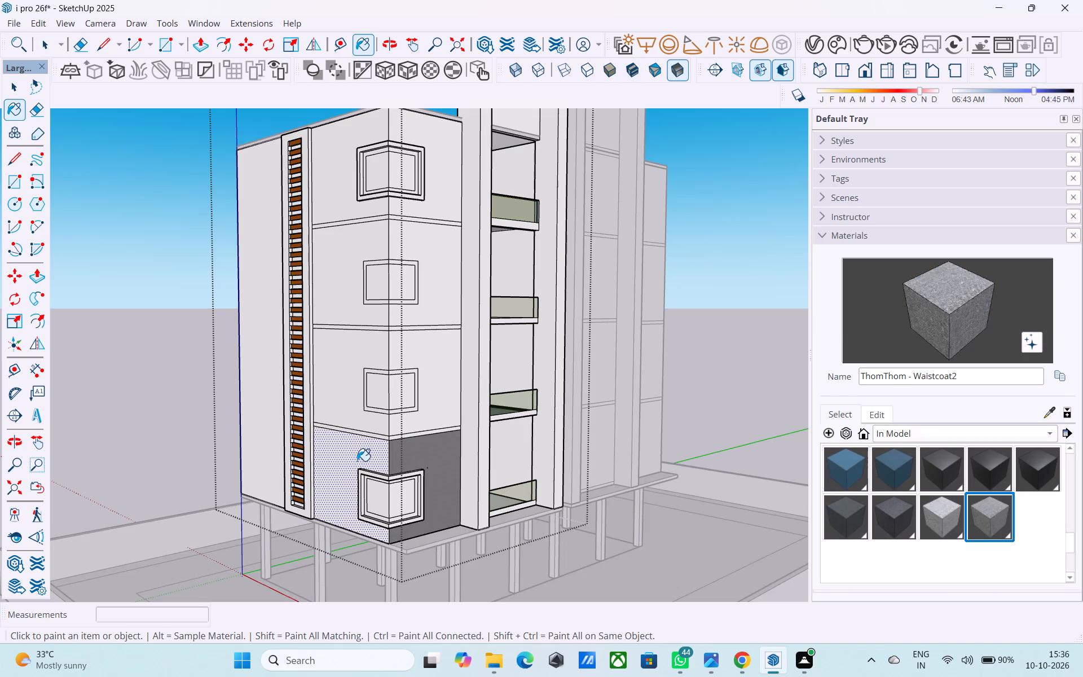
click(356, 460)
Paint both top-floor corner wall faces around the frame with ThomThom - Waistcoat2.
scroll(417, 374, down, 1)
middle_drag(416, 383, 415, 506)
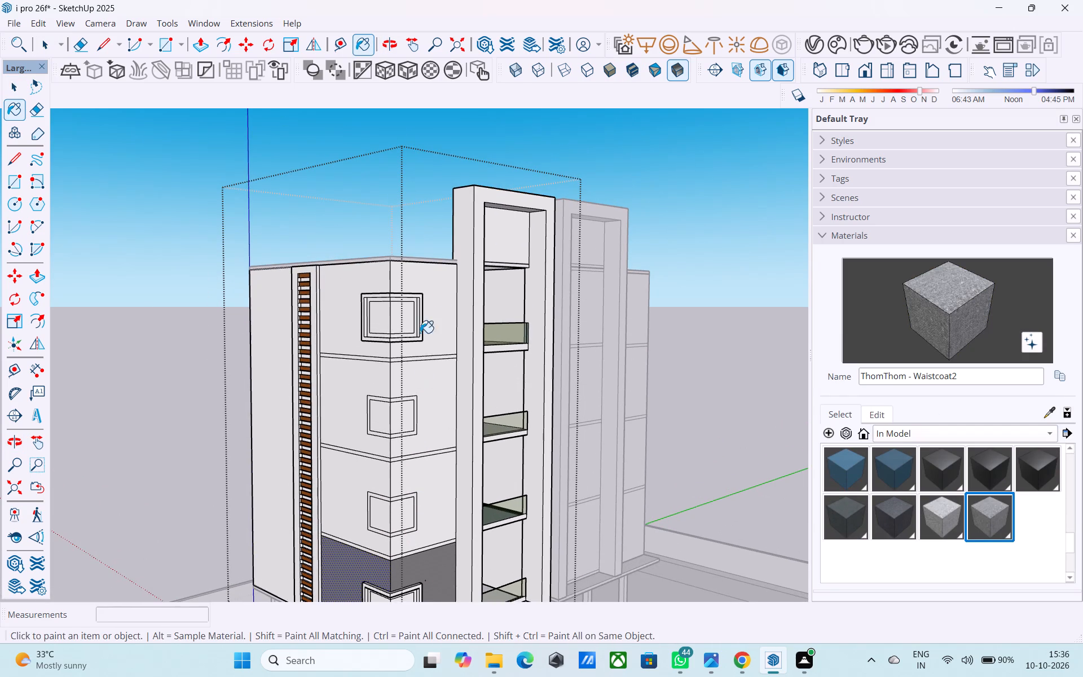
click(438, 294)
click(357, 288)
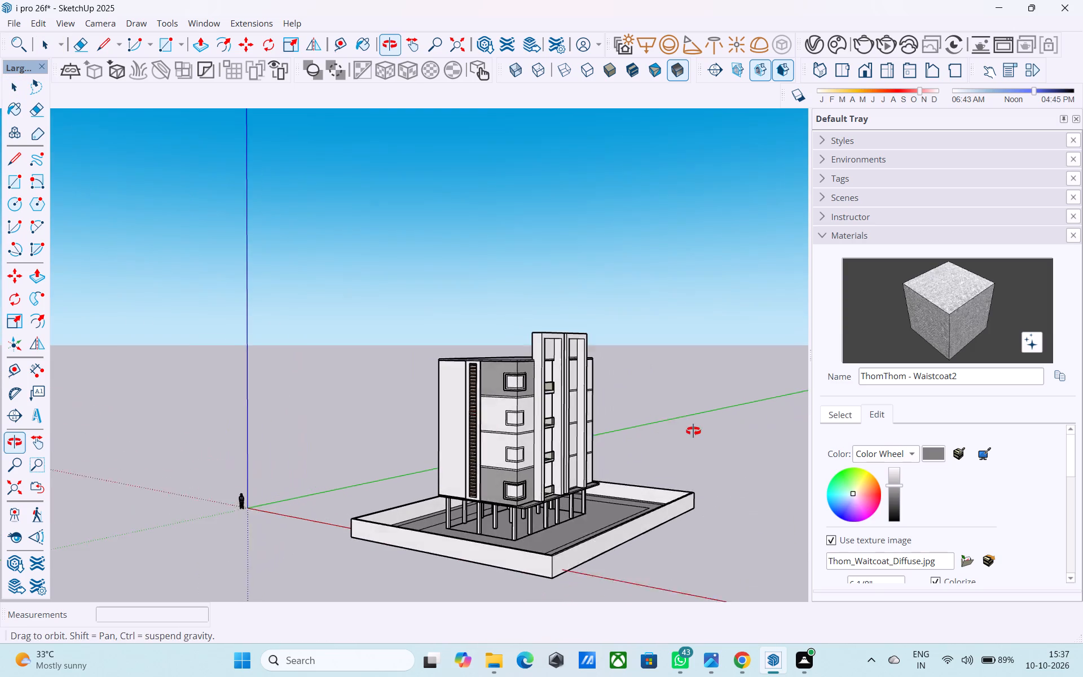
Review the whole building and walled plot from several angles with the painted corner walls.
middle_drag(693, 431, 694, 433)
middle_drag(652, 444, 736, 438)
shift+middle_drag(758, 439, 632, 462)
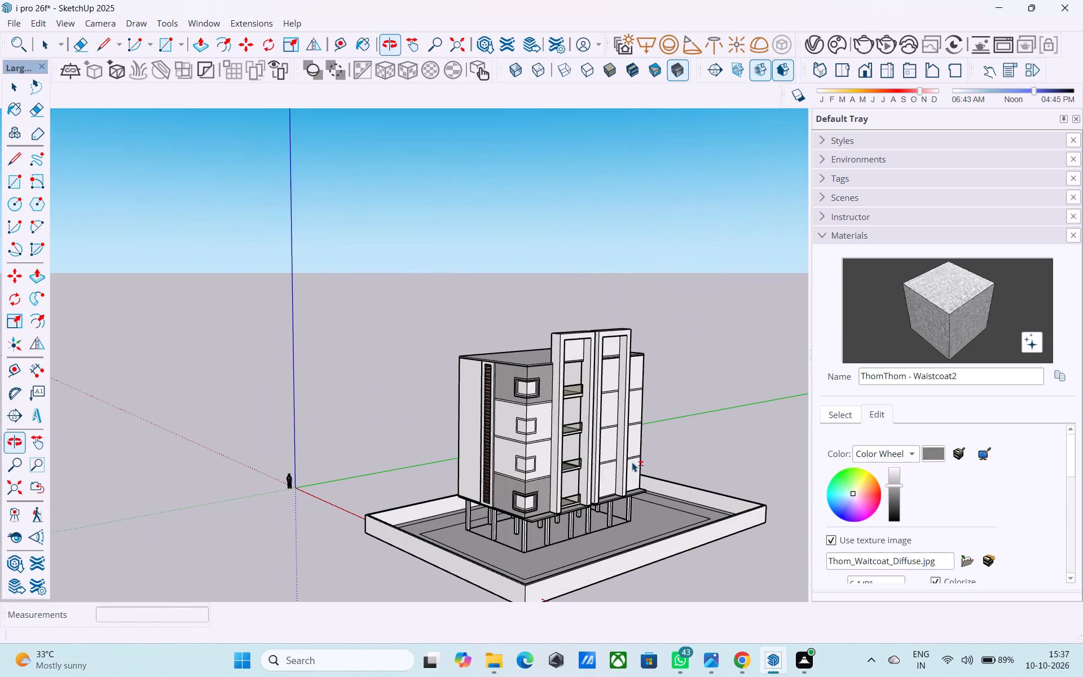
middle_drag(749, 425, 563, 362)
middle_drag(563, 364, 787, 372)
shift+middle_drag(497, 412, 667, 402)
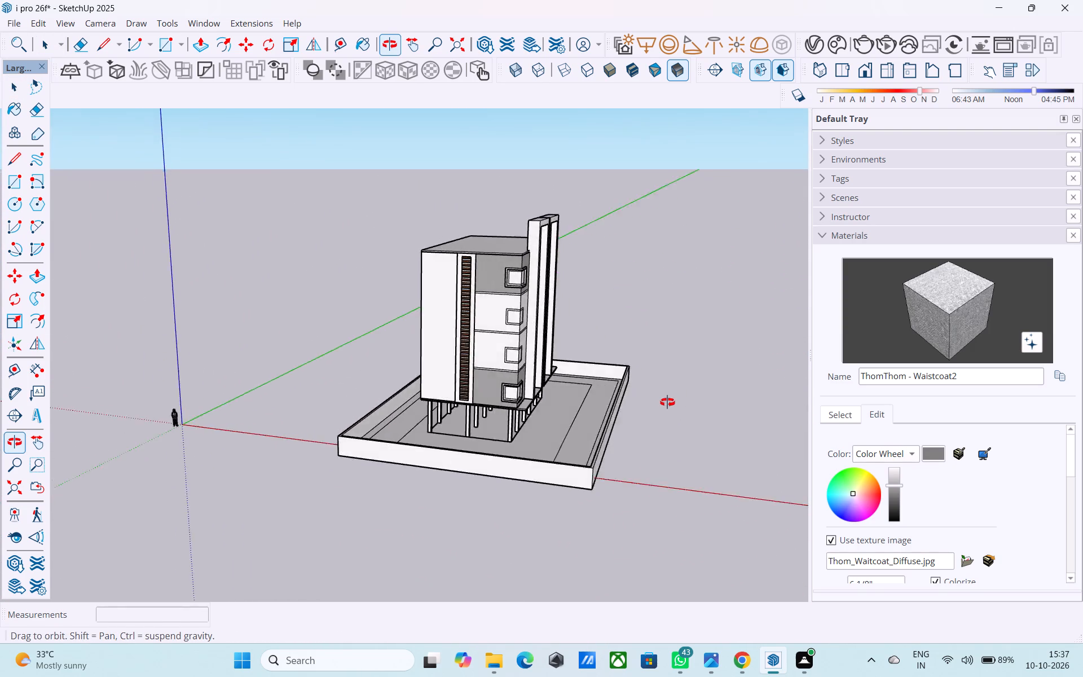
shift+middle_drag(667, 402, 391, 441)
shift+middle_drag(379, 442, 523, 398)
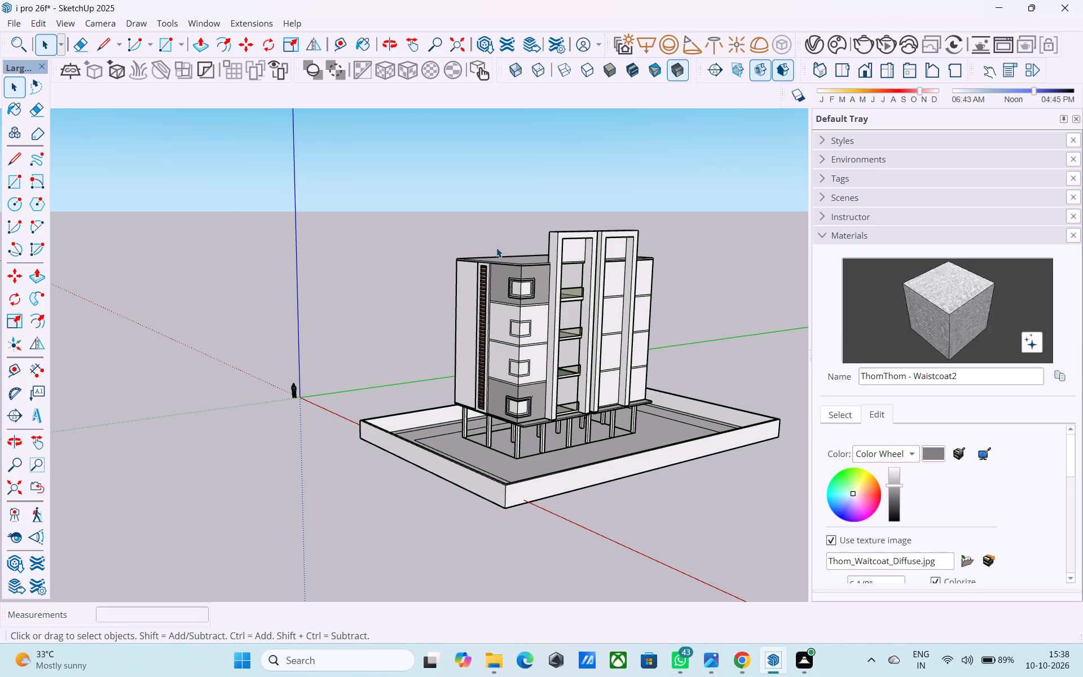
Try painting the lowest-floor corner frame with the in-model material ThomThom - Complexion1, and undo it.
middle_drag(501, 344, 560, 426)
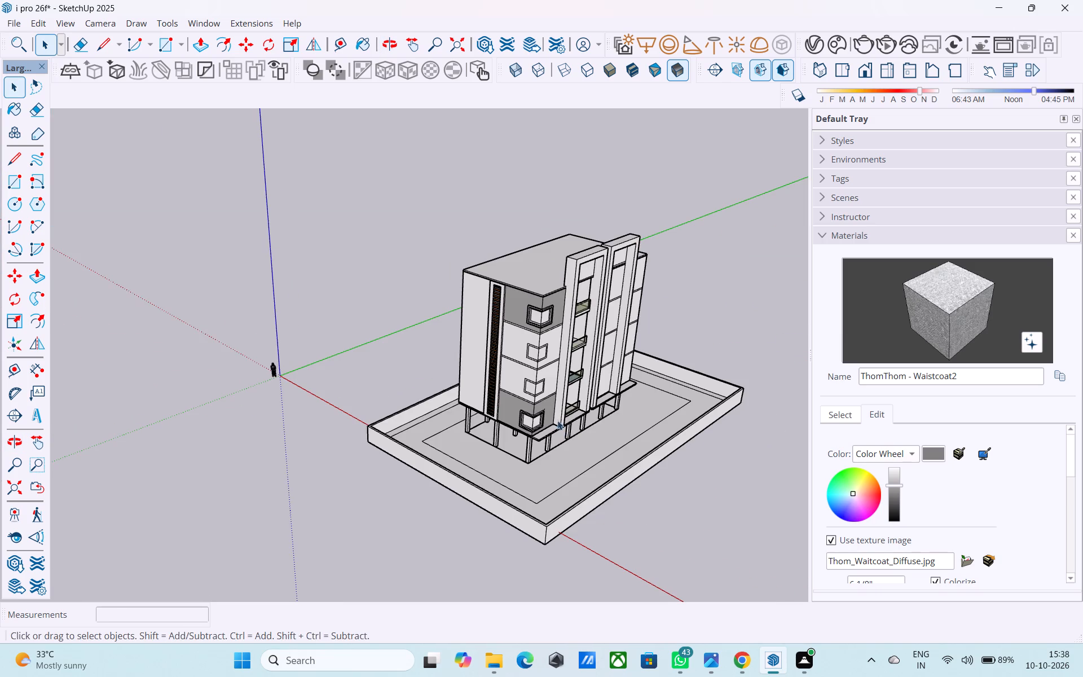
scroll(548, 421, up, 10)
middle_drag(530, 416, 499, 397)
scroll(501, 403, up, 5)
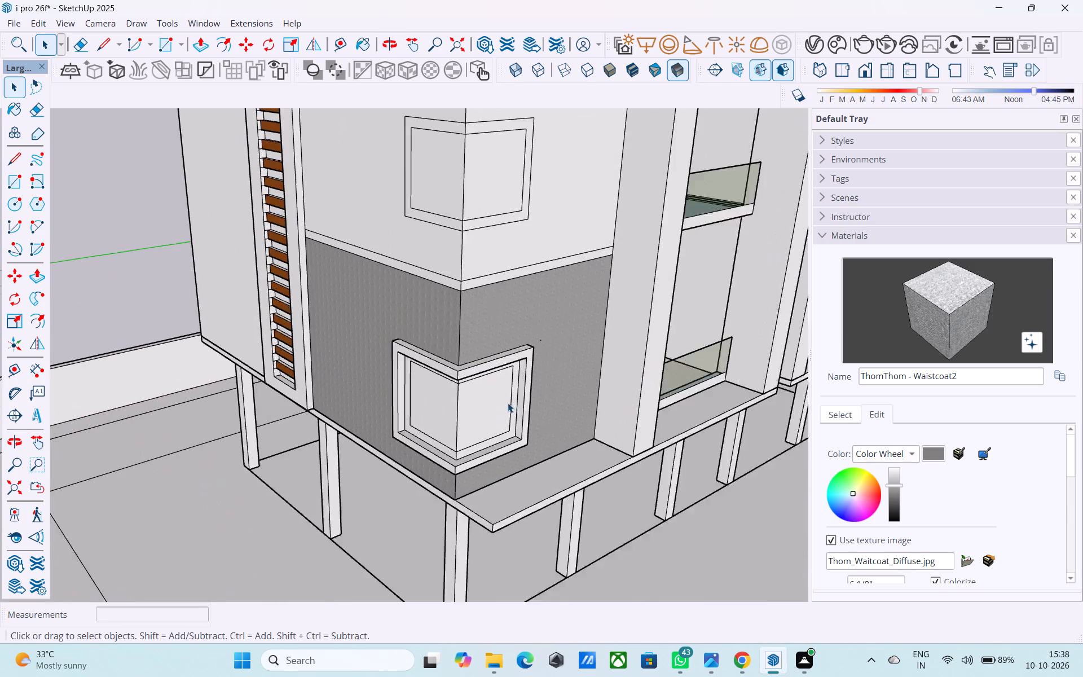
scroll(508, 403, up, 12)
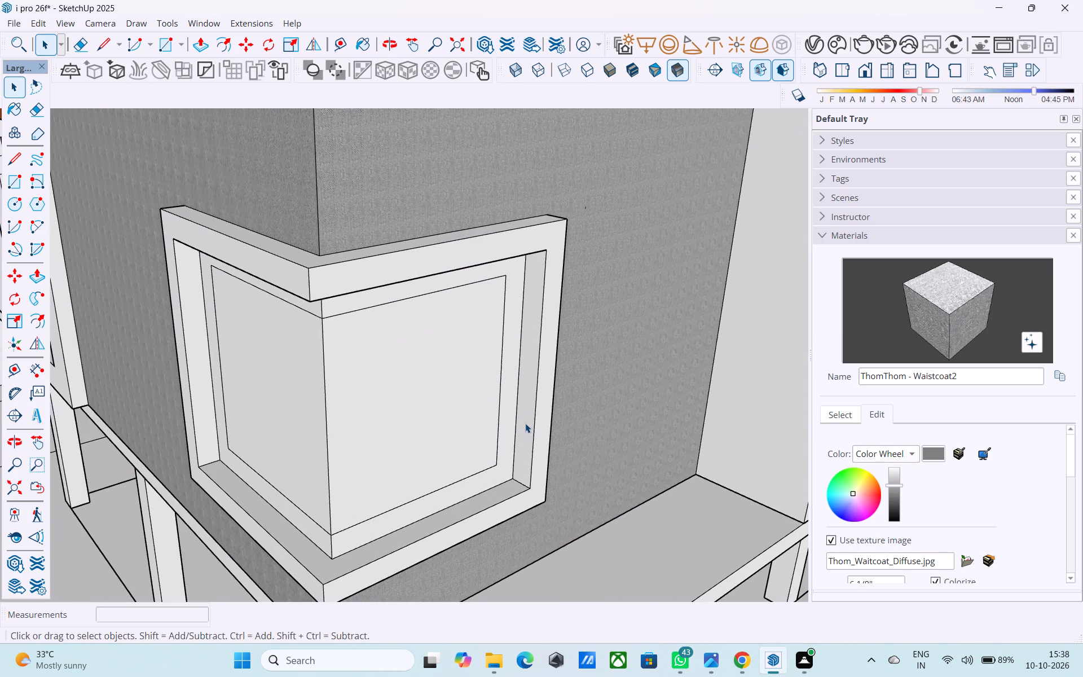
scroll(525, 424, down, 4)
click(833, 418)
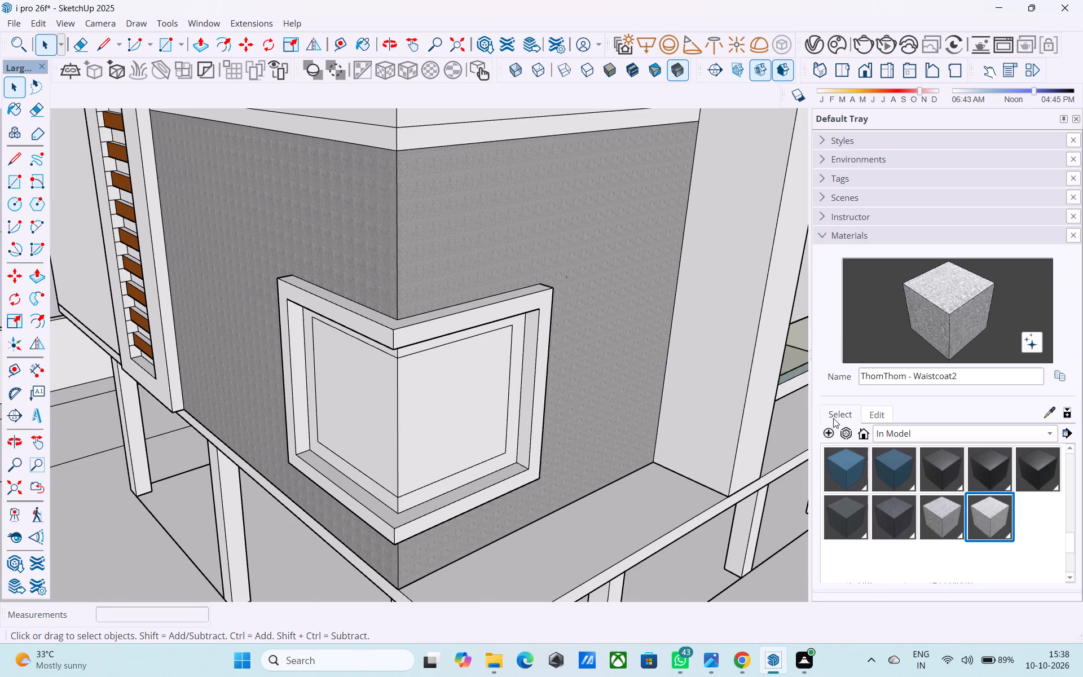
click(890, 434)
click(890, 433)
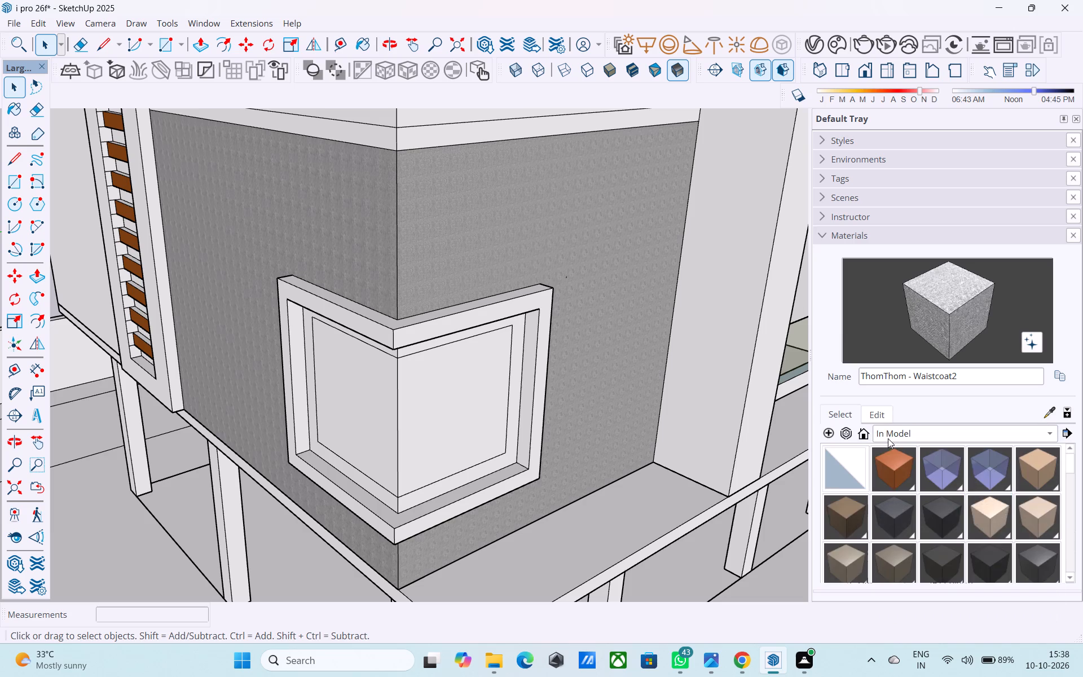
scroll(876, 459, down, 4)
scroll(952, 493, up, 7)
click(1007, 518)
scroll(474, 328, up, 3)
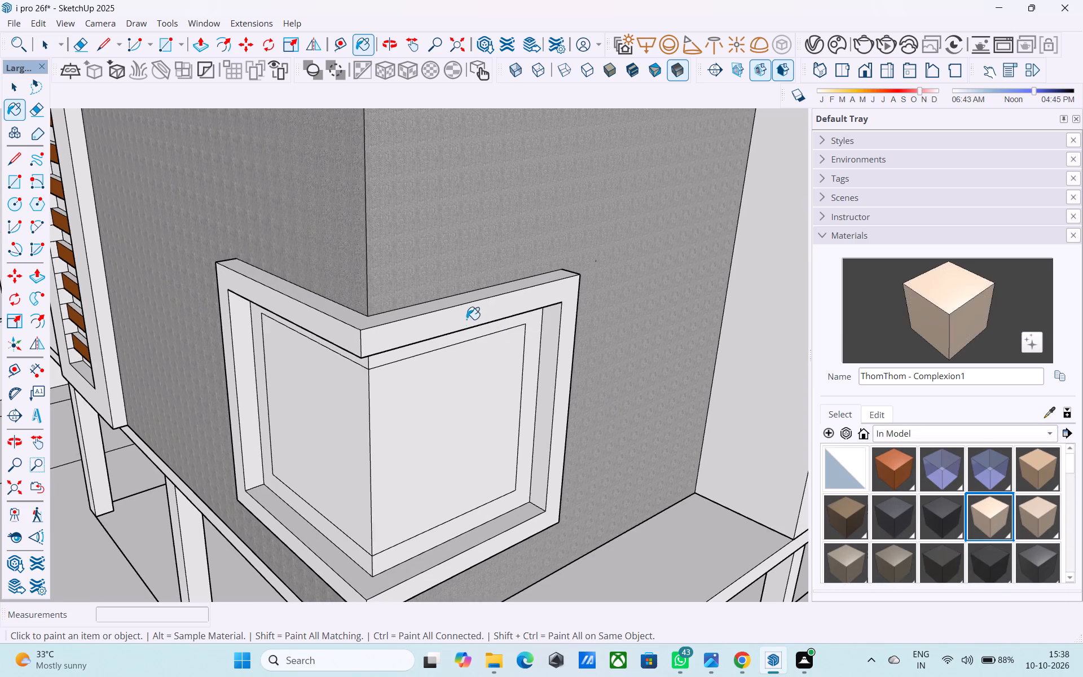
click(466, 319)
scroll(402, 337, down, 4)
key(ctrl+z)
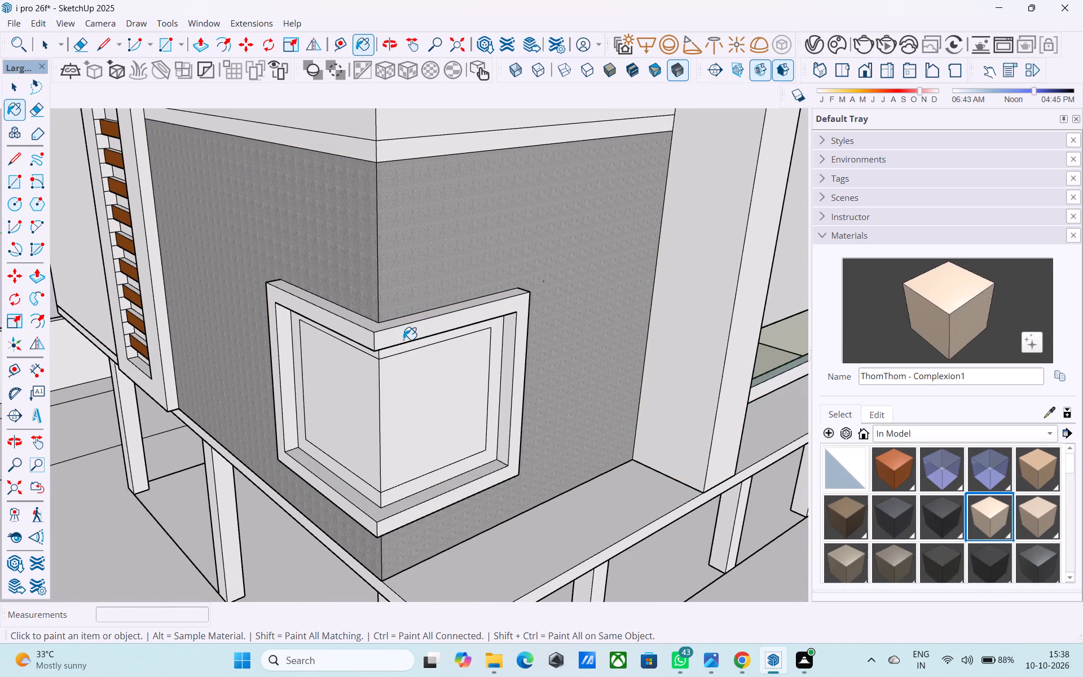
Open the group containing the corner frames and balconies for editing.
key(space)
double_click(410, 321)
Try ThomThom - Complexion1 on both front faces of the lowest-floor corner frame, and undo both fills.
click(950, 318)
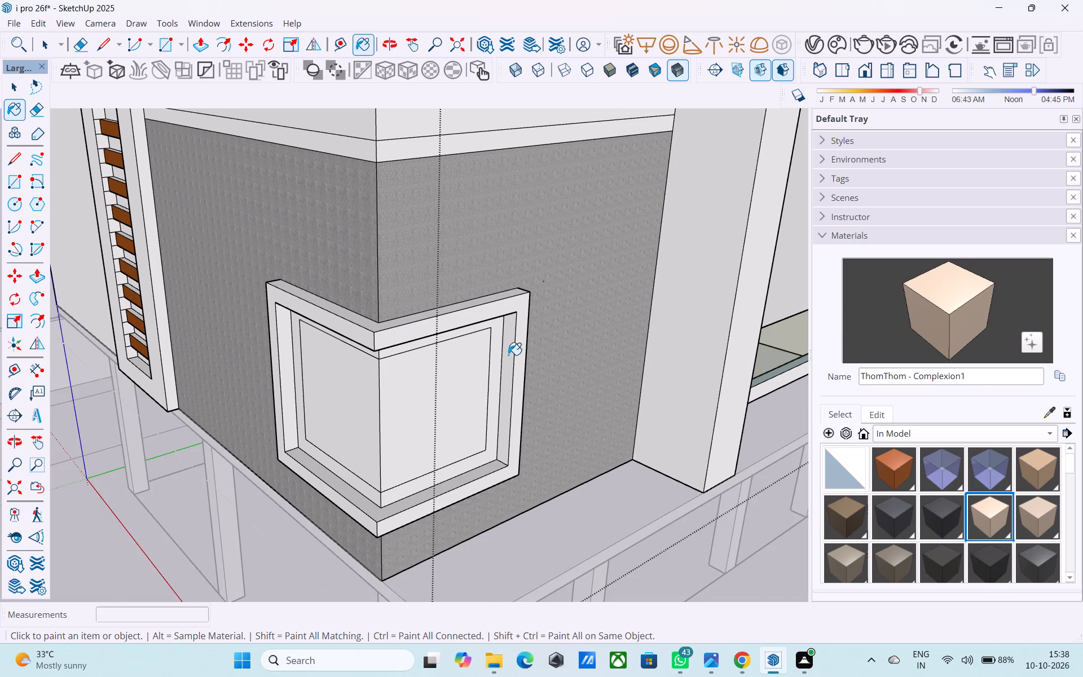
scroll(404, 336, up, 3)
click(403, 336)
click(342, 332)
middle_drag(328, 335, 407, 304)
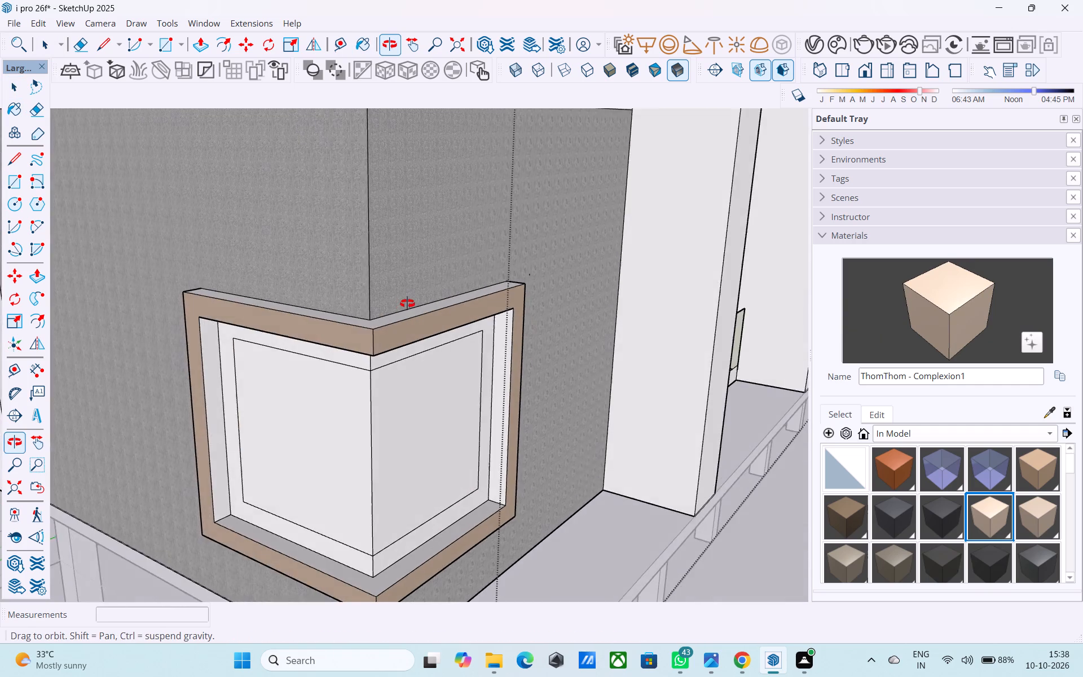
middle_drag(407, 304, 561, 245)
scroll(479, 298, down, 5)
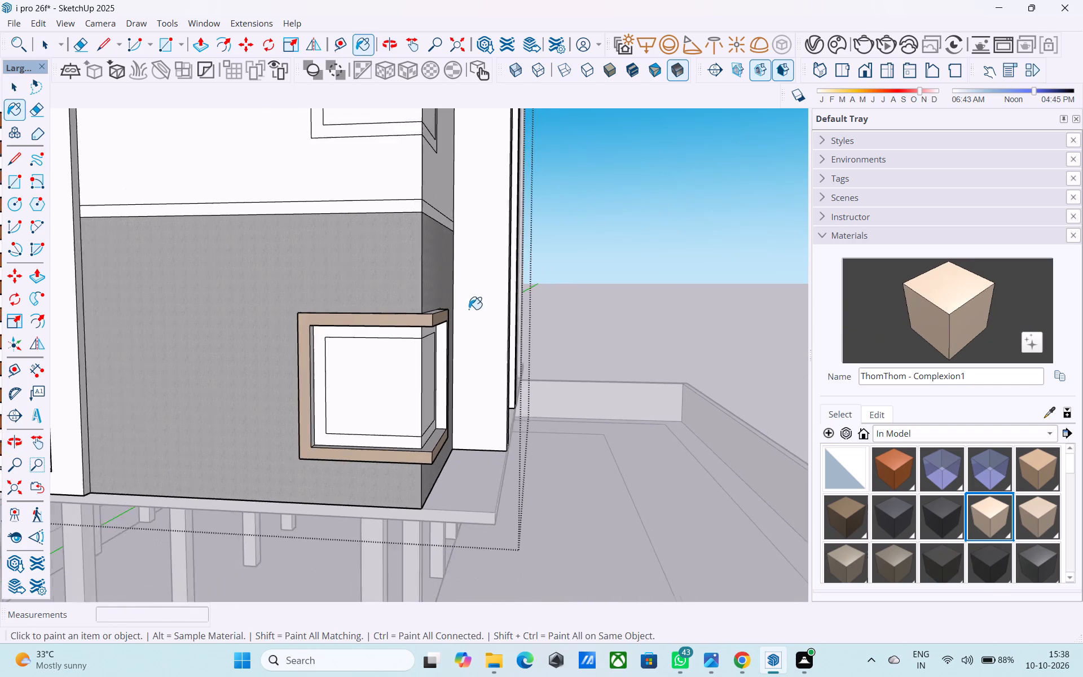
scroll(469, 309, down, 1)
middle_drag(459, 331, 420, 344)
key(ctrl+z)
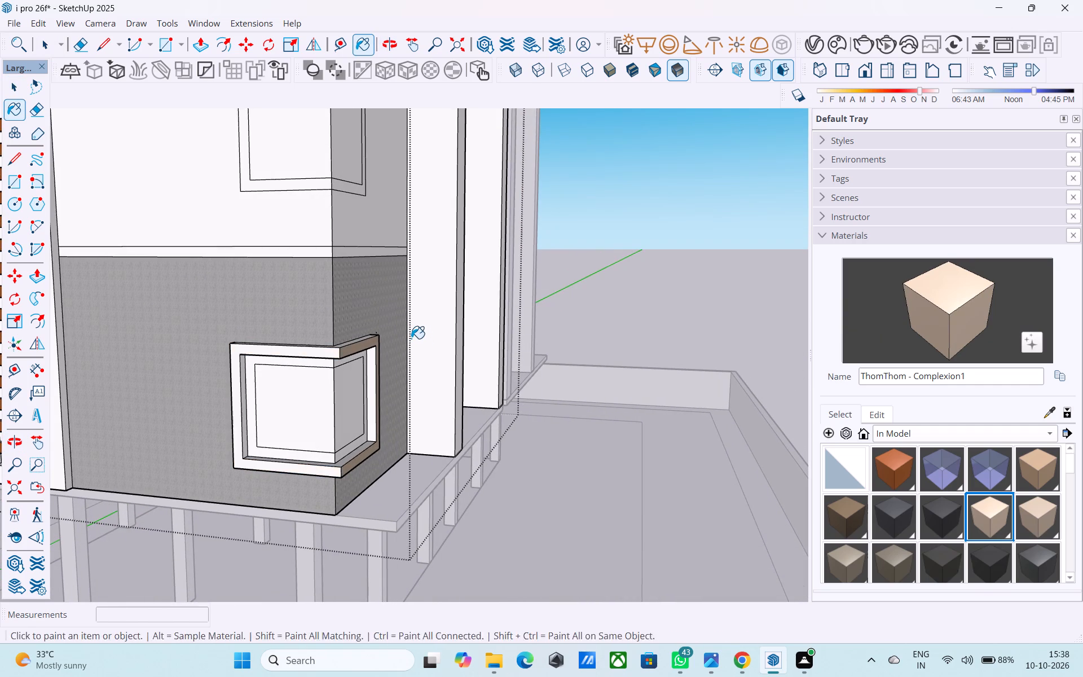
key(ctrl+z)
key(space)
Paint the slabs of the two lowest balconies with the in-model material ThomThom - Waistcoat2.
scroll(409, 340, down, 5)
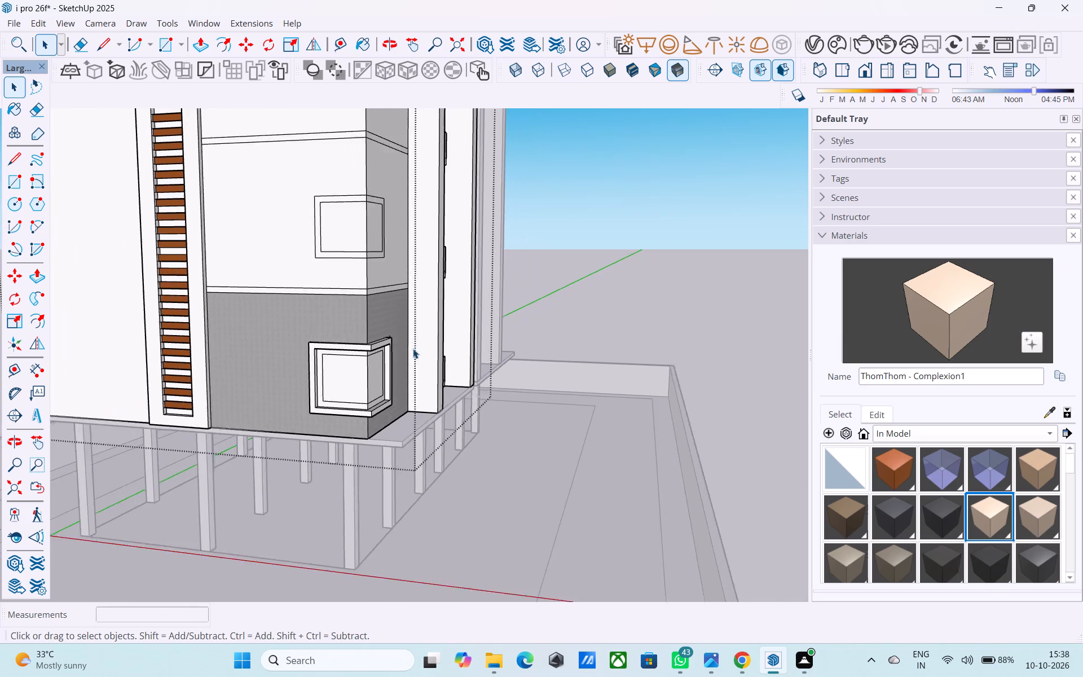
scroll(413, 349, down, 1)
middle_drag(413, 351, 236, 429)
scroll(238, 427, down, 8)
scroll(283, 262, up, 4)
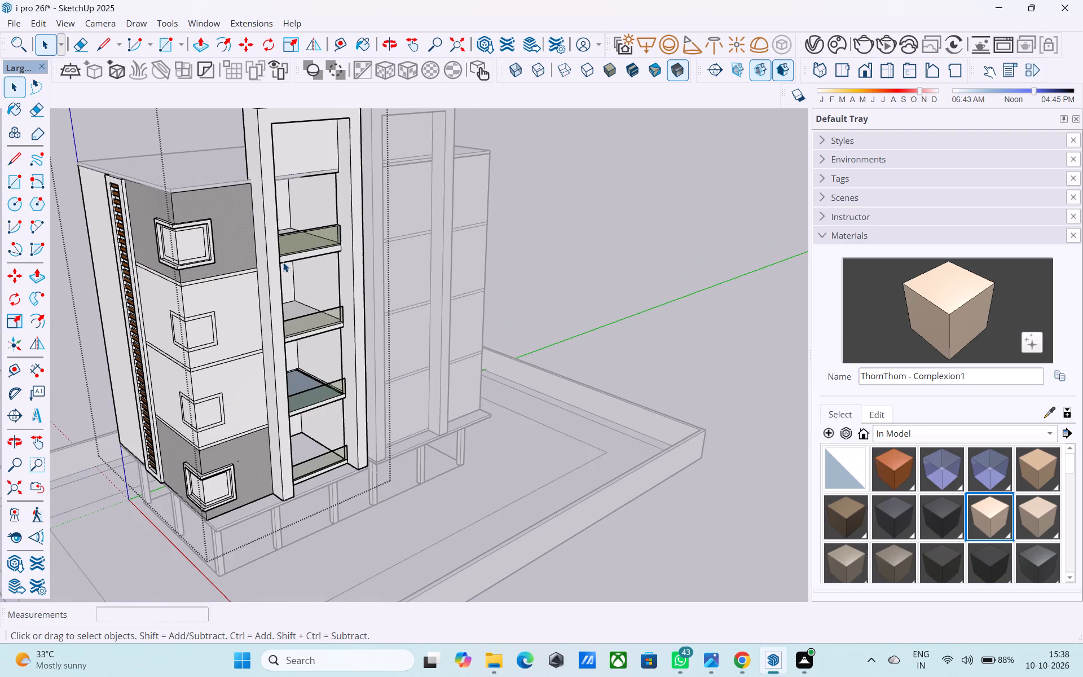
scroll(865, 470, down, 4)
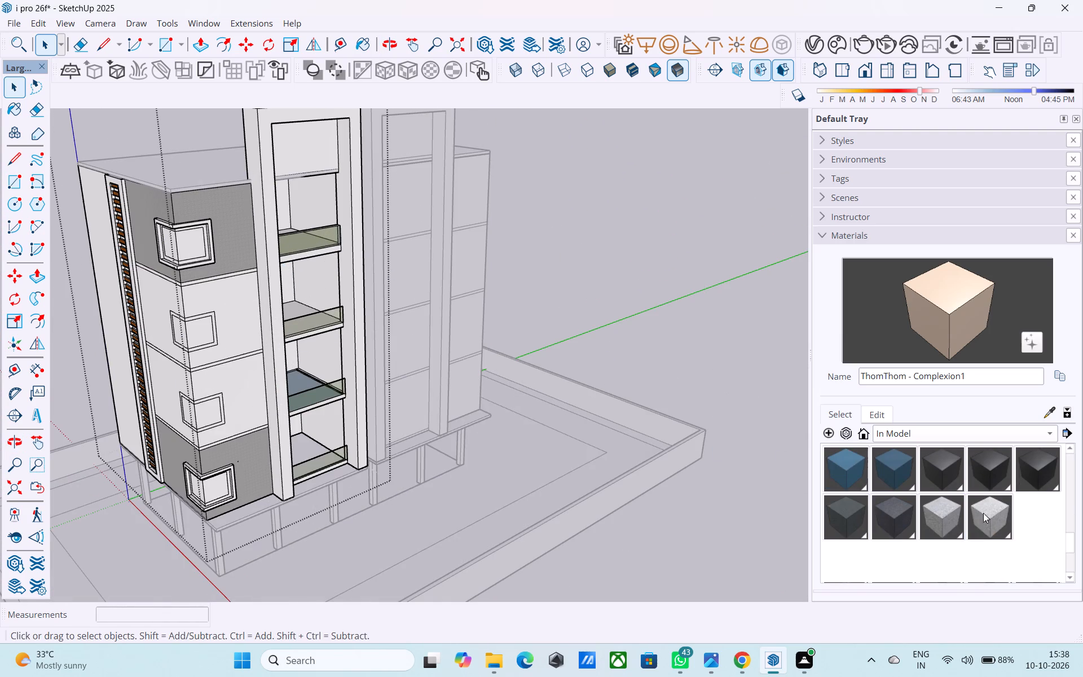
scroll(969, 512, up, 3)
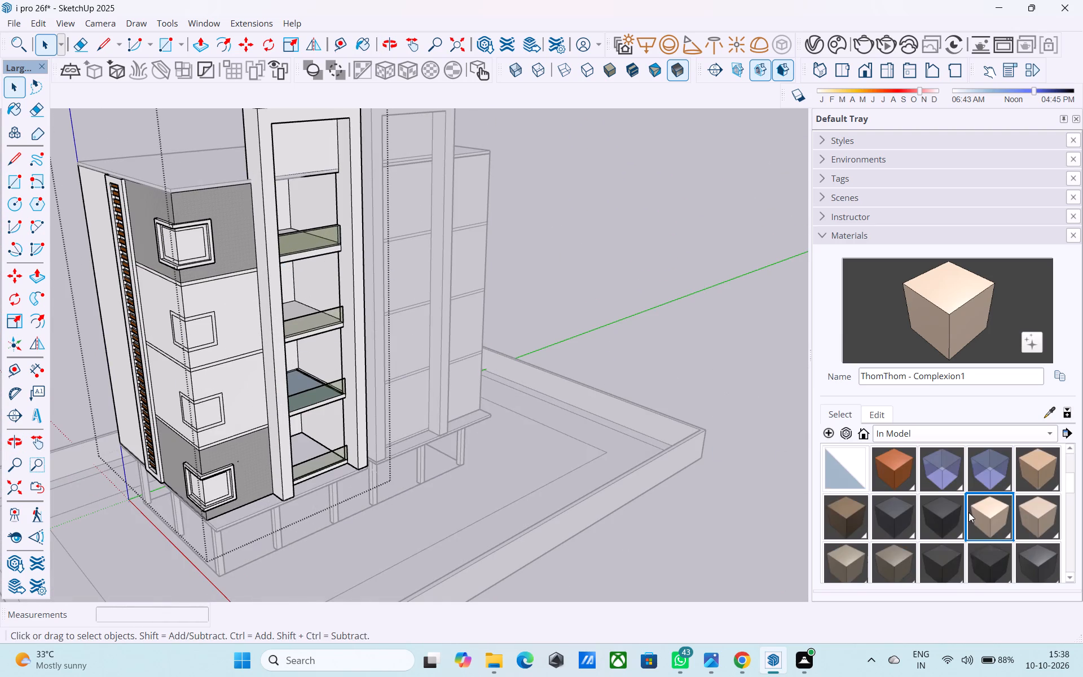
scroll(968, 512, down, 5)
click(988, 480)
scroll(303, 415, up, 3)
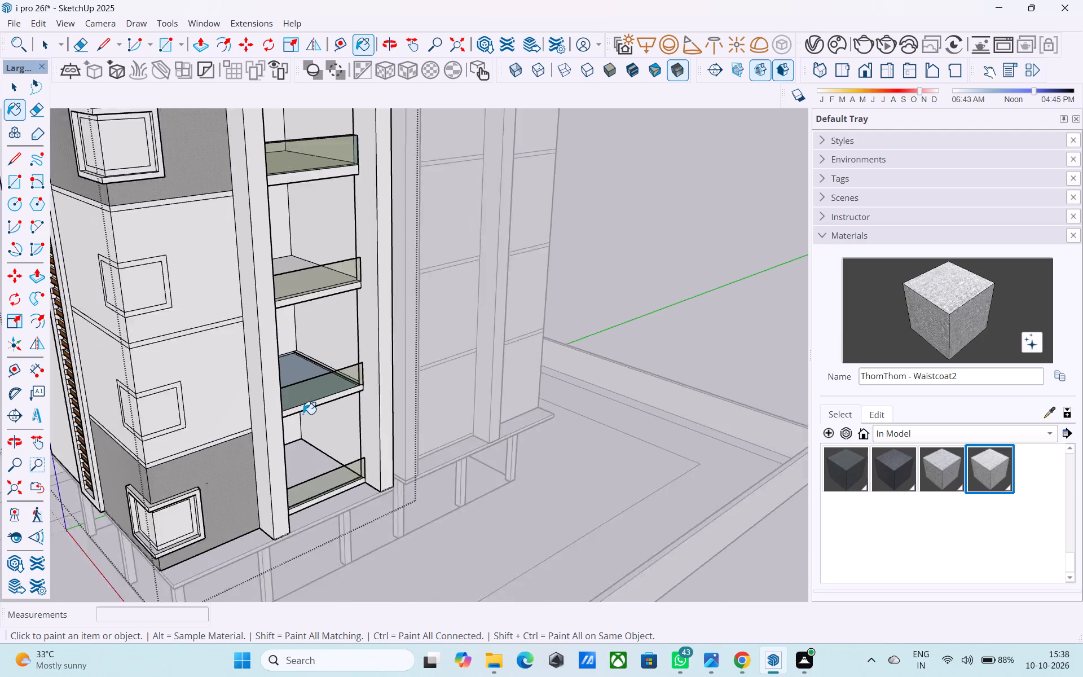
scroll(303, 414, up, 6)
click(297, 405)
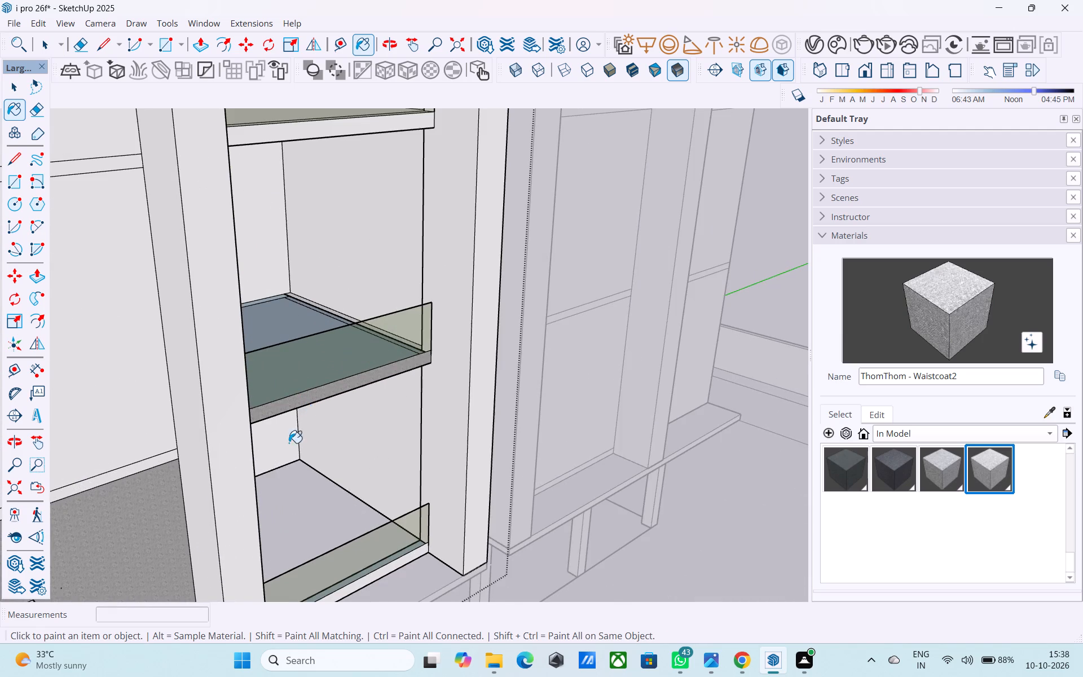
scroll(170, 554, down, 1)
middle_drag(161, 525, 192, 463)
scroll(318, 527, up, 6)
click(337, 538)
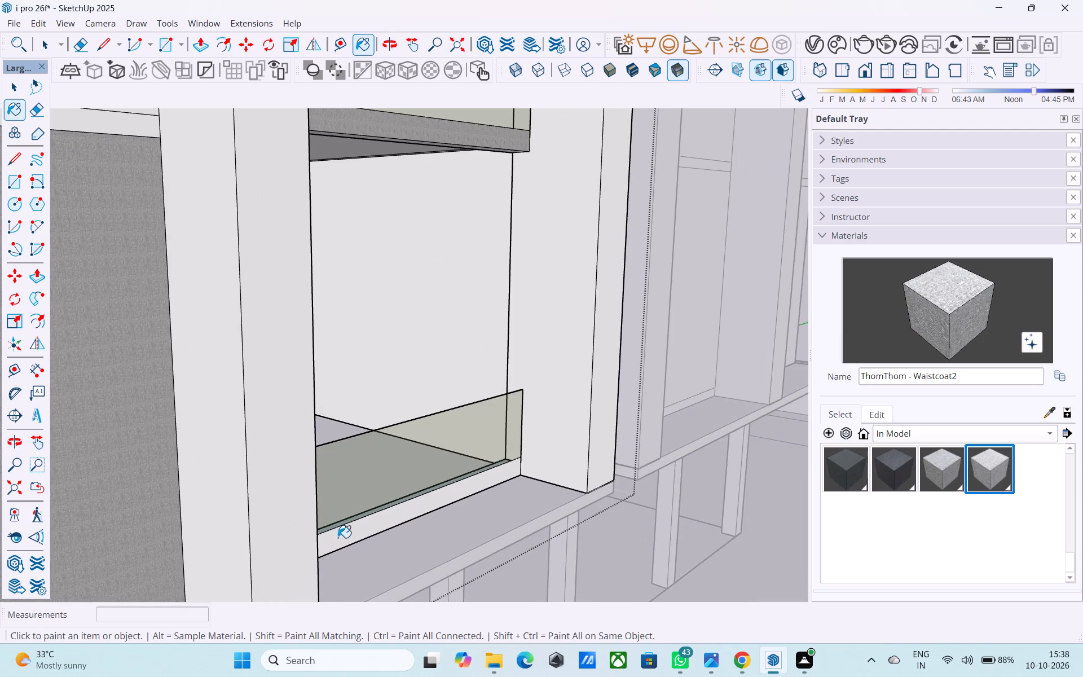
Paint the slabs of the two upper balconies with ThomThom - Waistcoat2.
scroll(337, 538, down, 14)
scroll(335, 270, up, 5)
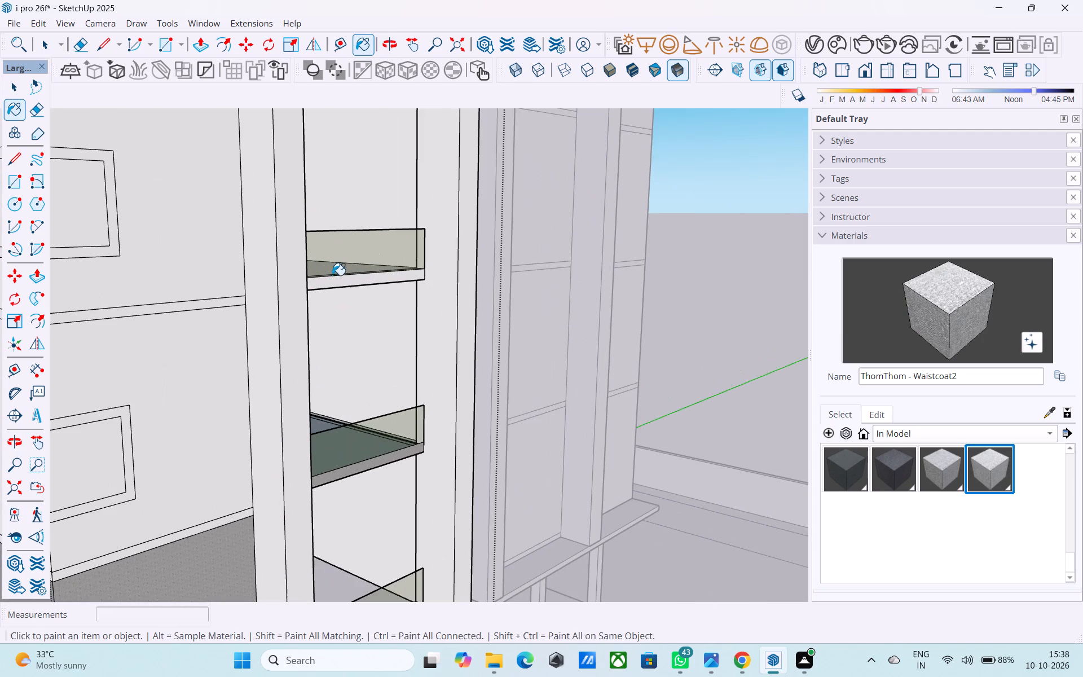
click(333, 280)
scroll(332, 359, down, 8)
scroll(344, 231, up, 5)
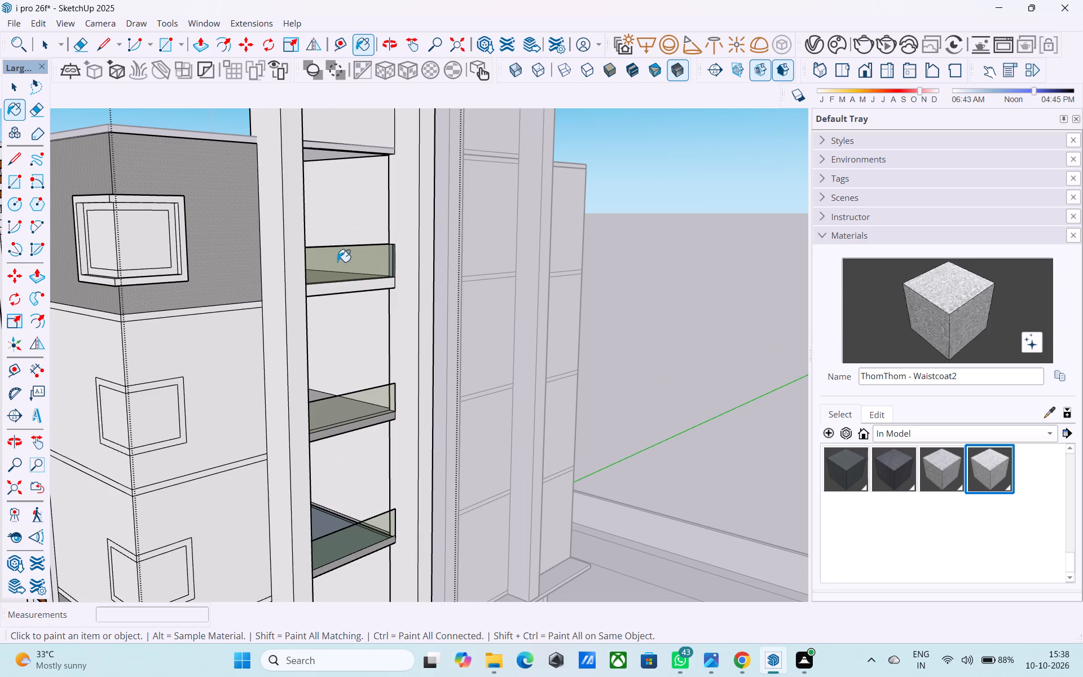
click(337, 288)
scroll(337, 351, down, 6)
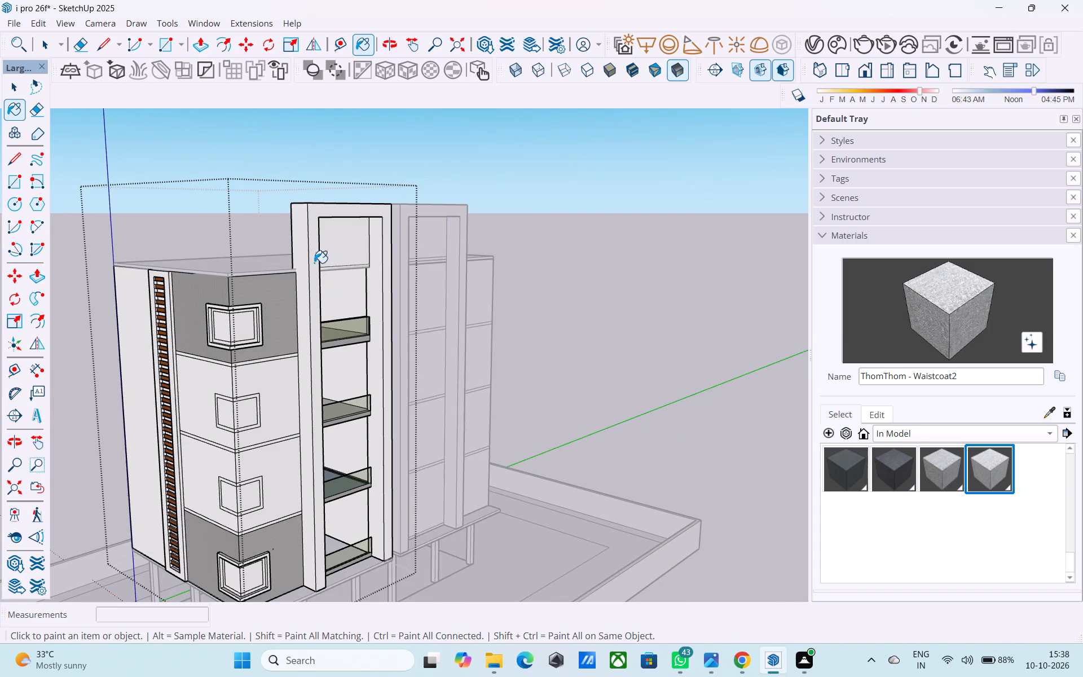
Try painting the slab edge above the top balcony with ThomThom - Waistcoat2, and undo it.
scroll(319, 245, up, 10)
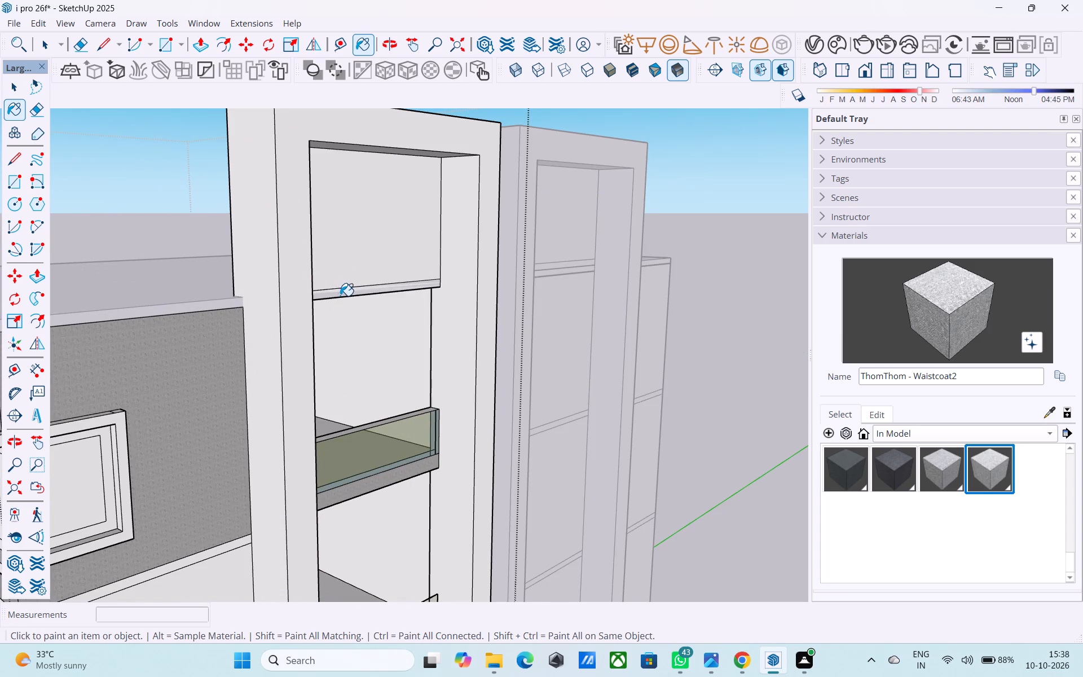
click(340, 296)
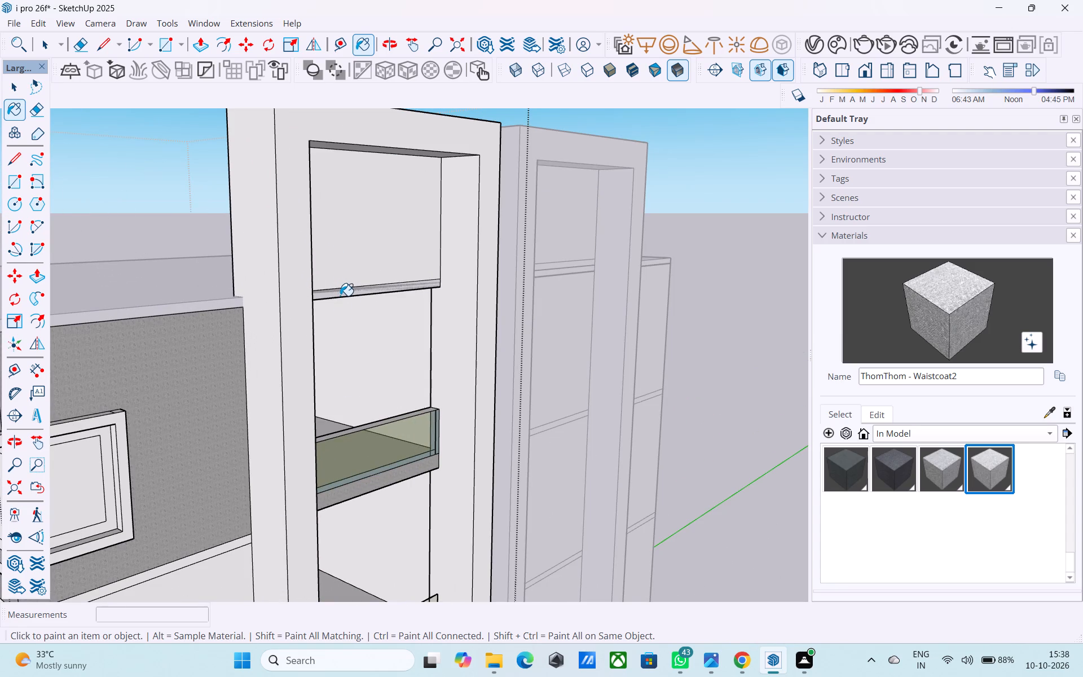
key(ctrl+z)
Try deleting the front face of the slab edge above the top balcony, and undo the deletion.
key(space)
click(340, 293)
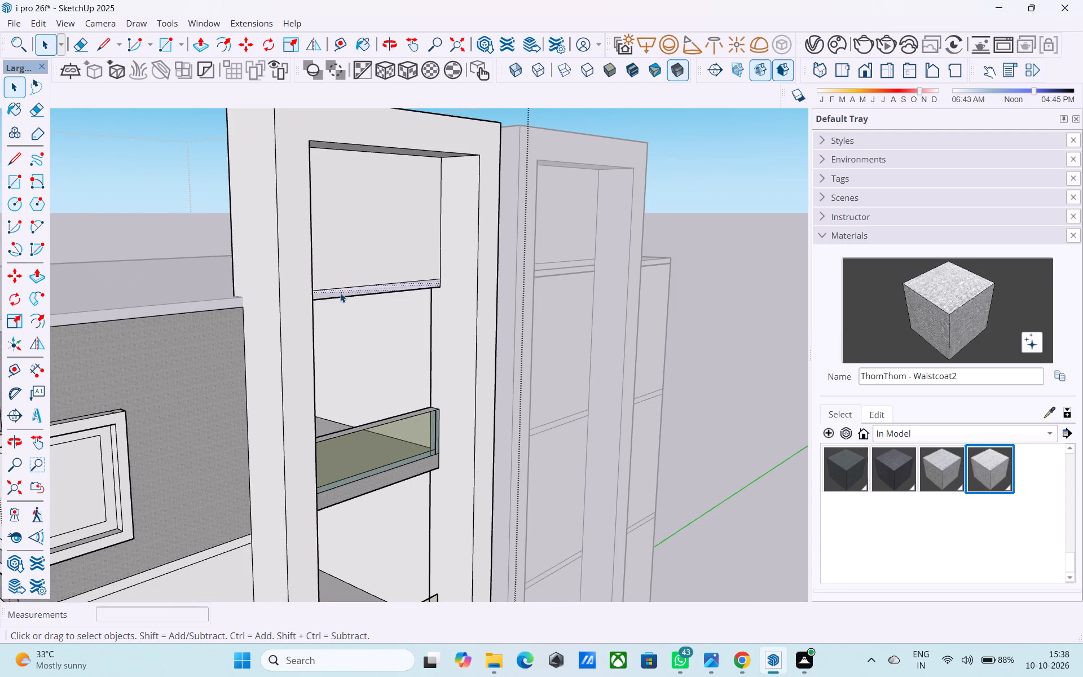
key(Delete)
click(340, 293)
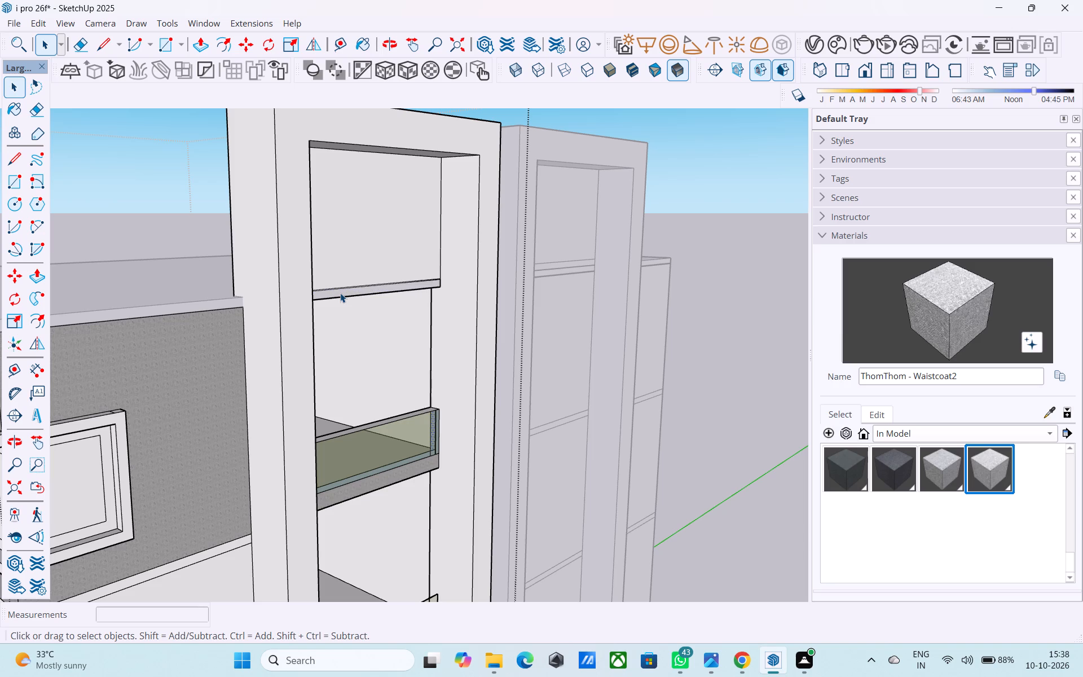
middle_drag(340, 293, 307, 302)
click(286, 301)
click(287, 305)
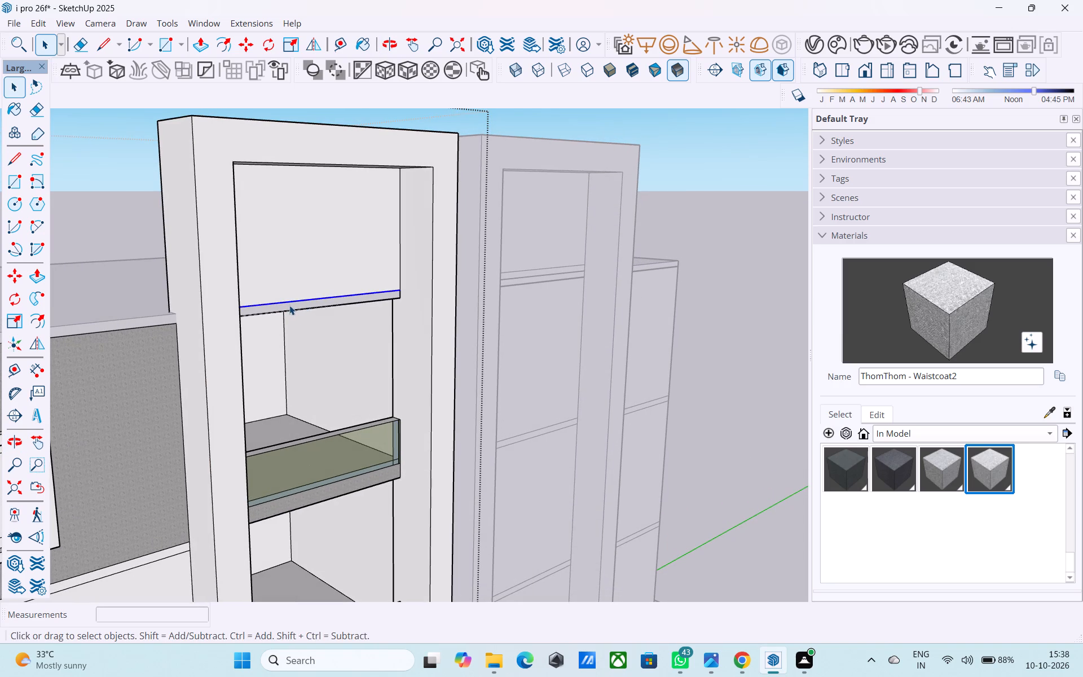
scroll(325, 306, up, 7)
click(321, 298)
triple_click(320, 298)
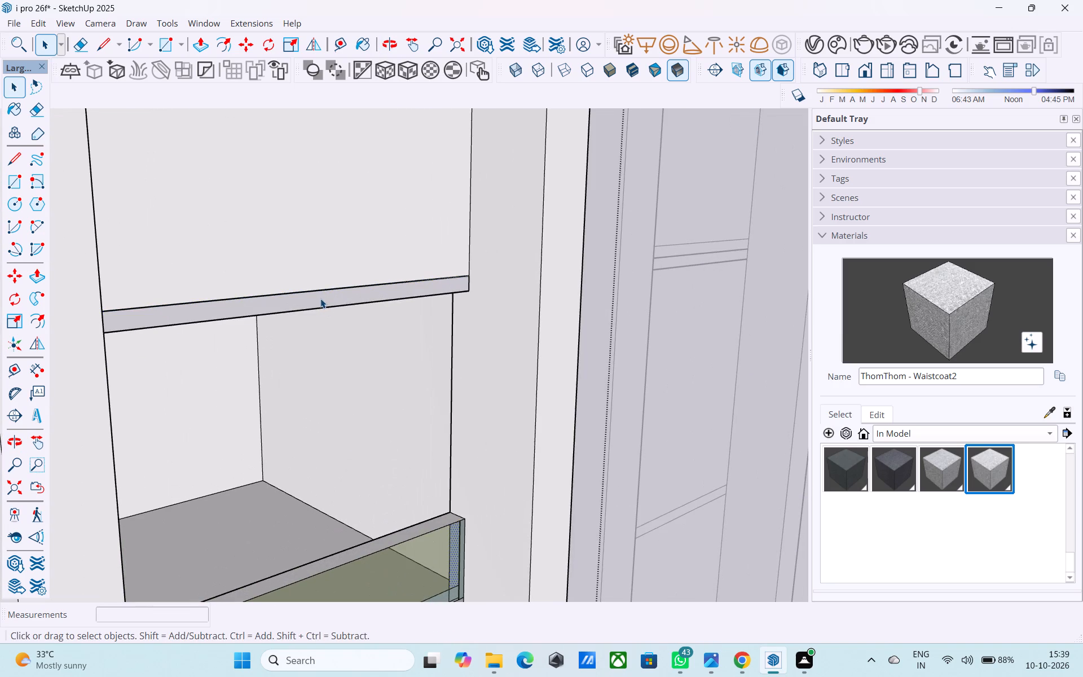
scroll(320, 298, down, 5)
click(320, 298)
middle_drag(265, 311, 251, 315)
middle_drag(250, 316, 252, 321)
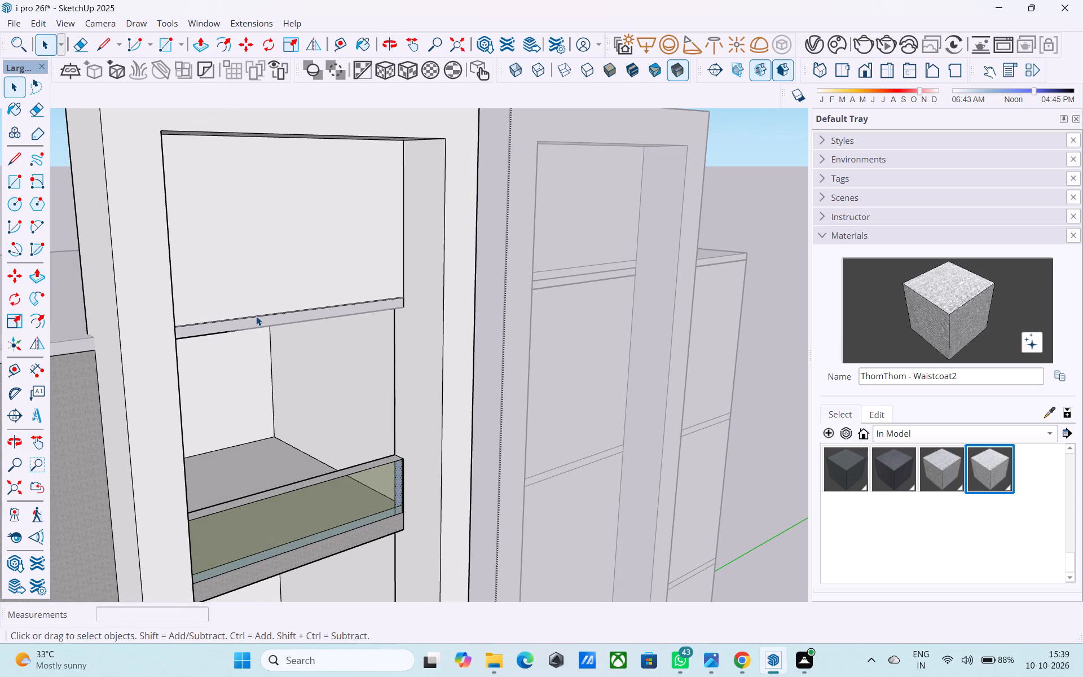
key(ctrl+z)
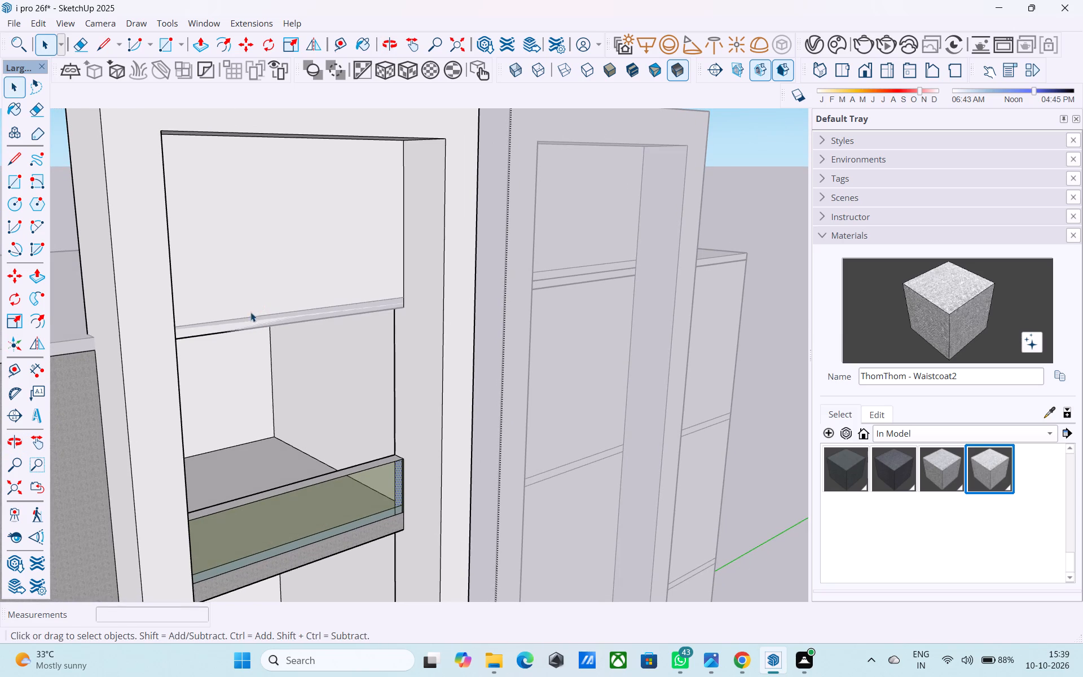
Push/Pull the front face of the slab edge above the top balcony outward by 1".
click(252, 318)
click(252, 320)
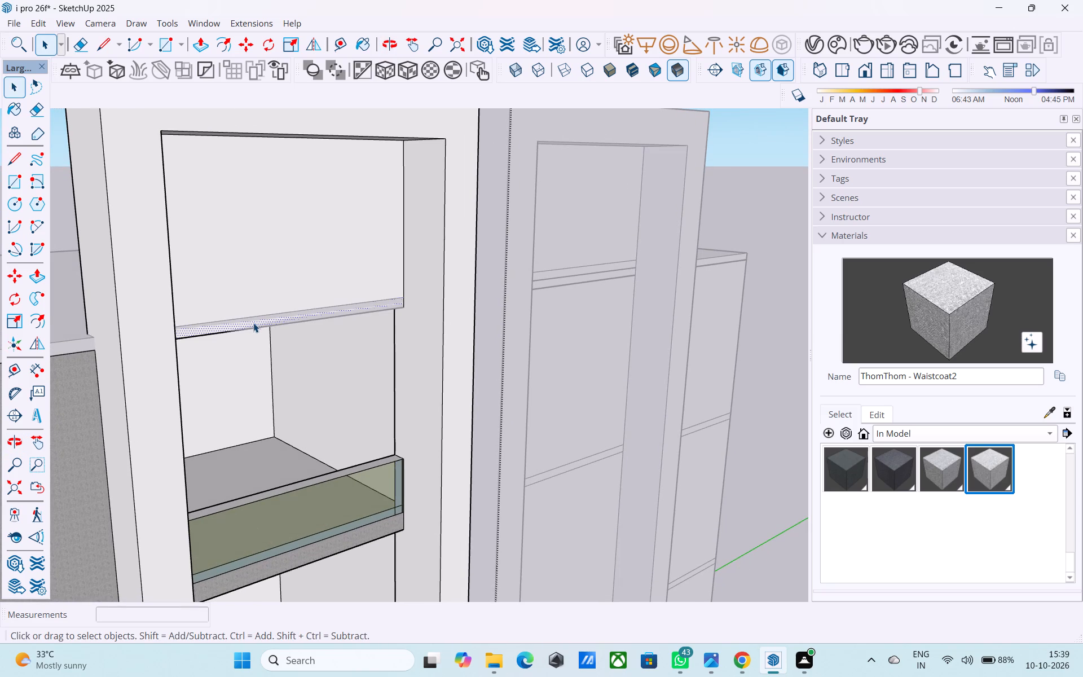
key(p)
click(253, 323)
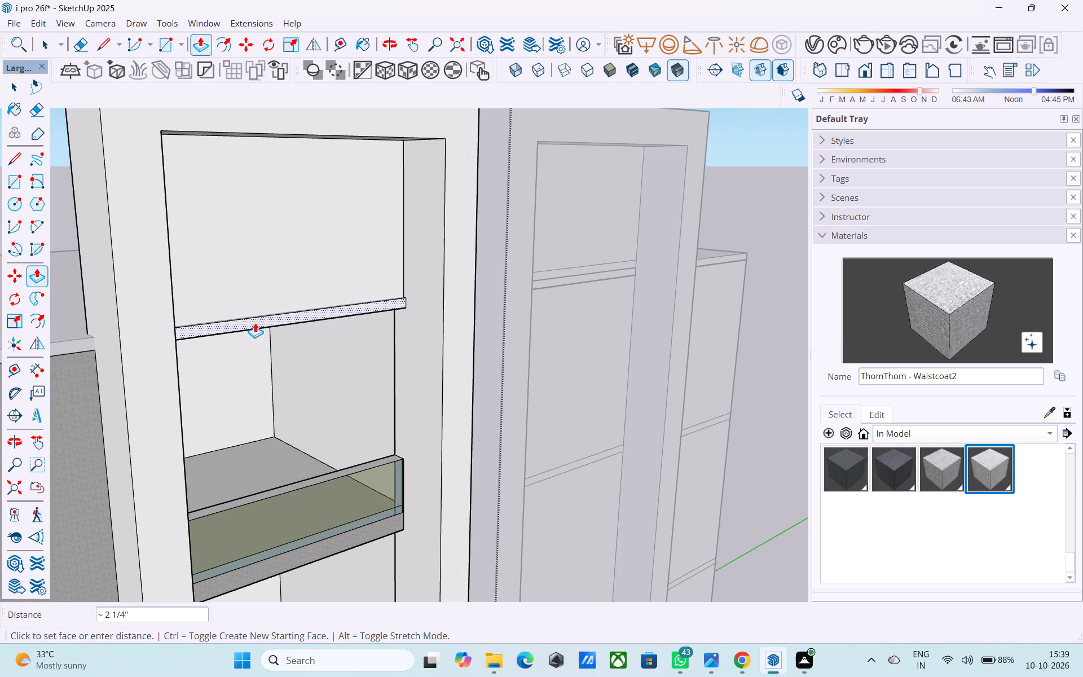
text(1")
key(Return)
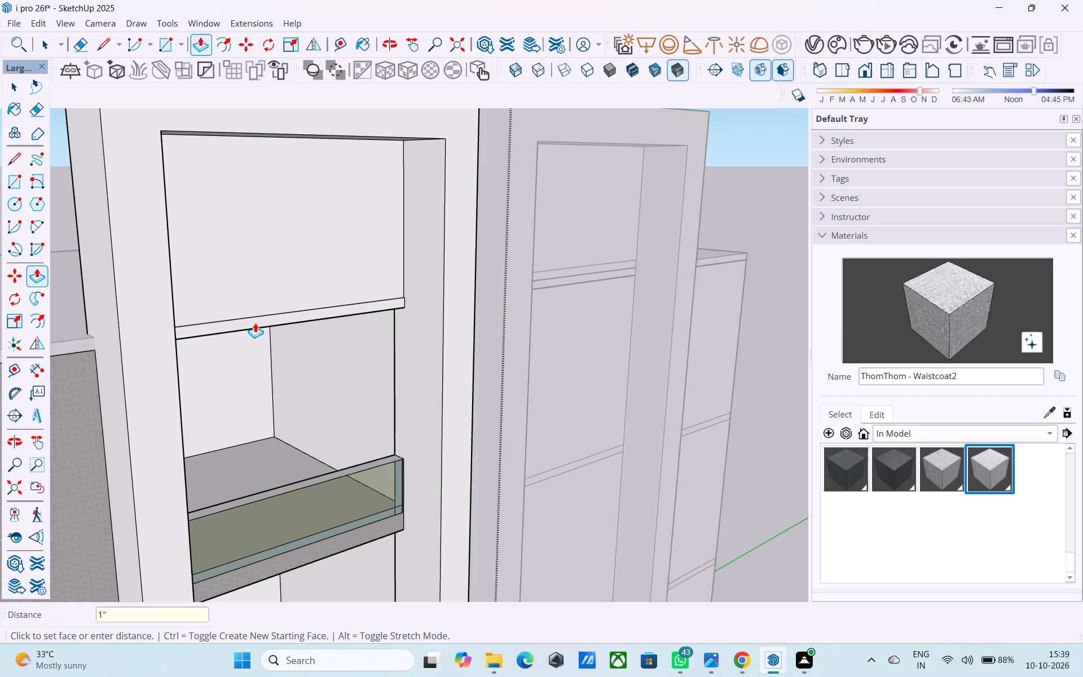
Paint the extruded slab edge above the top balcony with ThomThom - Waistcoat2.
click(949, 302)
scroll(268, 327, up, 2)
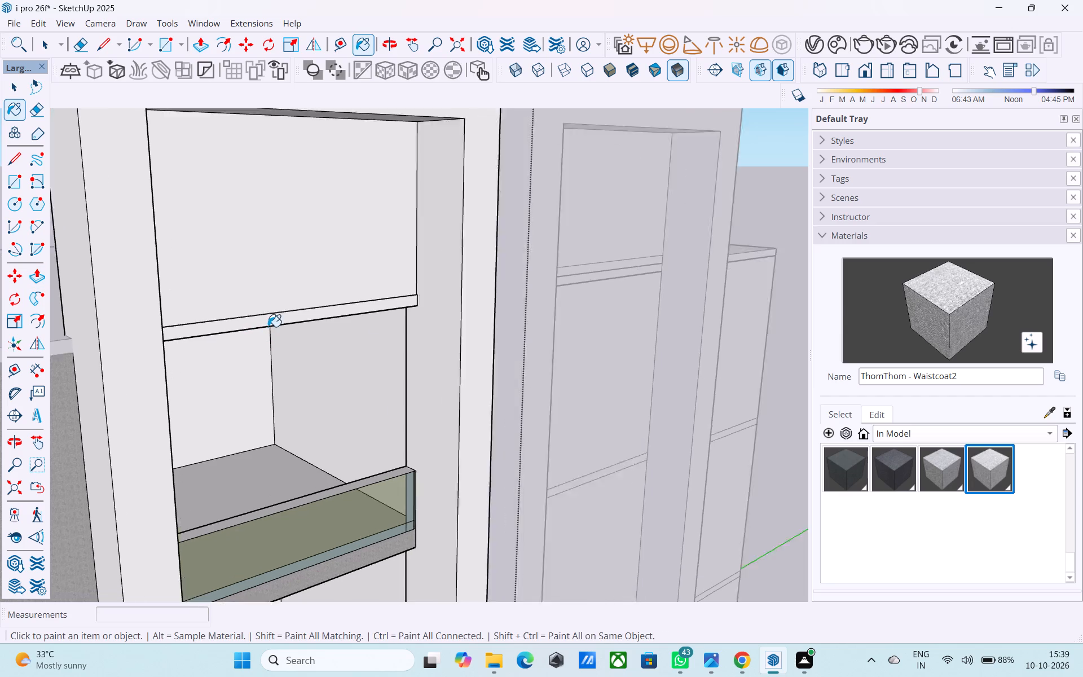
scroll(268, 327, up, 2)
click(266, 319)
scroll(267, 316, down, 15)
middle_drag(322, 373, 257, 359)
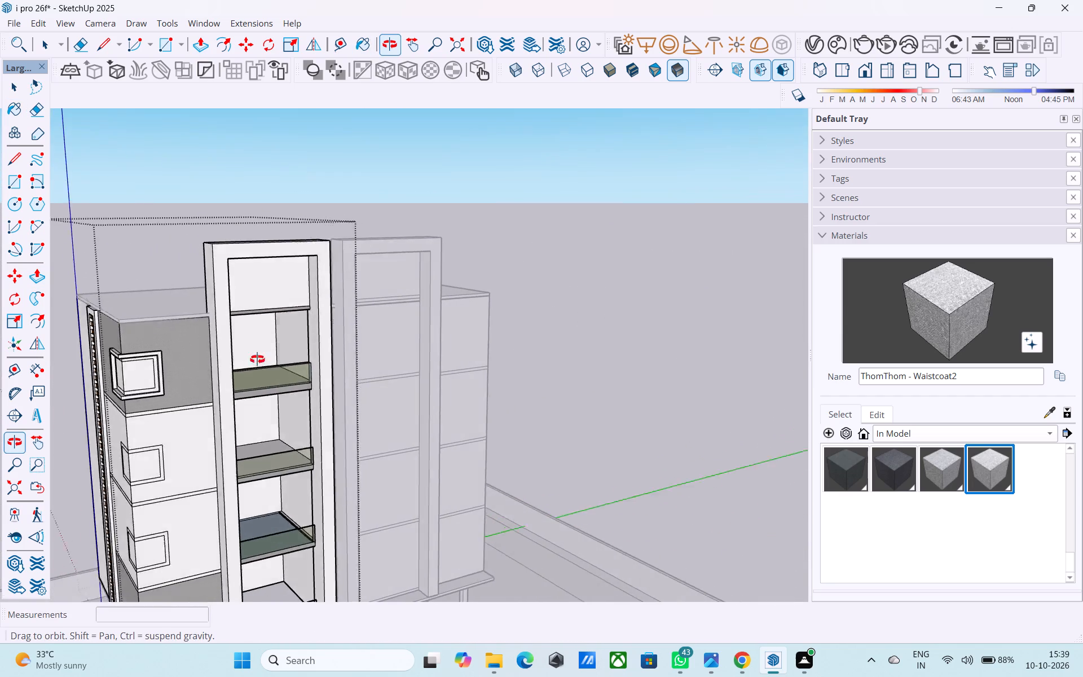
Undo the last paint on the extruded slab edge above the top balcony, and close the group.
middle_drag(257, 359, 233, 366)
scroll(228, 359, down, 5)
middle_drag(244, 363, 209, 318)
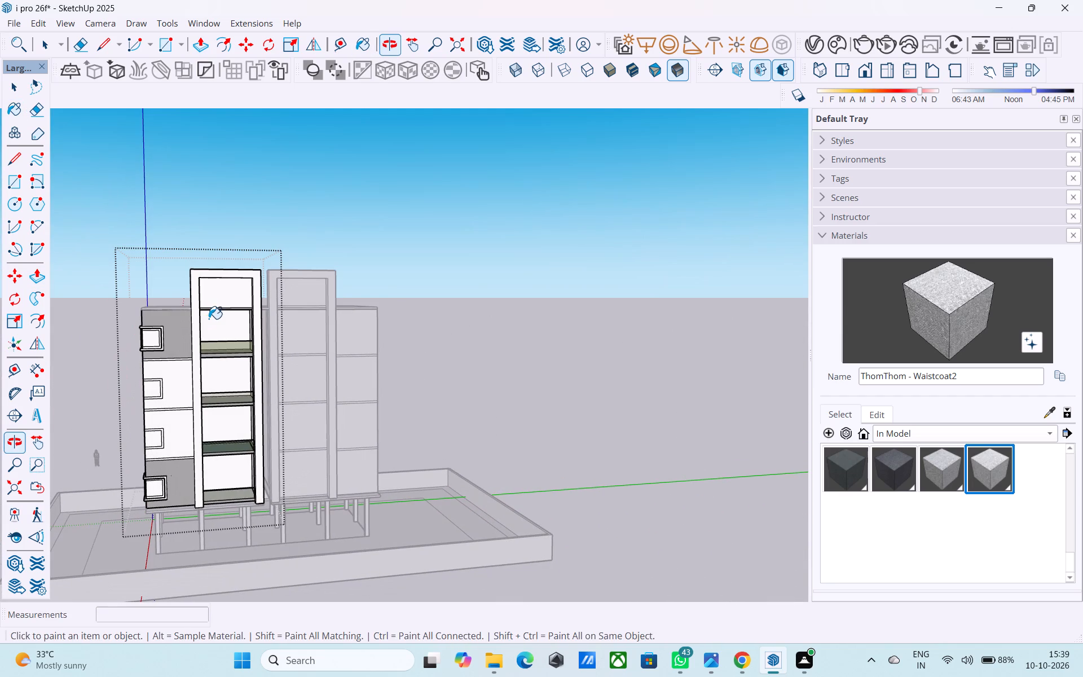
middle_drag(243, 320, 229, 319)
scroll(229, 319, up, 4)
key(ctrl+z)
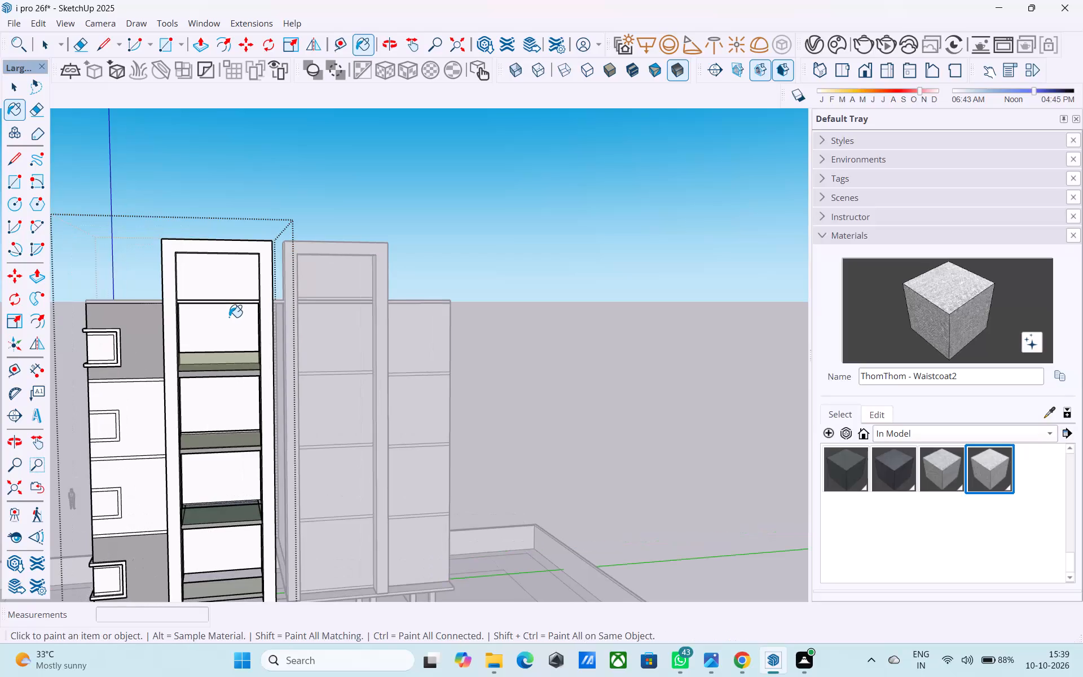
shift+middle_drag(218, 319, 292, 322)
key(space)
click(486, 261)
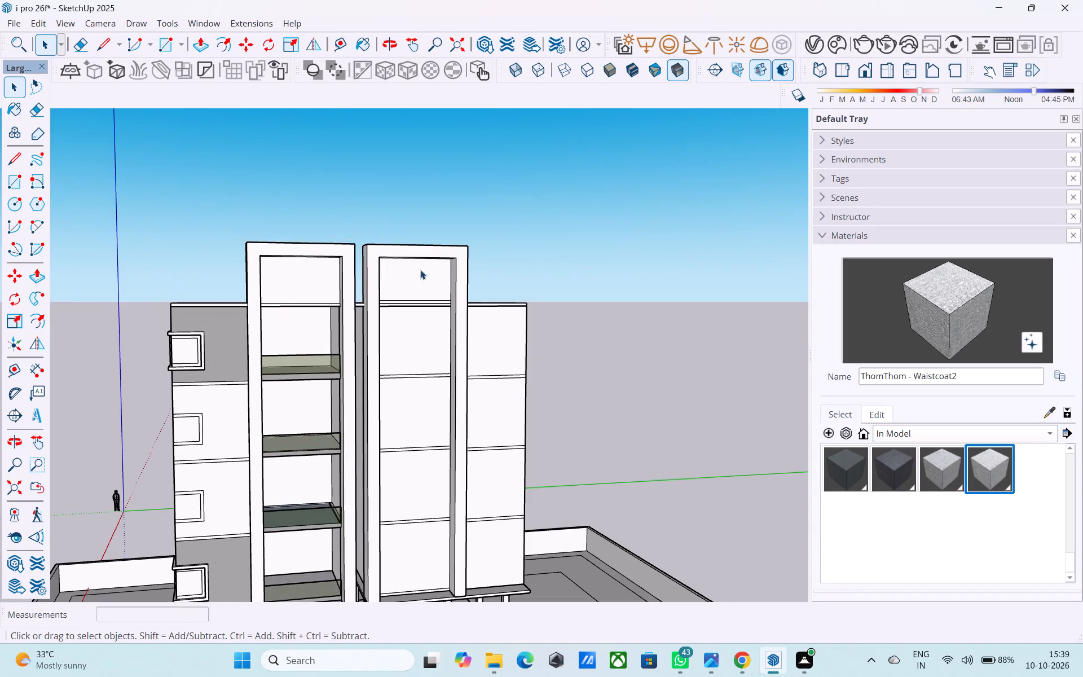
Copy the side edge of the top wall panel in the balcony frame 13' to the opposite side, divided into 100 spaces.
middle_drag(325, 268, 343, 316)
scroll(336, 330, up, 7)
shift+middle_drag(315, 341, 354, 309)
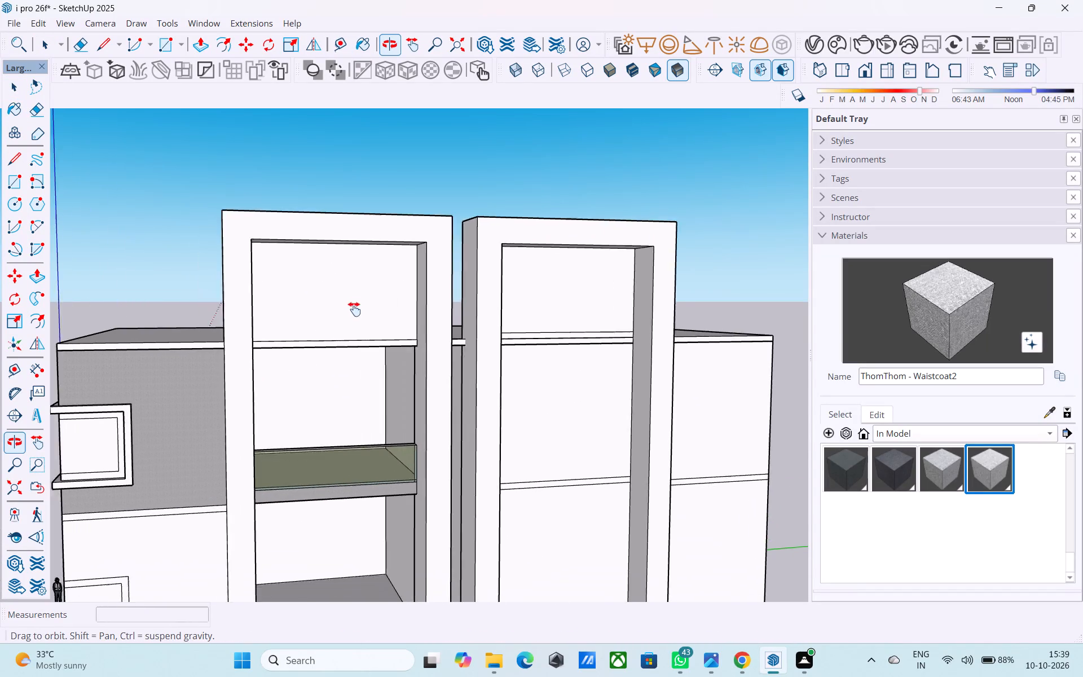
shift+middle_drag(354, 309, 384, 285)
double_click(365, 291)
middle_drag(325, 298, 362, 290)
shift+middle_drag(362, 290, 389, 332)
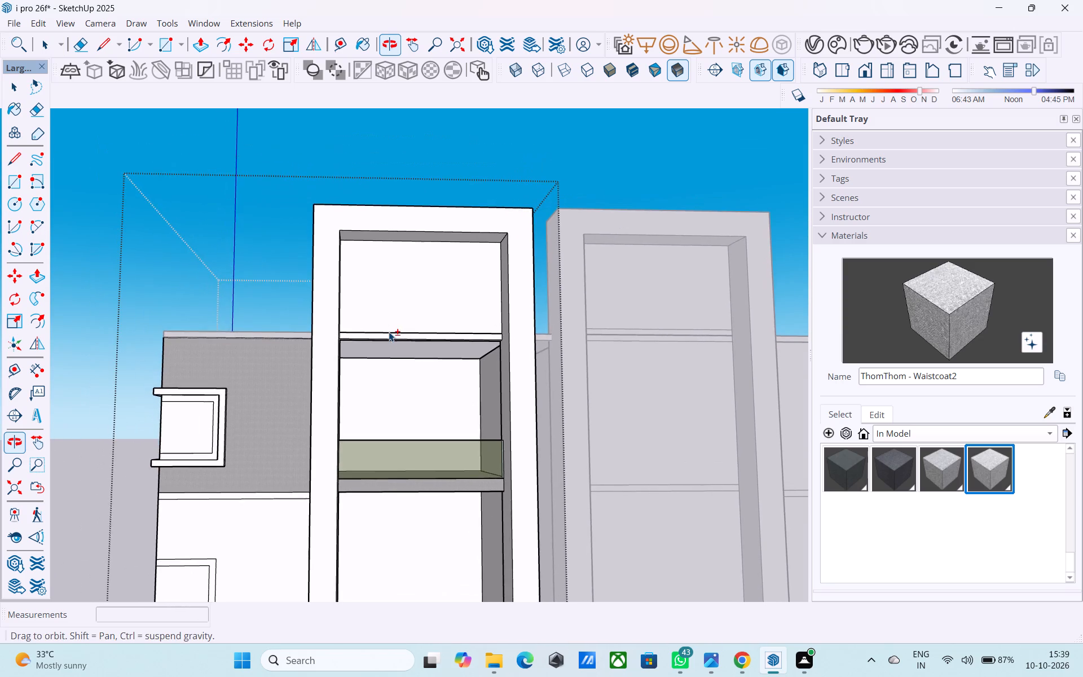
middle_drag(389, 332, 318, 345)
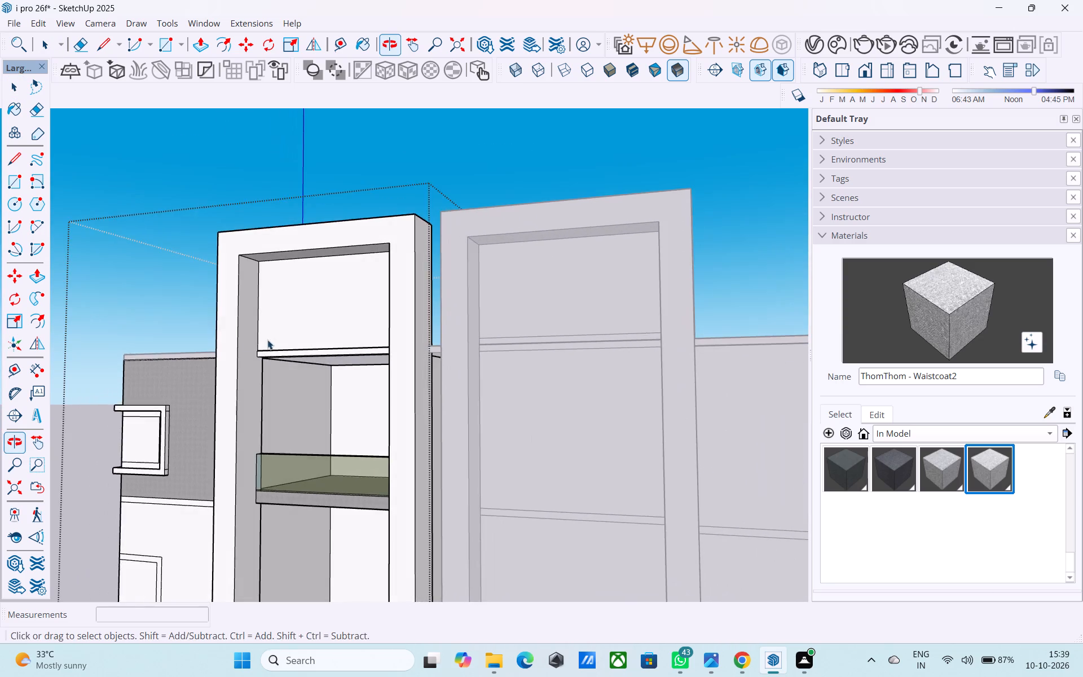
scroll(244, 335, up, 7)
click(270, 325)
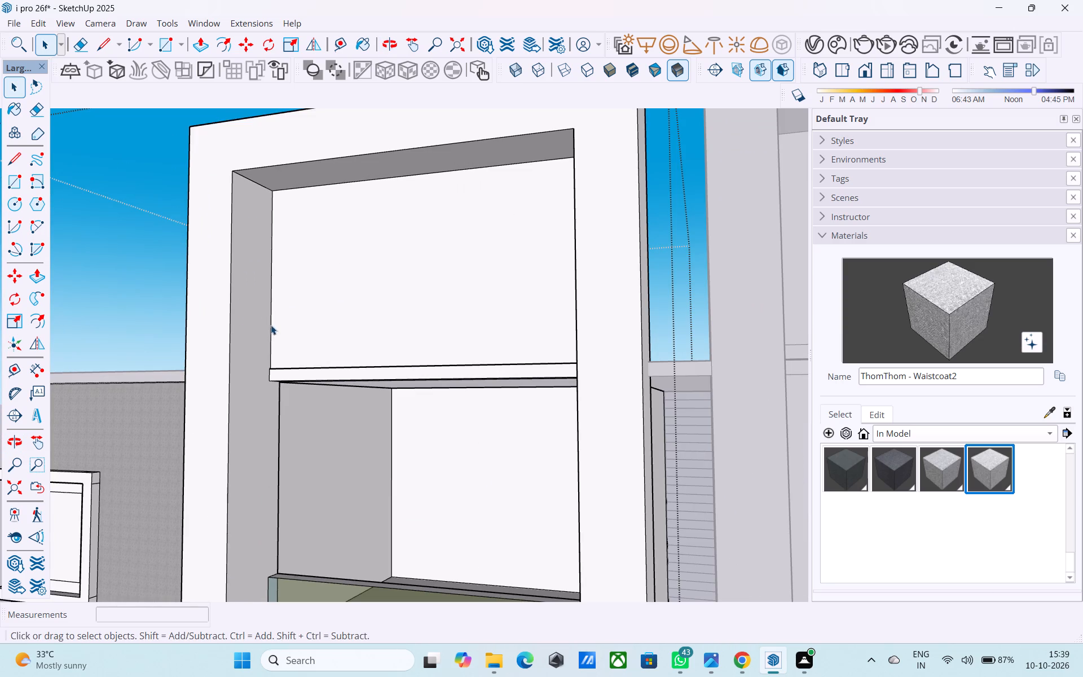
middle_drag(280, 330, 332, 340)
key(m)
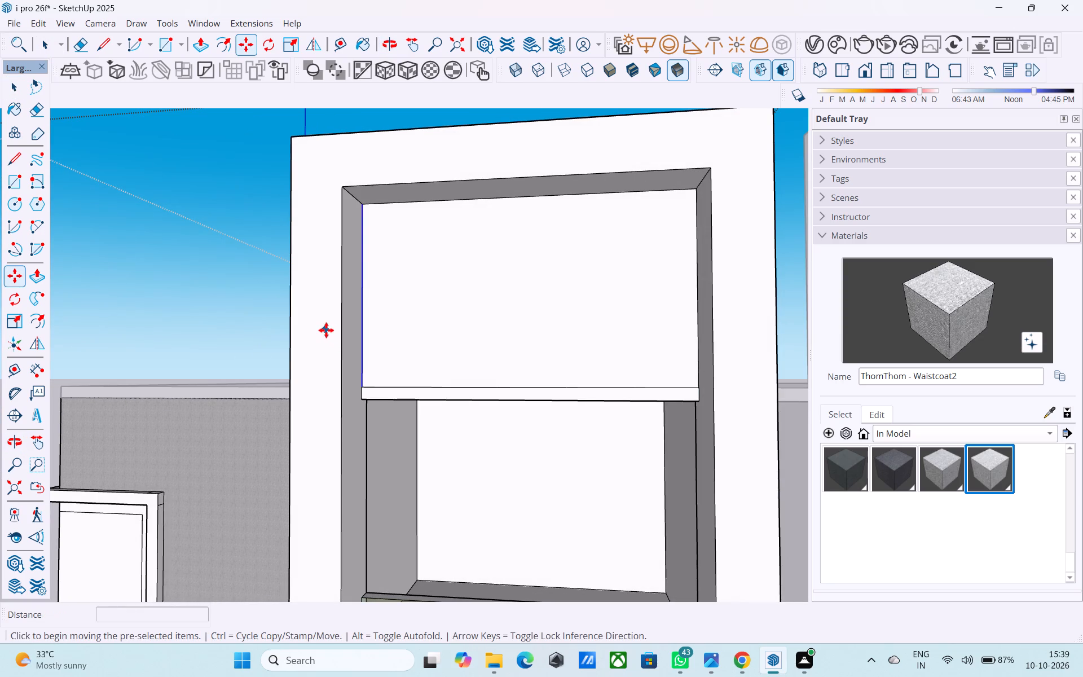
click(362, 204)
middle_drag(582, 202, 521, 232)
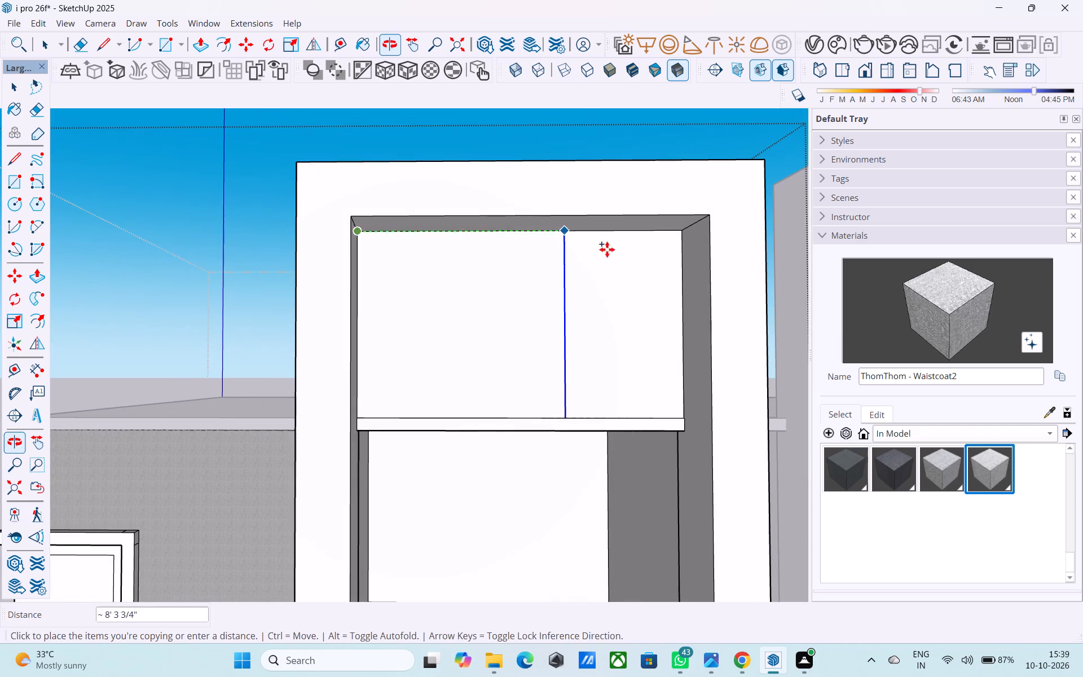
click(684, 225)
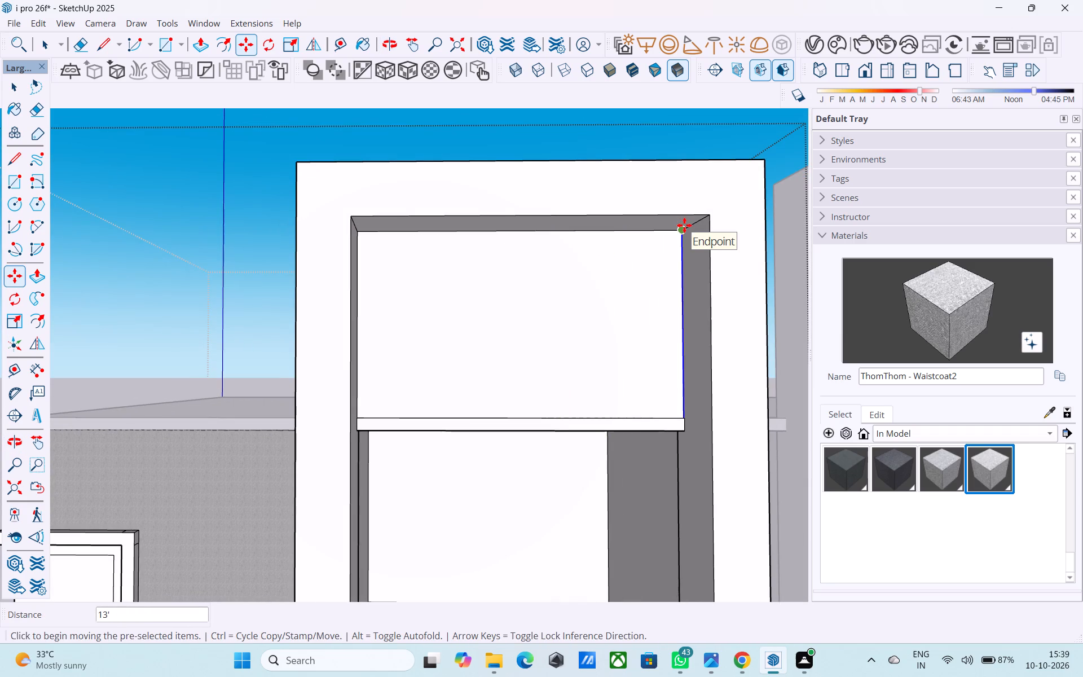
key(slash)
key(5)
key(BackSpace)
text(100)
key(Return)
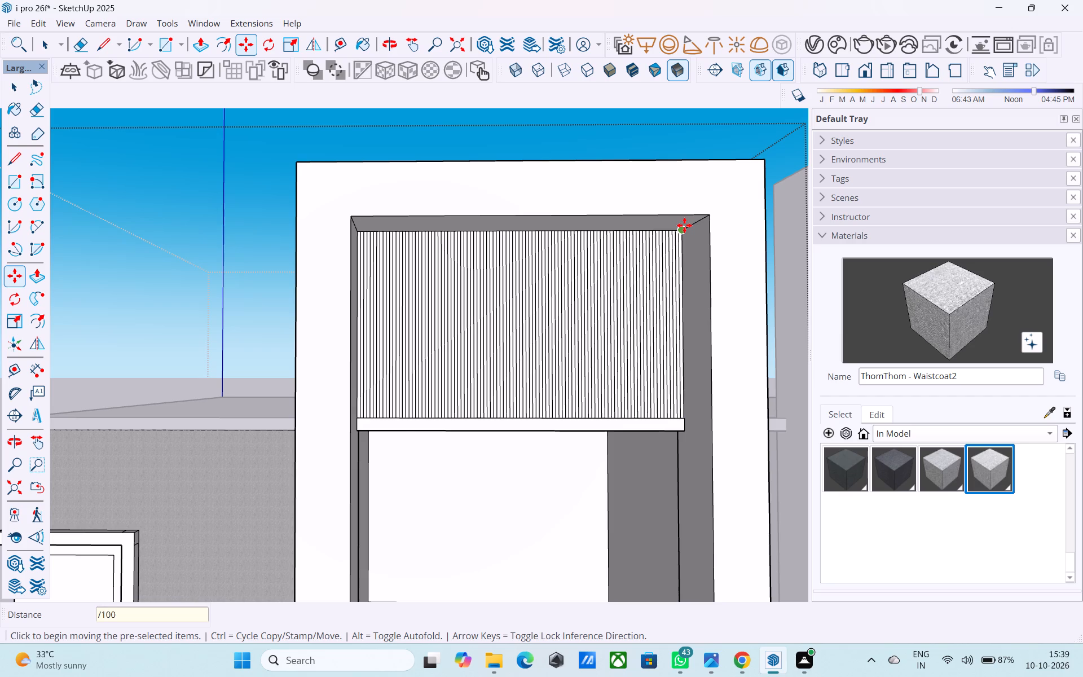
Examine the lined panel against the whole facade and compare it with the matching panel in the neighbouring frame.
scroll(321, 336, down, 9)
scroll(512, 300, down, 3)
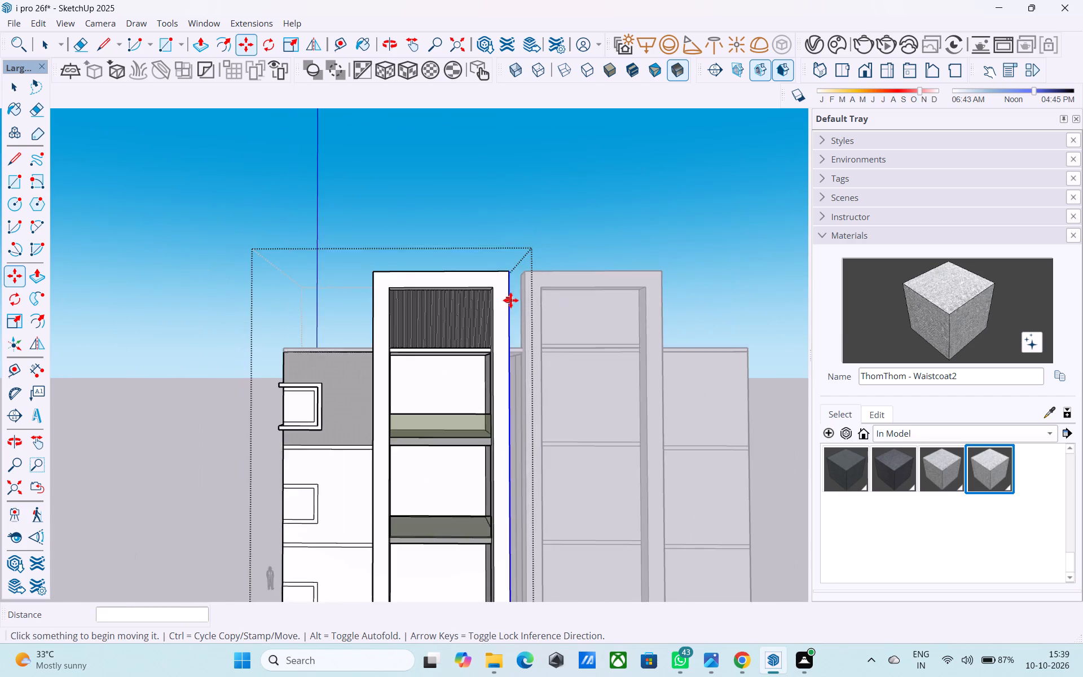
scroll(510, 300, down, 5)
key(space)
click(545, 227)
shift+middle_drag(549, 267, 518, 294)
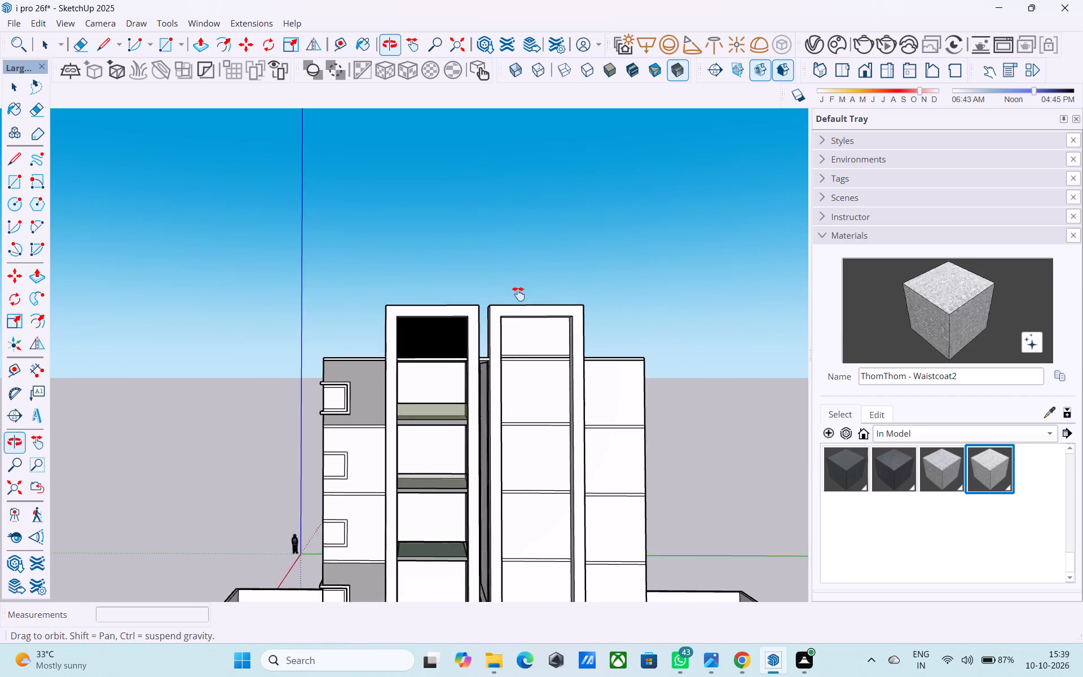
shift+middle_drag(518, 294, 516, 297)
scroll(521, 342, up, 5)
double_click(524, 345)
middle_drag(524, 343, 461, 333)
scroll(432, 316, up, 6)
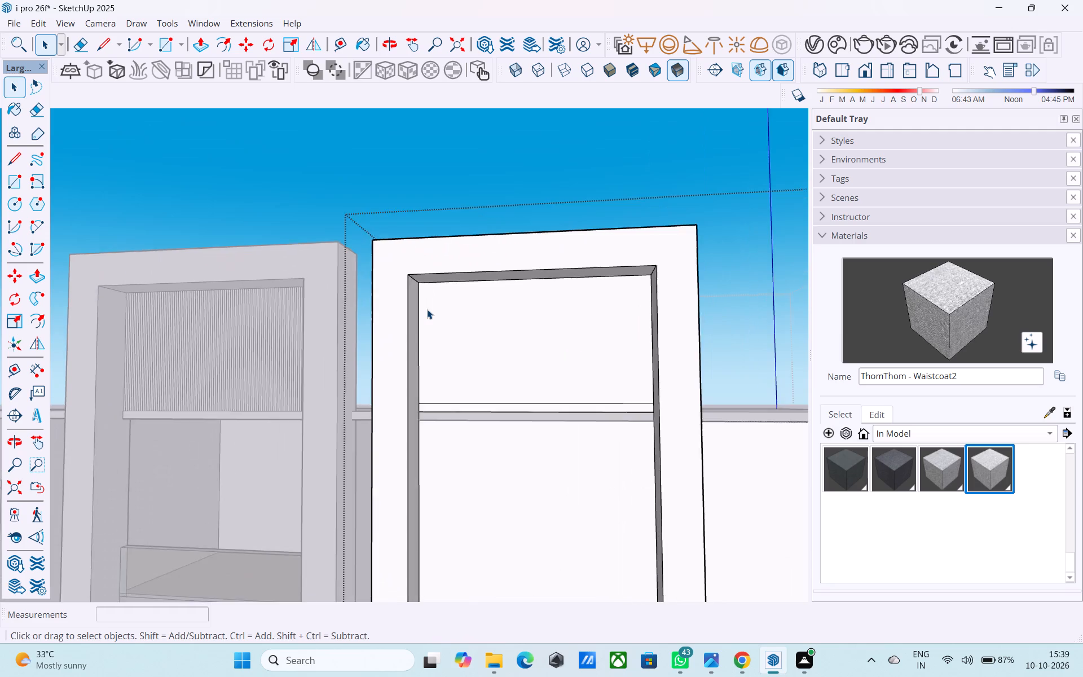
scroll(426, 310, down, 8)
click(407, 248)
middle_drag(361, 312, 391, 321)
scroll(400, 328, down, 4)
middle_drag(404, 362, 415, 375)
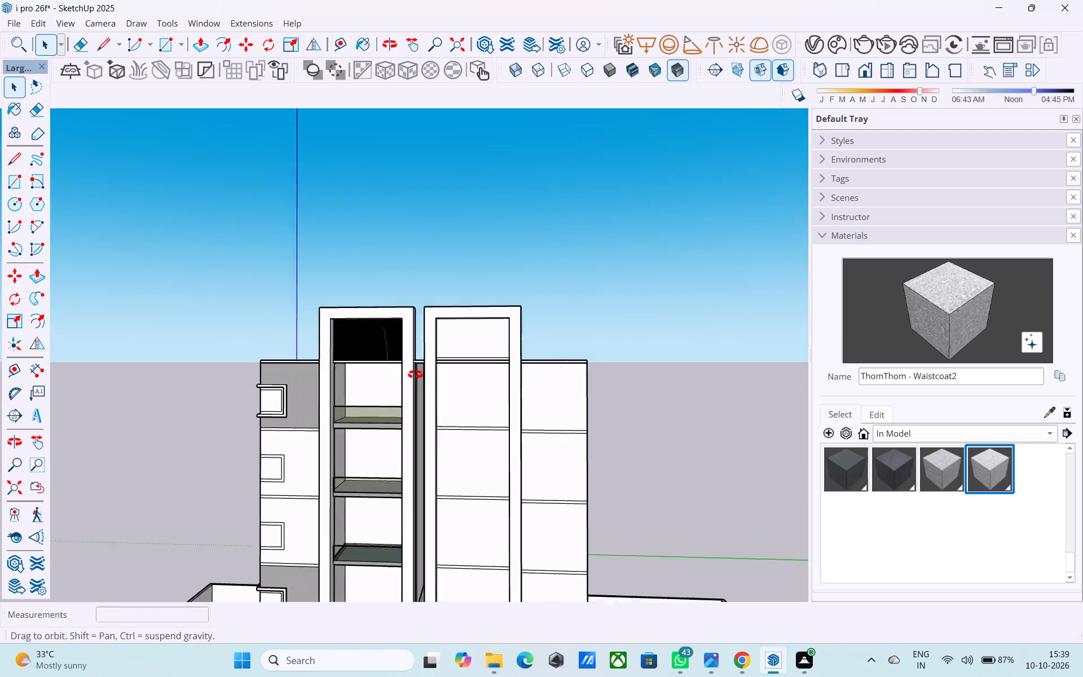
middle_drag(415, 375, 500, 435)
scroll(416, 388, up, 17)
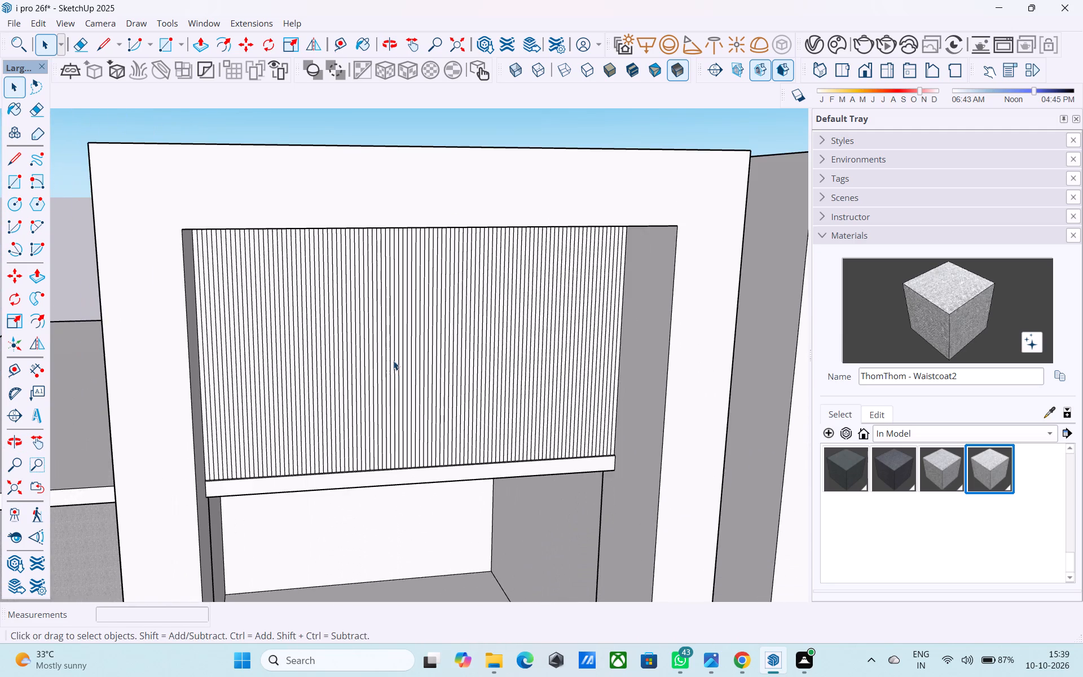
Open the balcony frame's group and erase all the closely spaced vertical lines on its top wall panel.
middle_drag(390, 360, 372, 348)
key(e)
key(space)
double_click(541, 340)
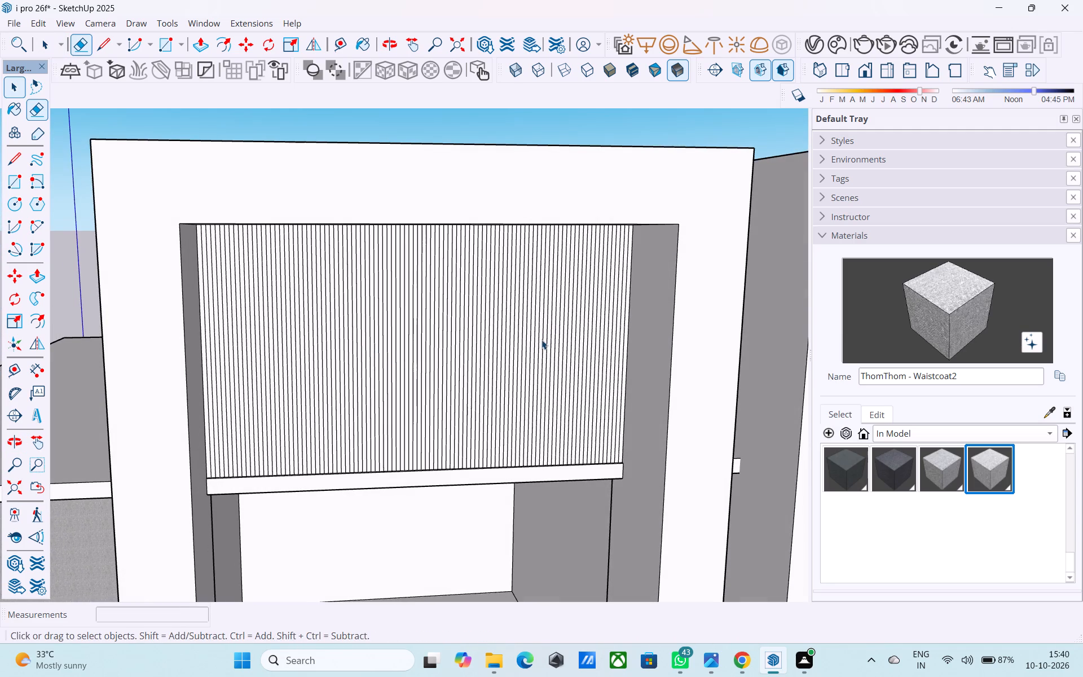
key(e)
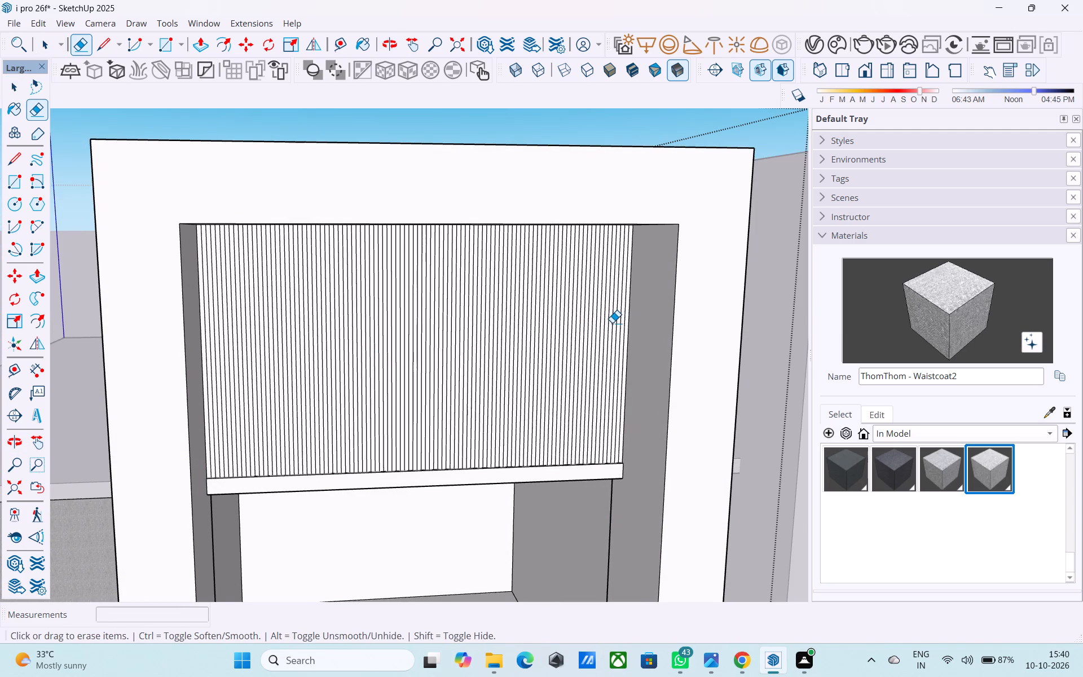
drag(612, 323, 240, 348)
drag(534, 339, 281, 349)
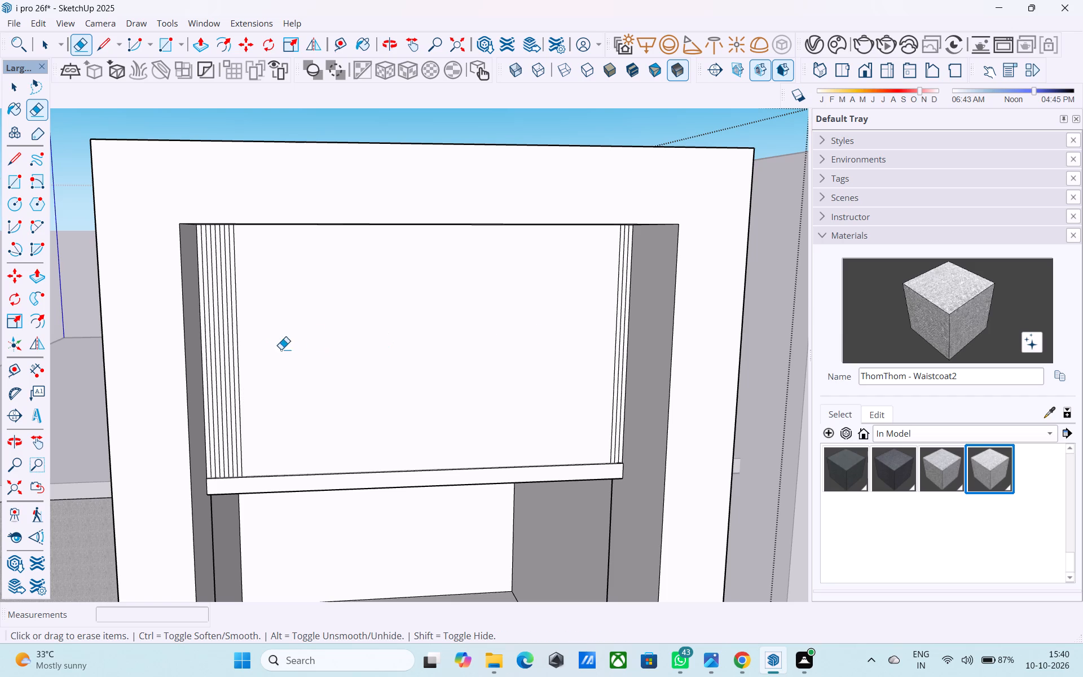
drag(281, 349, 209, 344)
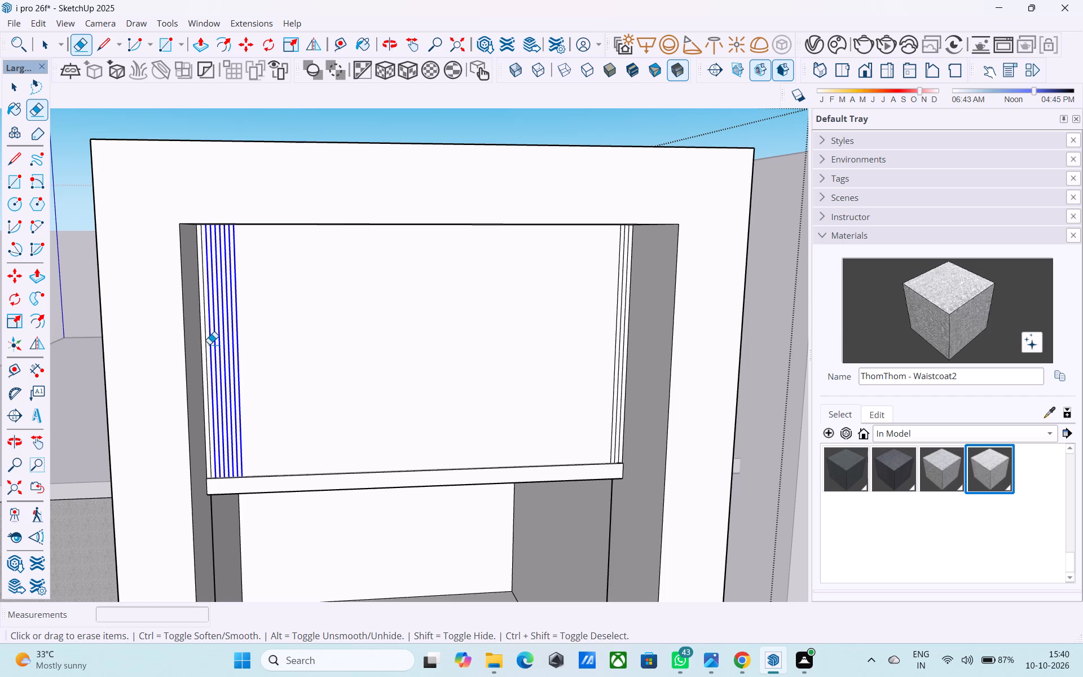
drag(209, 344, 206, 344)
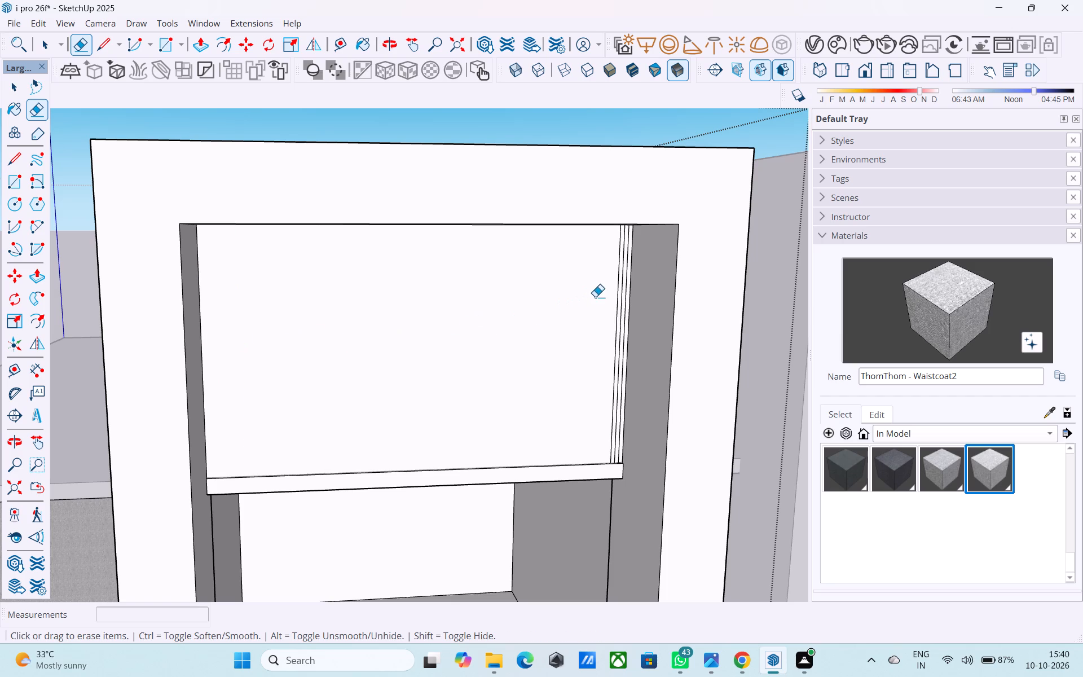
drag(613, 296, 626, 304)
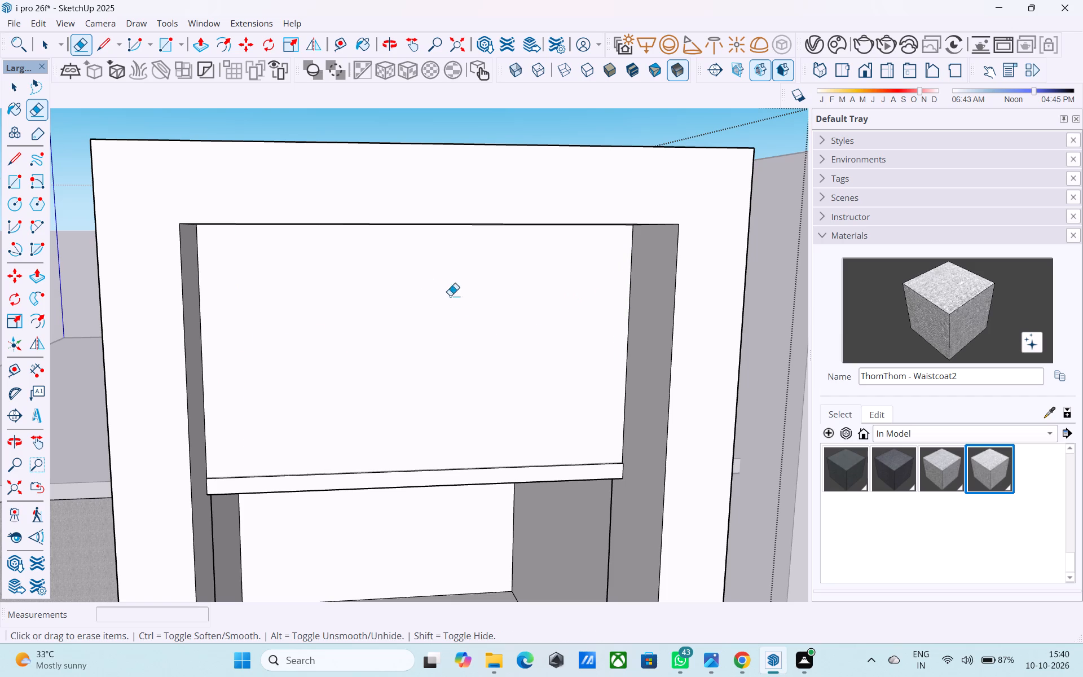
Copy the side edge of the balcony frame's top wall panel 13' to the opposite side, divided into 60 spaces.
key(space)
scroll(241, 296, up, 4)
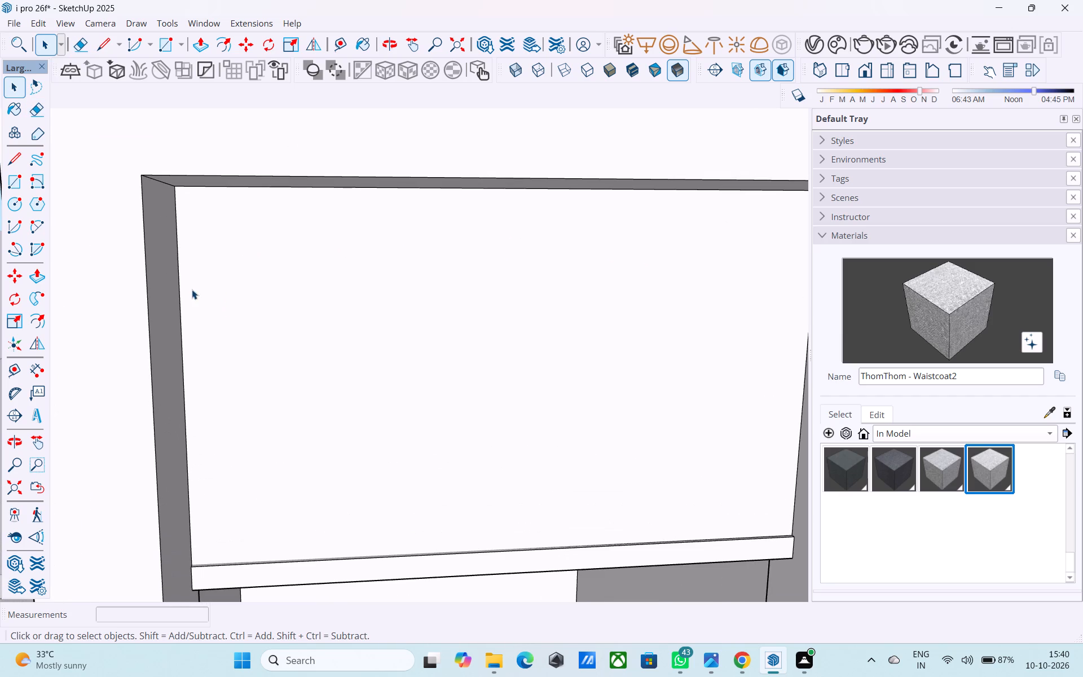
click(179, 288)
key(m)
middle_drag(176, 284, 176, 283)
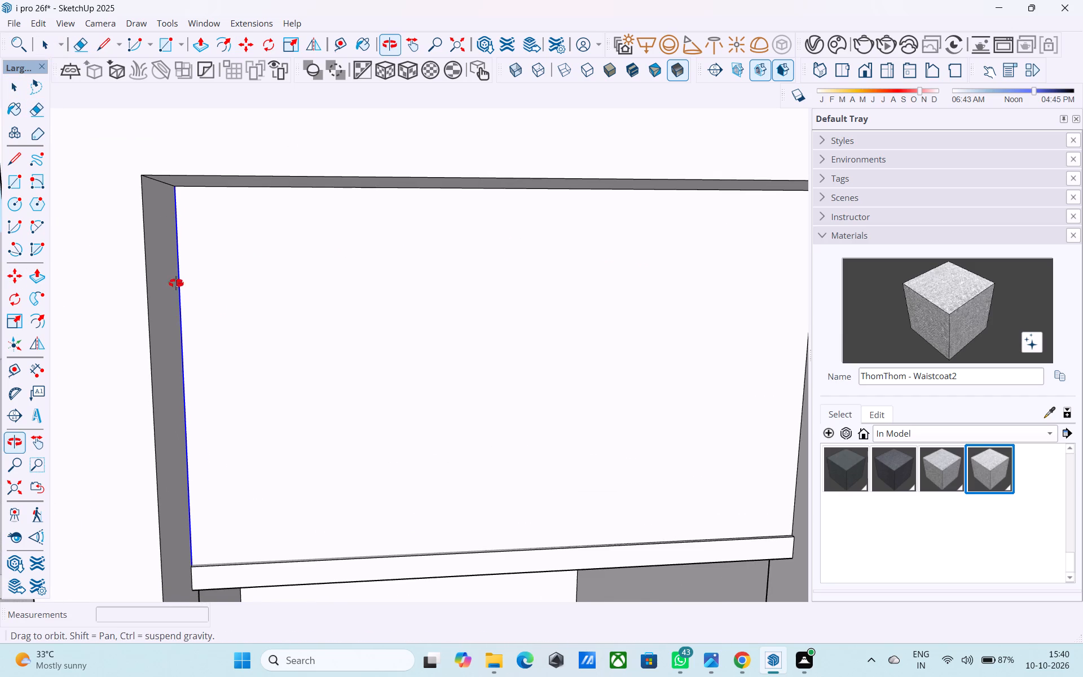
middle_drag(176, 283, 196, 278)
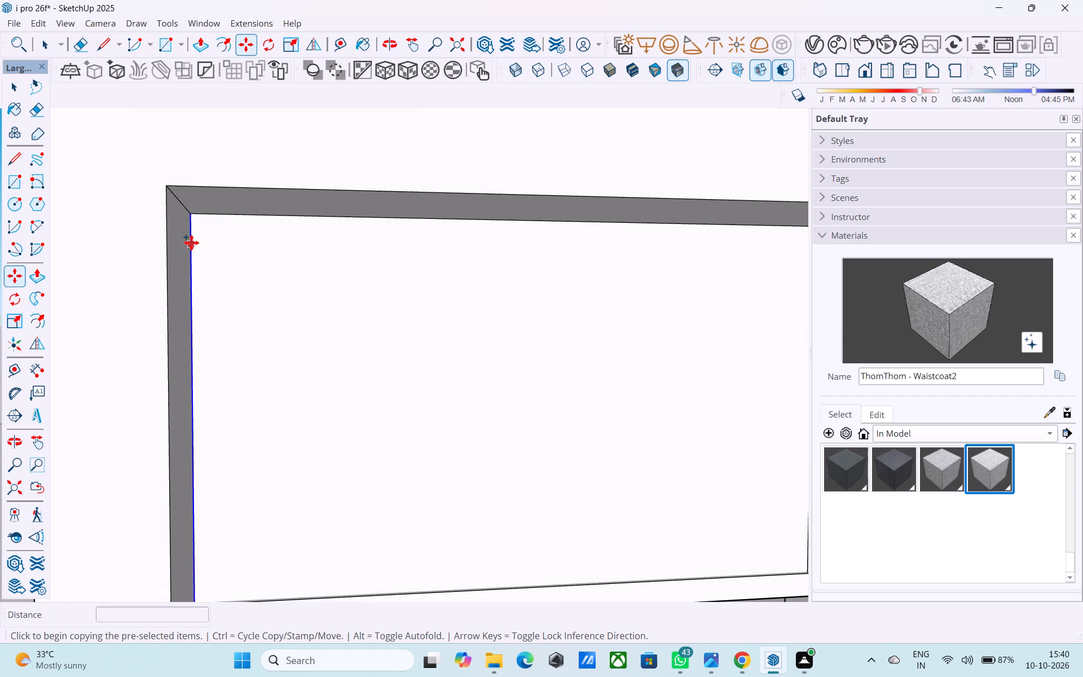
click(190, 220)
scroll(263, 250, down, 3)
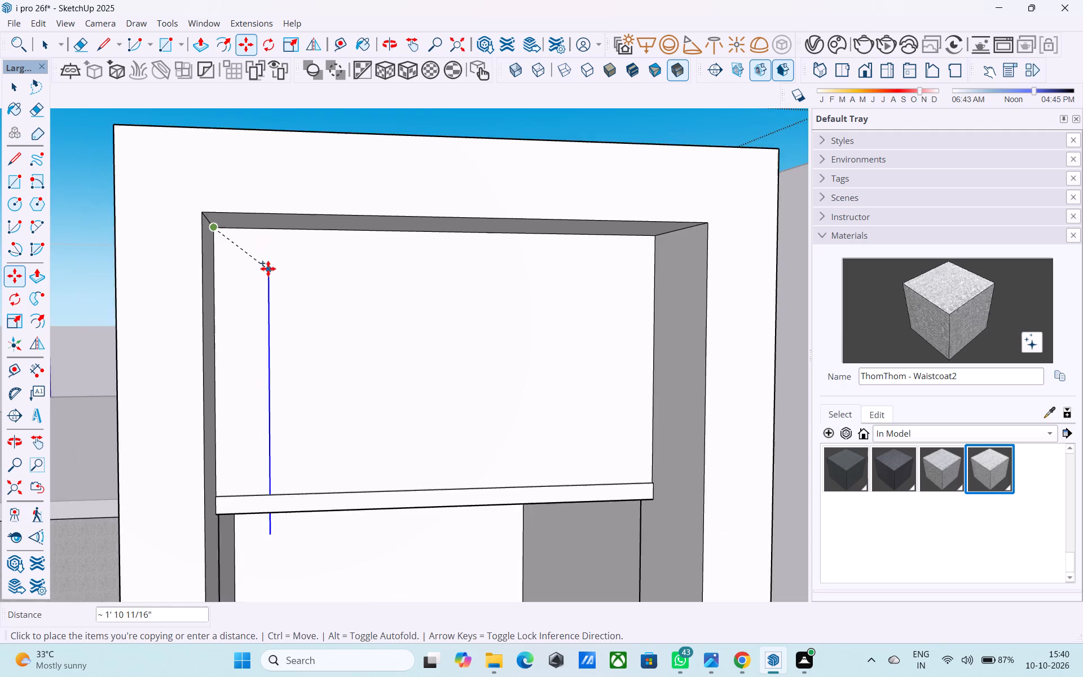
scroll(268, 269, down, 2)
shift+middle_drag(319, 279, 253, 293)
click(553, 248)
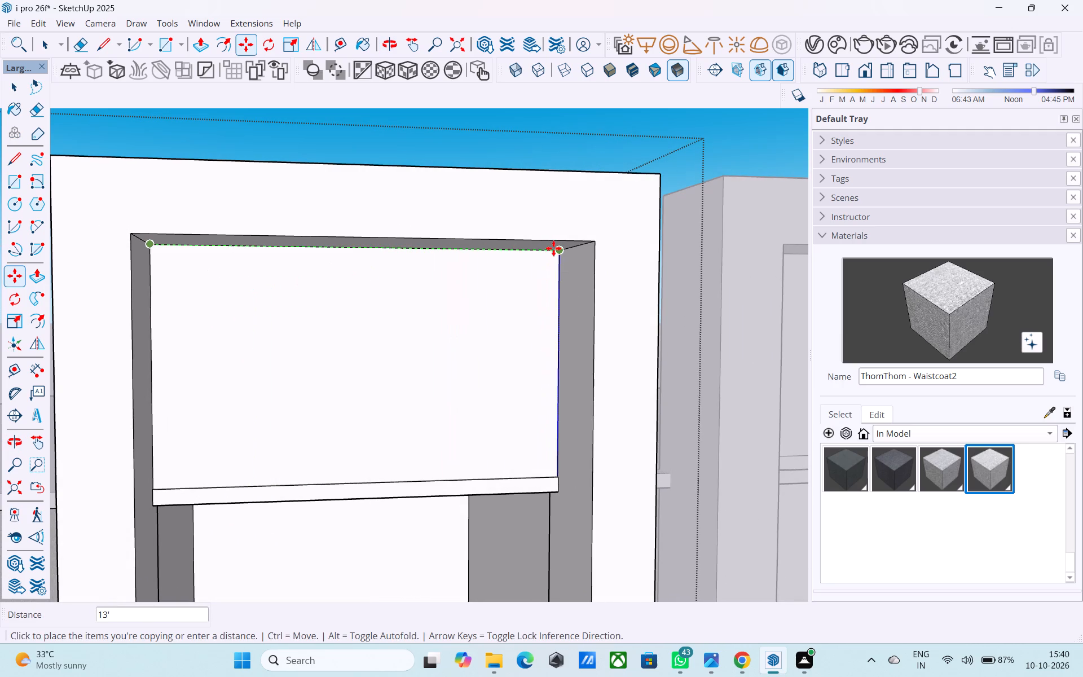
key(slash)
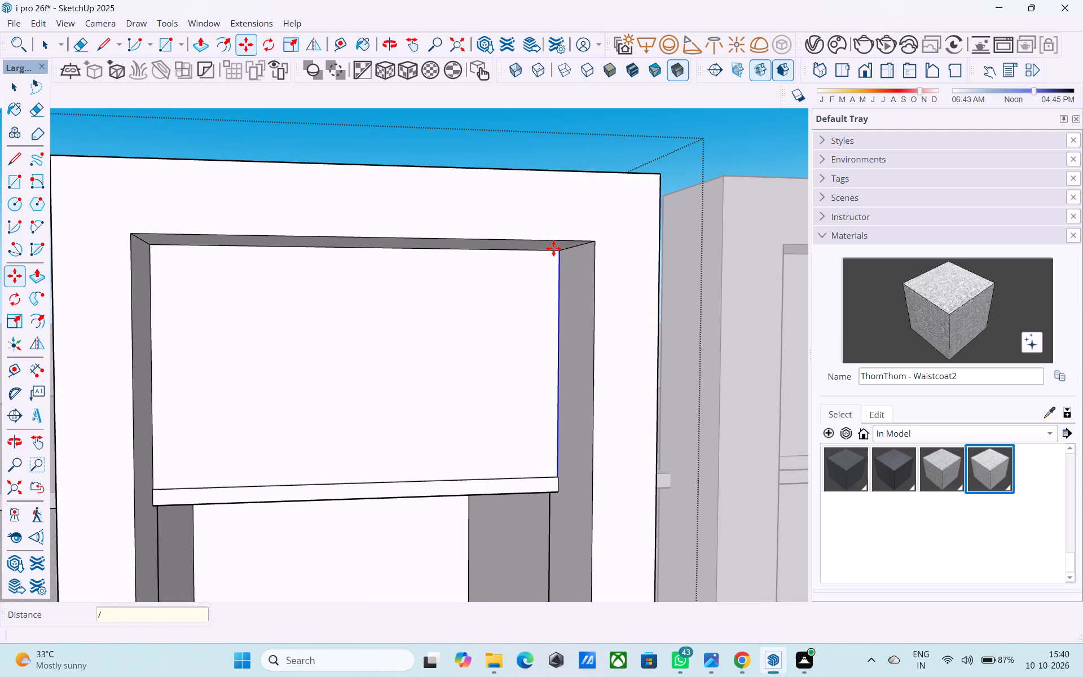
text(60)
key(Return)
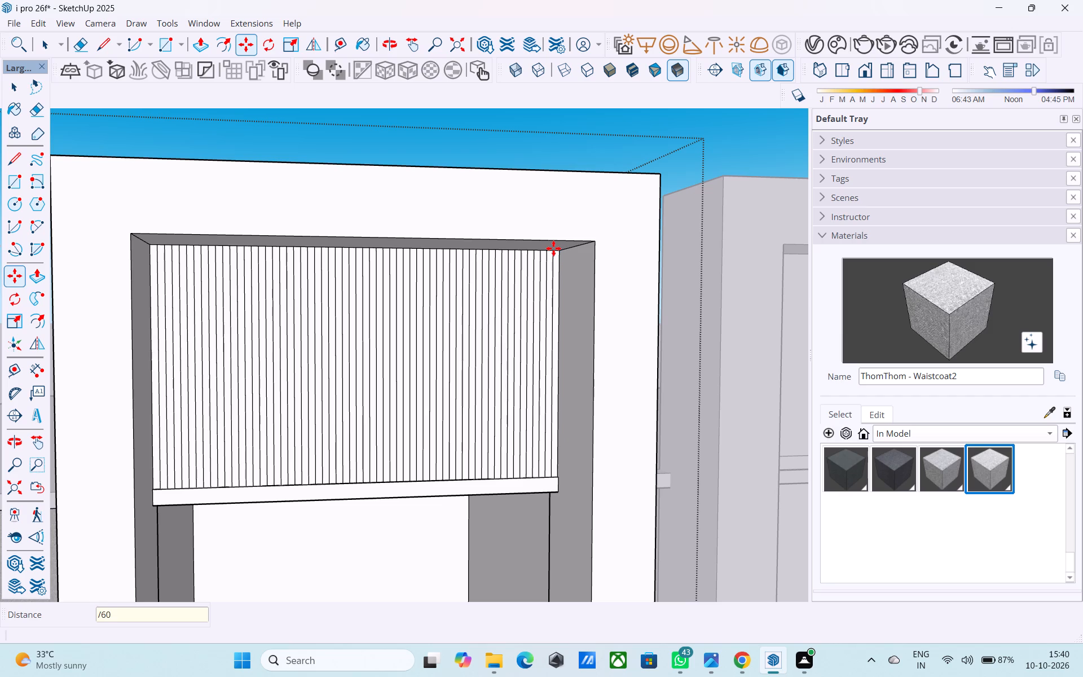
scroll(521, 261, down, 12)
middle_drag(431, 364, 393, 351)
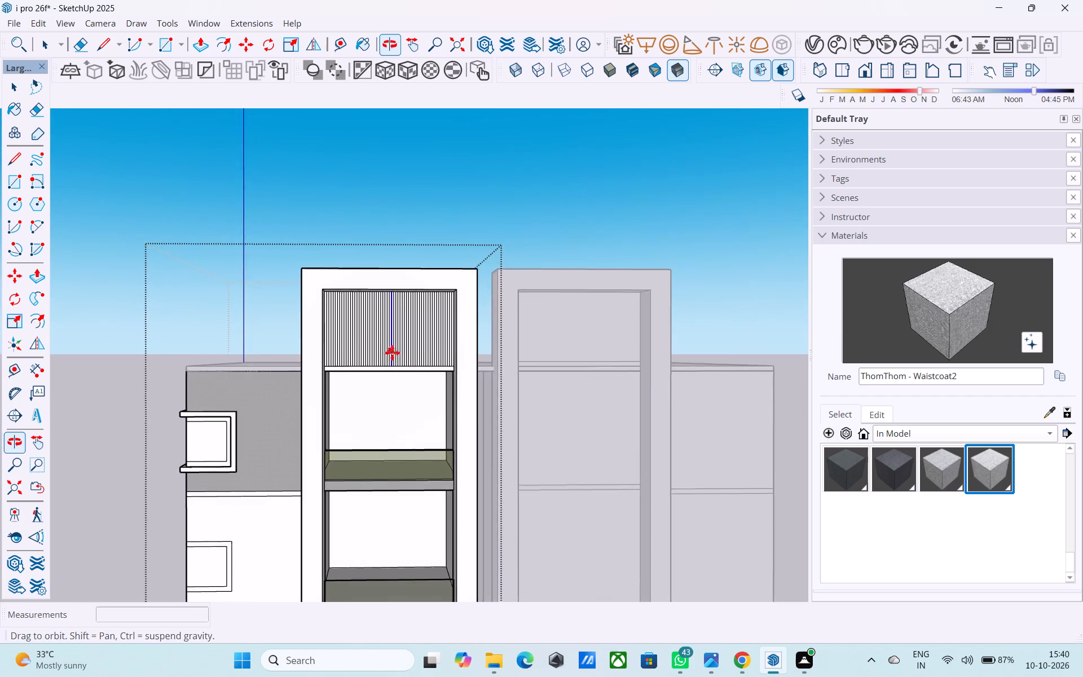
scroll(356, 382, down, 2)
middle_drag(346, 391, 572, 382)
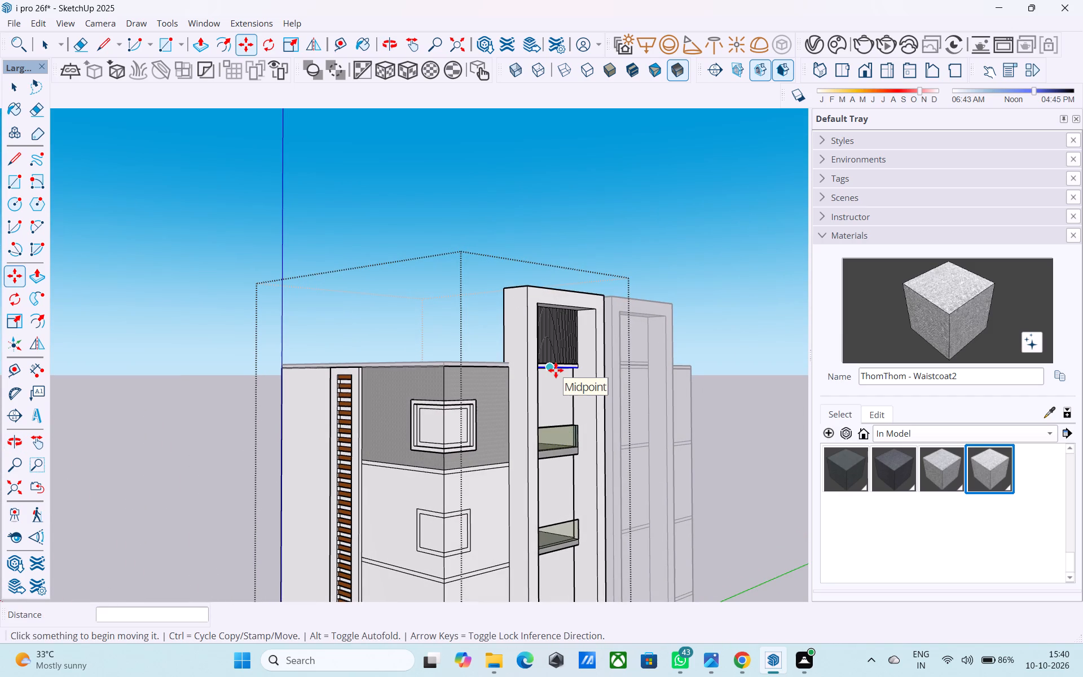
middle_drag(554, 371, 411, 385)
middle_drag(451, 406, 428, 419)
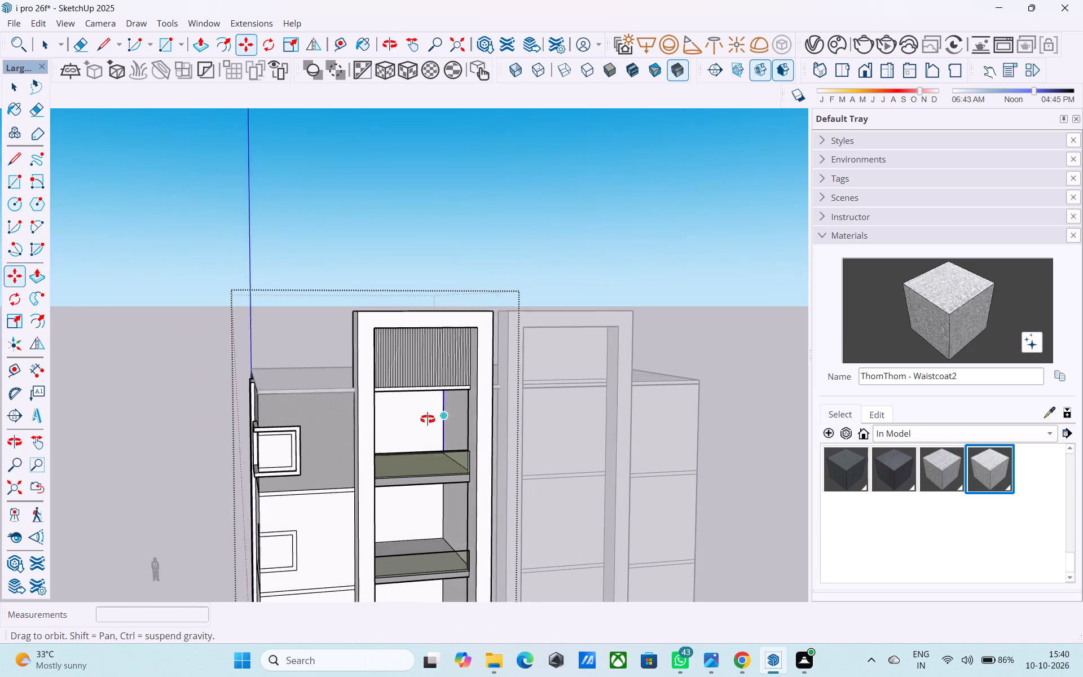
Examine the relined top wall panel and the balcony recess beneath it from below and from both sides.
middle_drag(428, 419, 422, 416)
key(space)
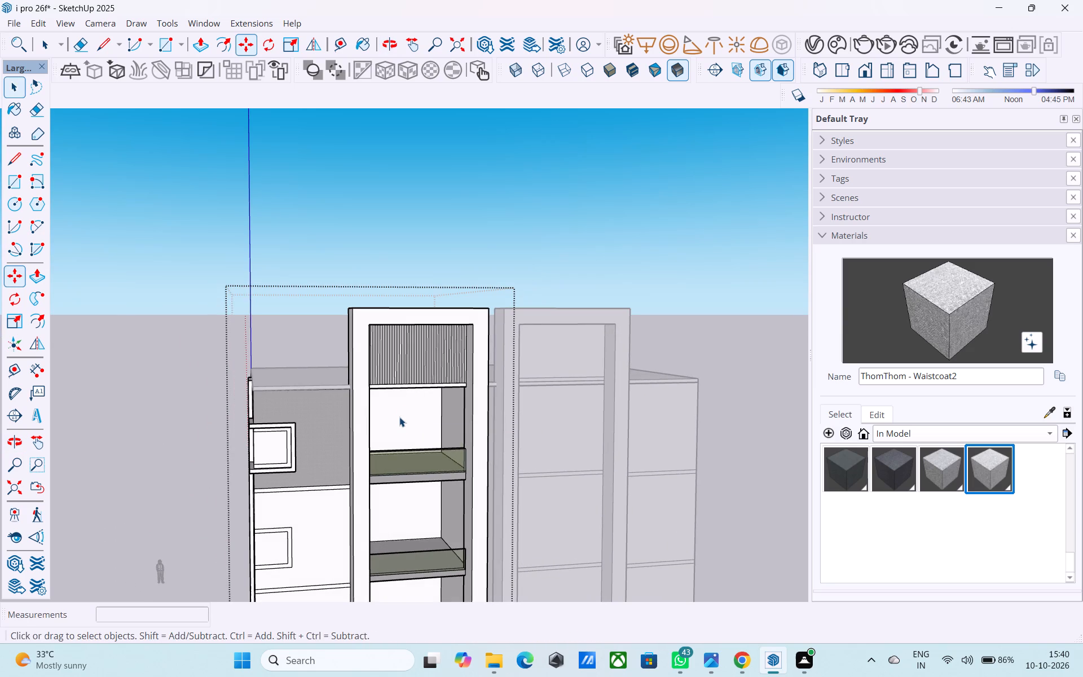
middle_drag(397, 417, 306, 379)
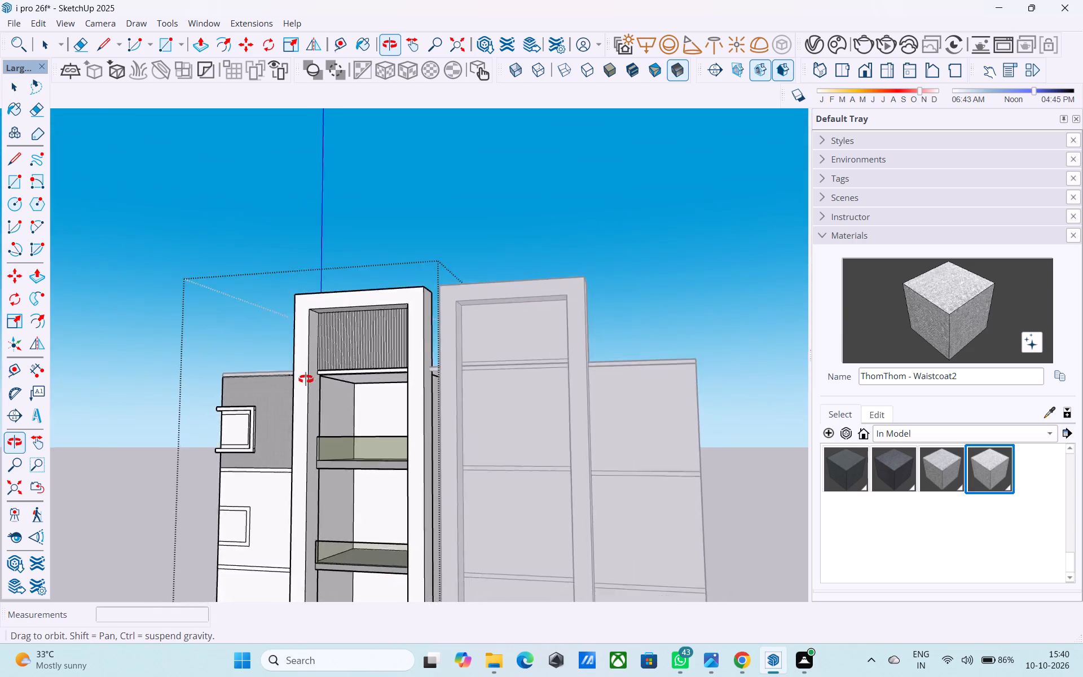
middle_drag(306, 379, 293, 355)
middle_drag(315, 368, 274, 391)
scroll(373, 381, up, 13)
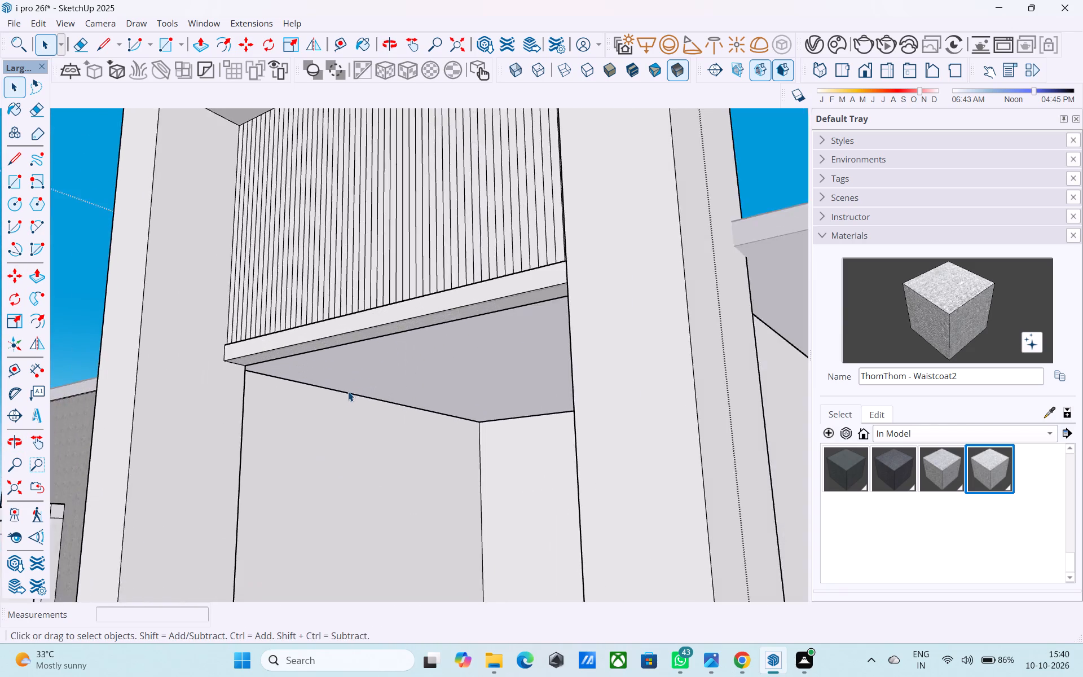
scroll(348, 392, up, 4)
middle_drag(342, 393, 284, 356)
scroll(285, 375, up, 2)
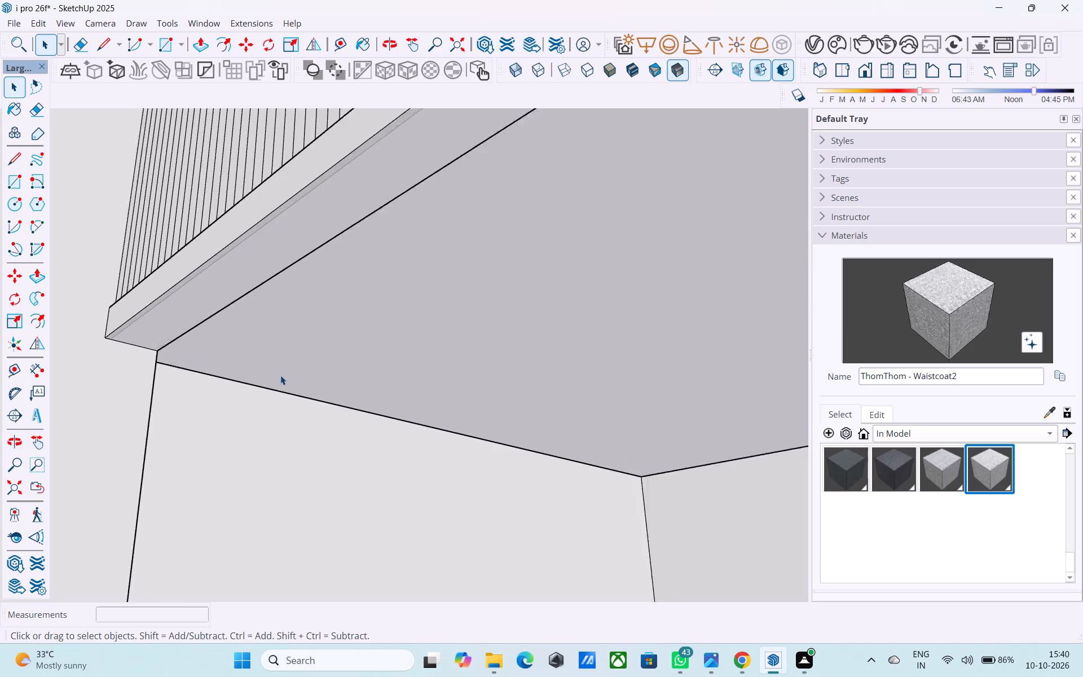
scroll(280, 375, up, 1)
scroll(279, 377, down, 15)
middle_drag(328, 428, 392, 439)
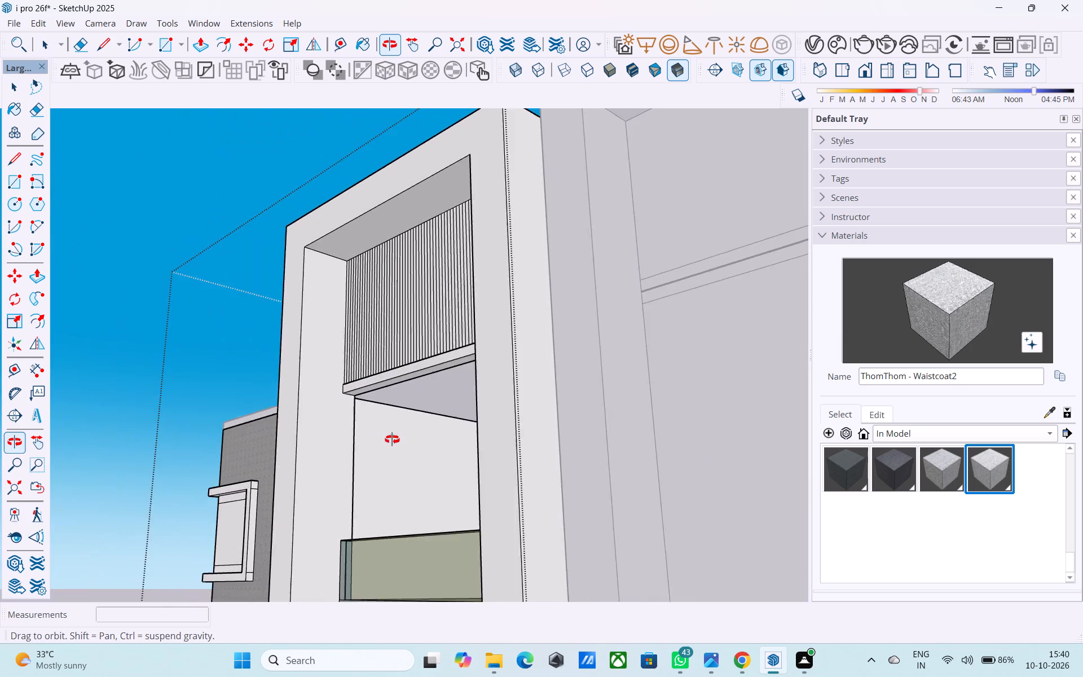
middle_drag(392, 439, 348, 456)
scroll(342, 451, up, 3)
scroll(344, 450, down, 2)
scroll(345, 447, up, 2)
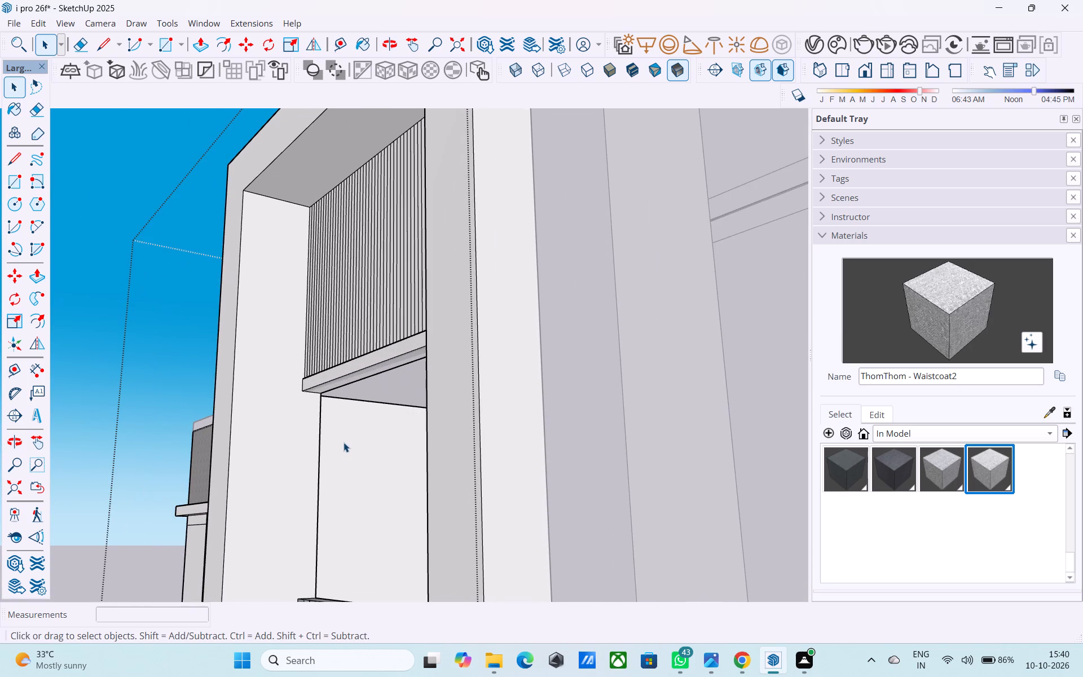
scroll(347, 446, down, 9)
middle_drag(355, 449, 642, 462)
shift+middle_drag(424, 476, 470, 358)
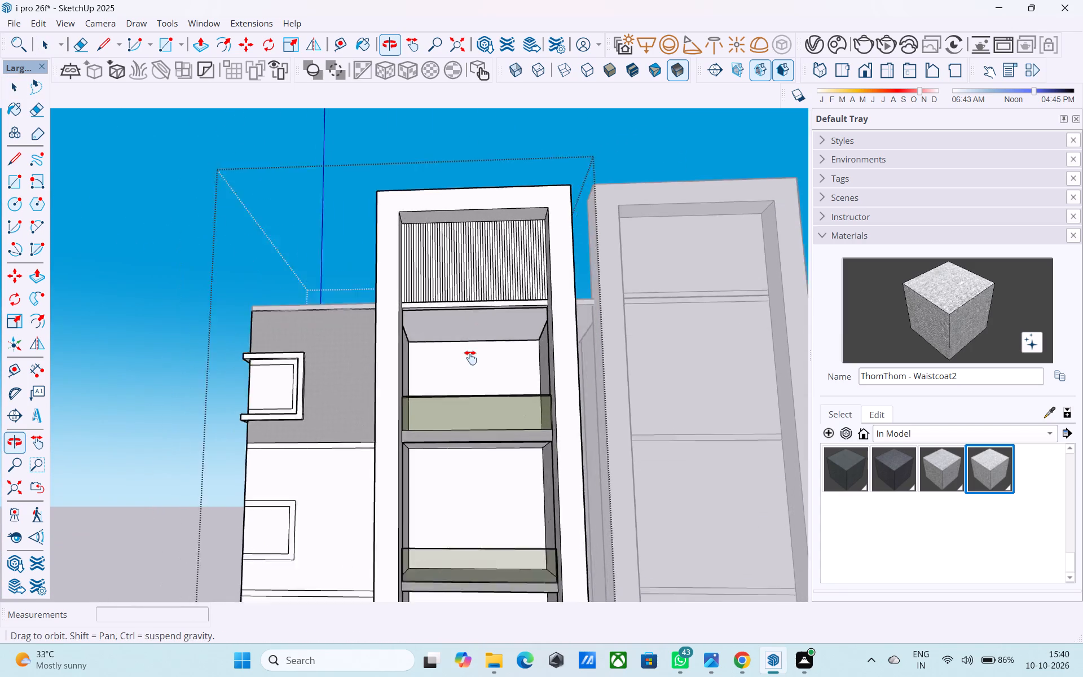
shift+middle_drag(470, 358, 589, 425)
scroll(571, 408, up, 4)
Copy the side wall's vertical front edge in the topmost balcony opening 3.5' inward, and copy that line another 6".
click(555, 389)
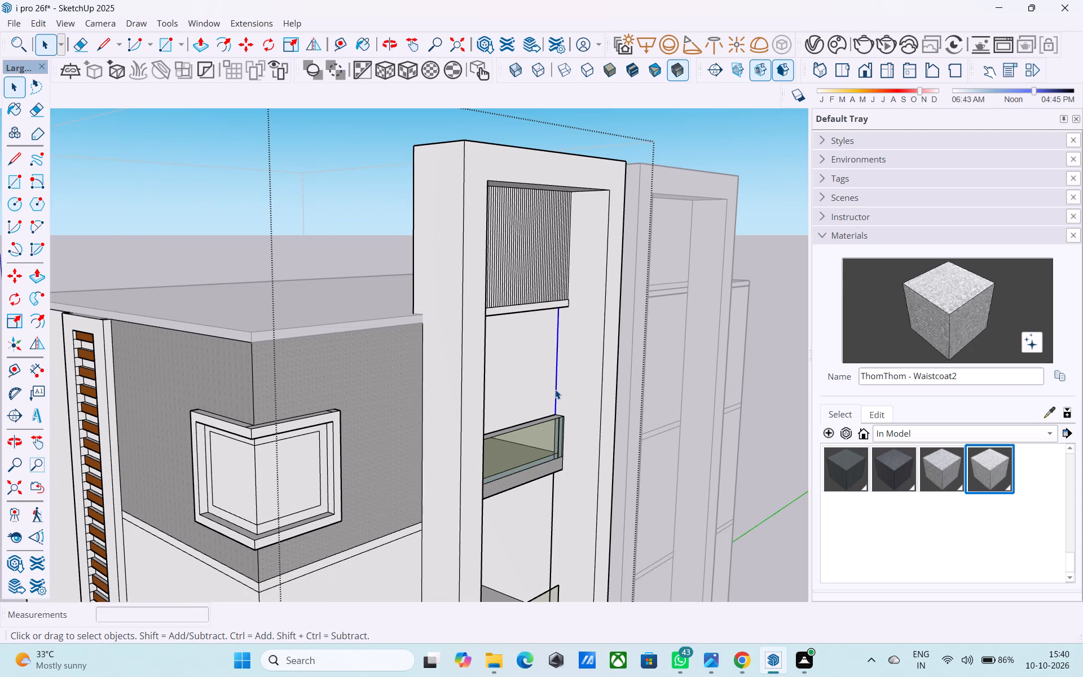
key(m)
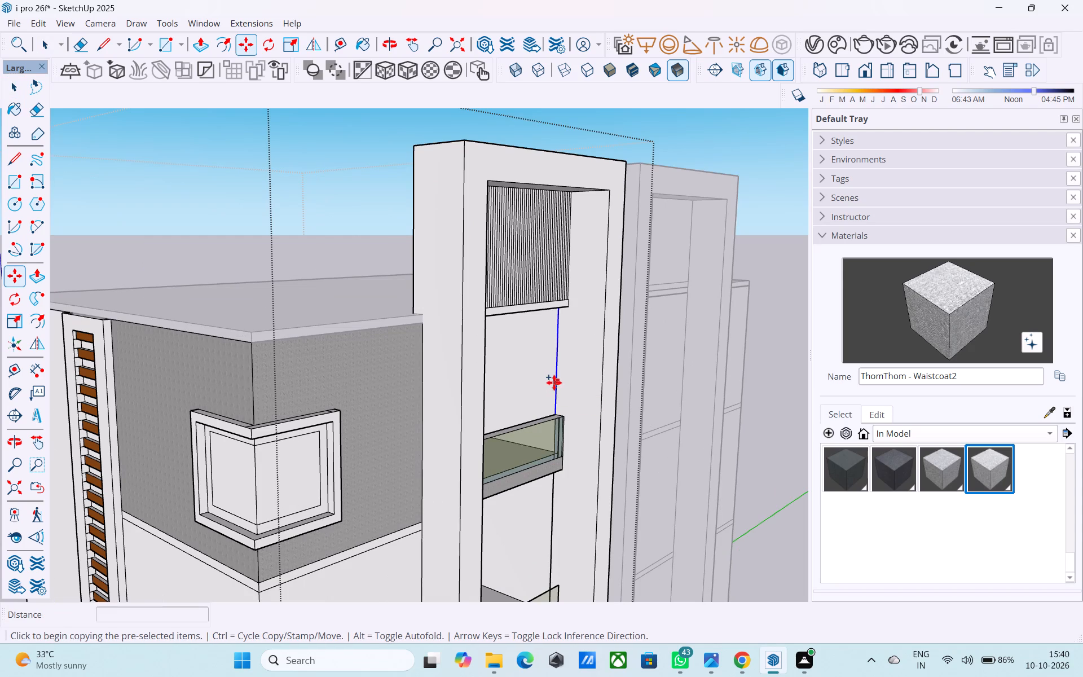
click(554, 383)
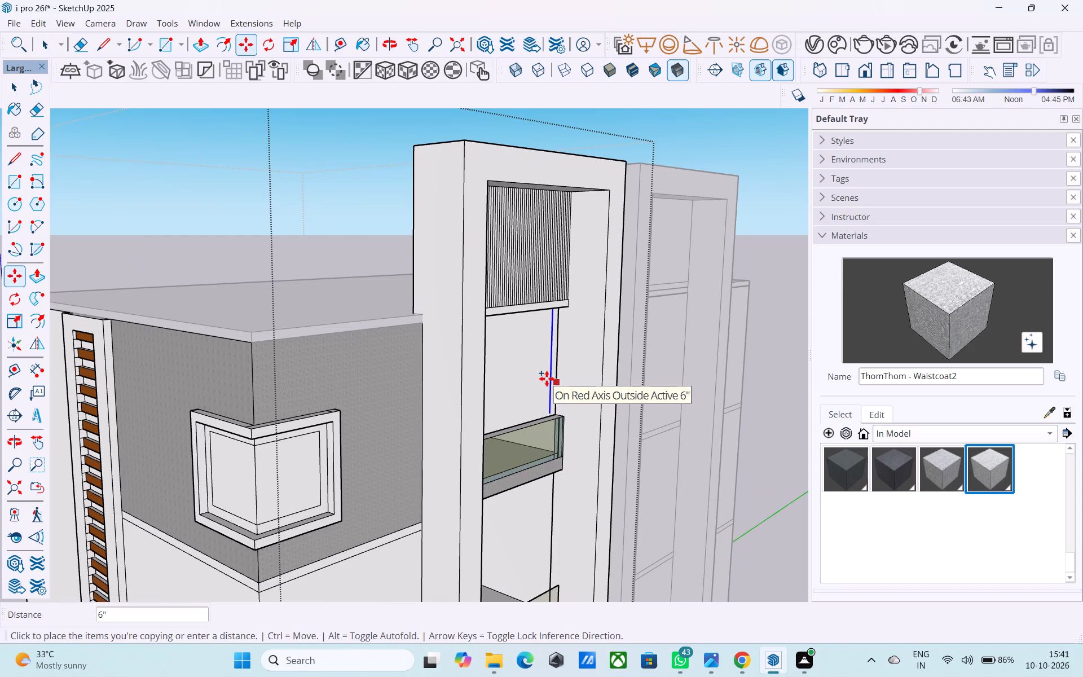
key(3)
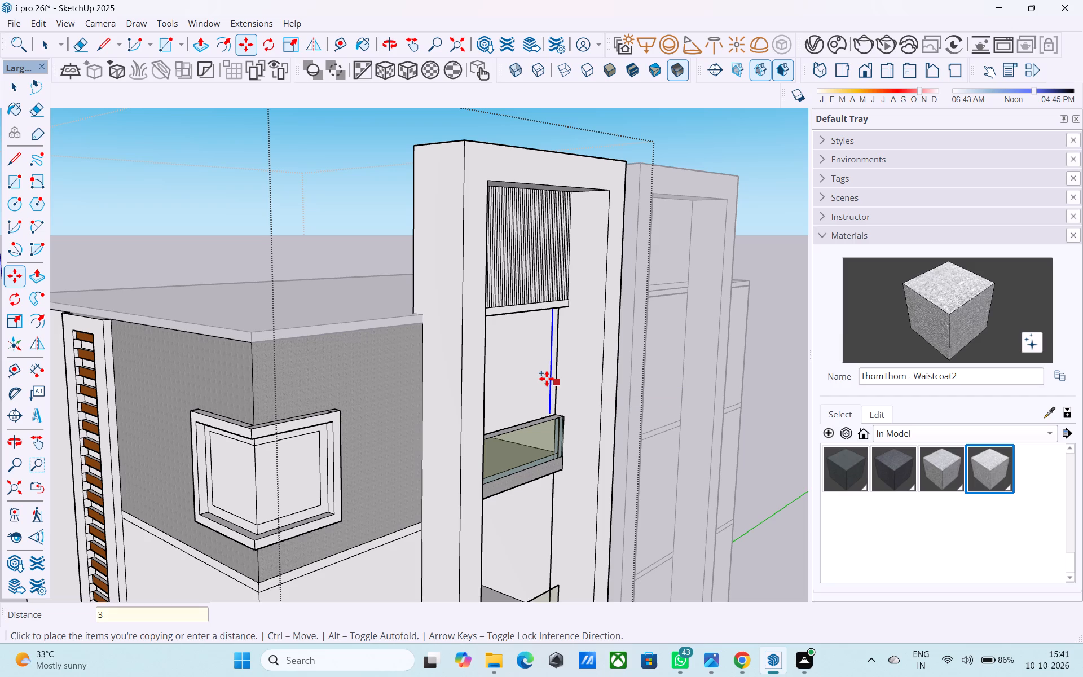
text(.5')
key(Return)
scroll(505, 388, up, 5)
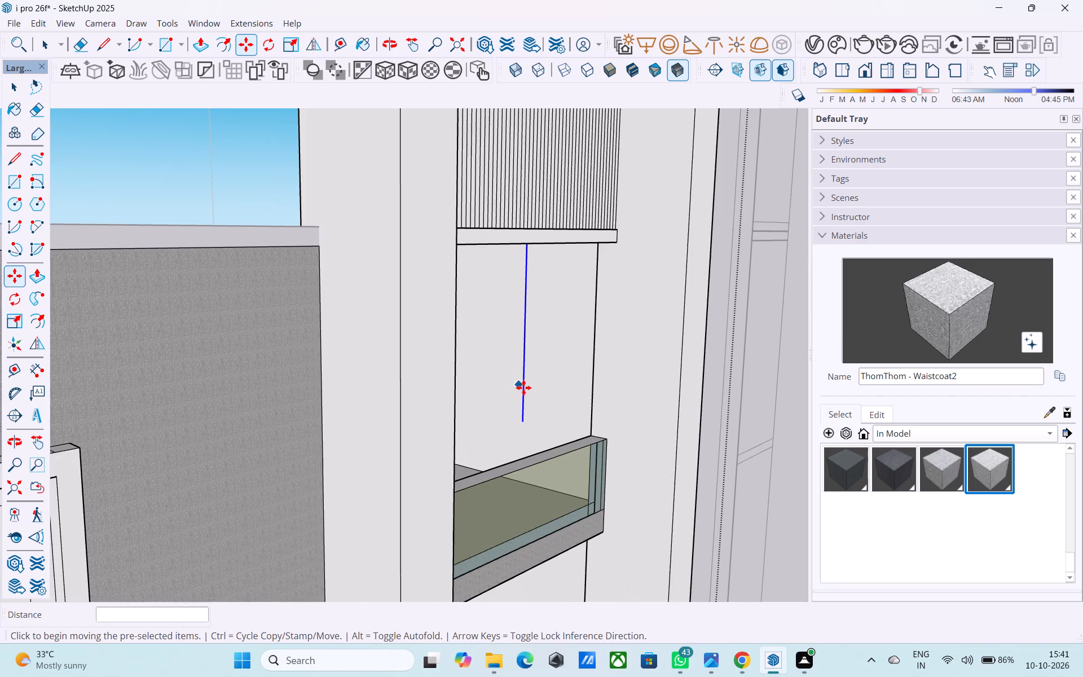
click(525, 397)
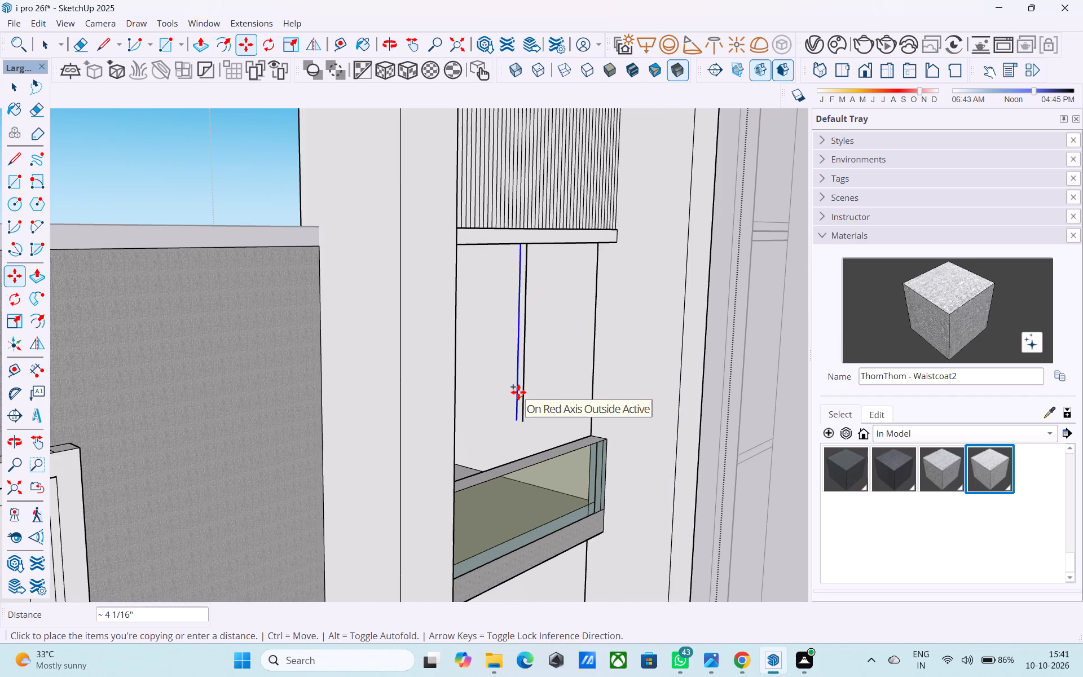
text(6")
key(Return)
scroll(518, 392, down, 5)
Copy the side wall's vertical front edge in the second balcony opening from the top 3.5' inward, and copy that line another 6".
middle_drag(517, 408, 510, 408)
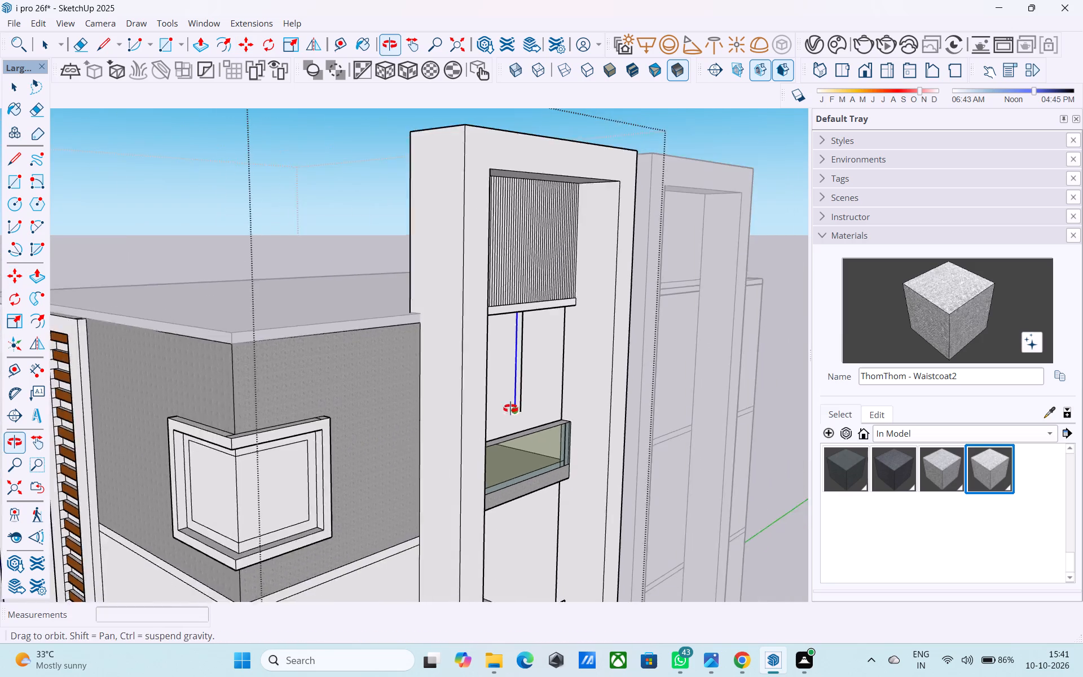
middle_drag(510, 408, 440, 409)
shift+middle_drag(437, 413, 505, 336)
scroll(486, 324, down, 5)
scroll(517, 422, up, 4)
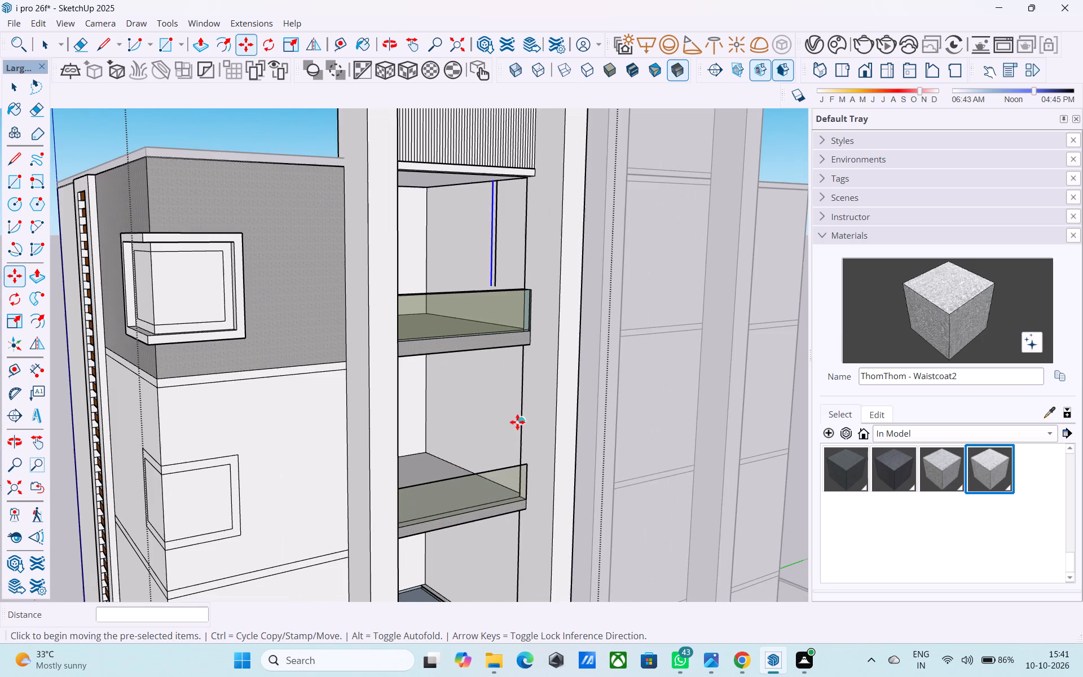
key(space)
click(521, 429)
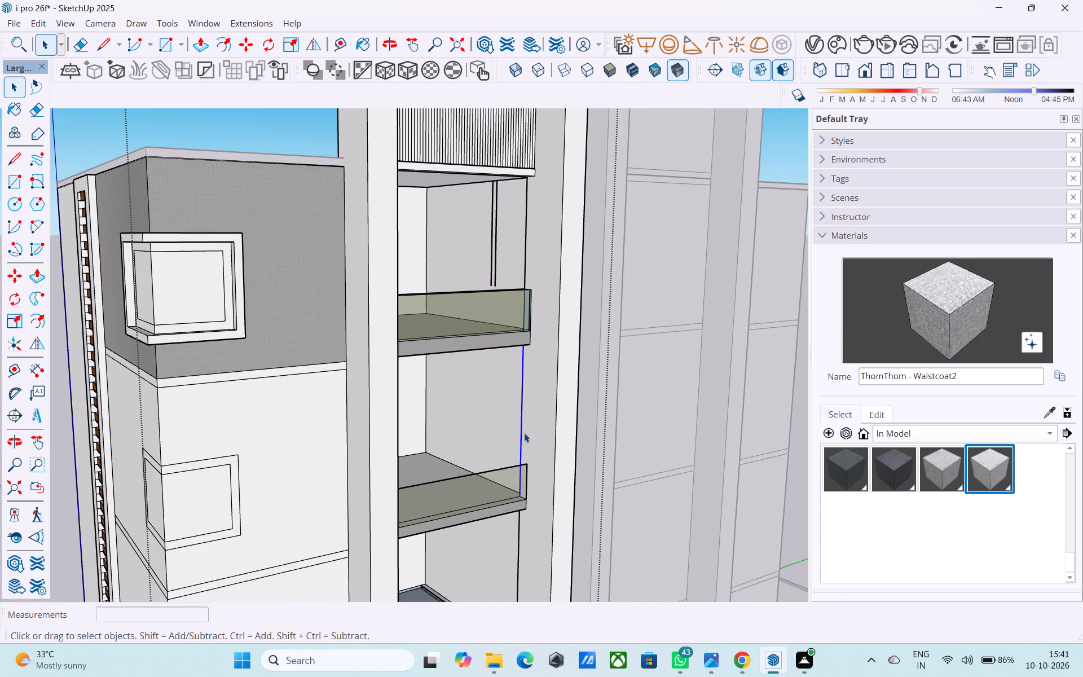
key(m)
click(524, 430)
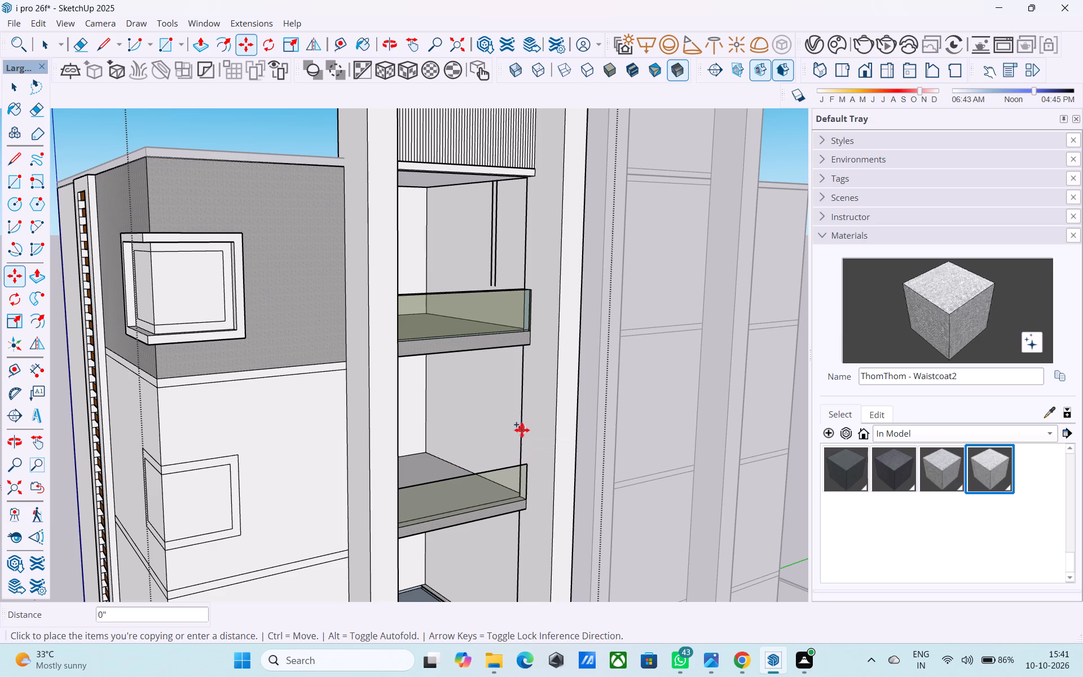
text(3.5')
key(Return)
scroll(486, 399, up, 4)
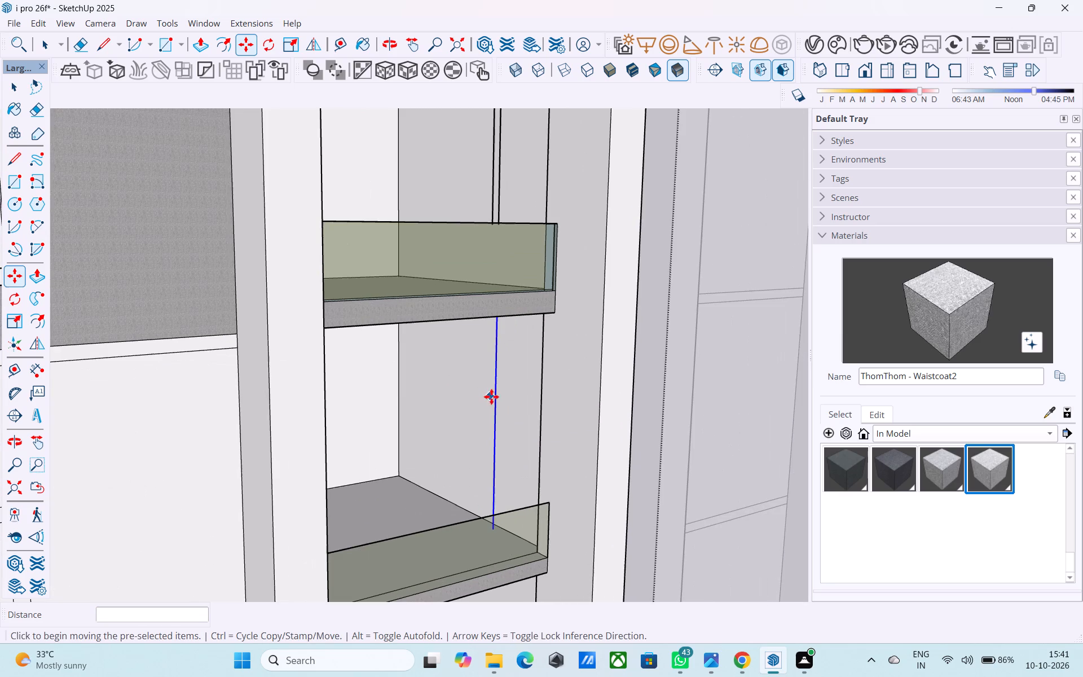
click(496, 398)
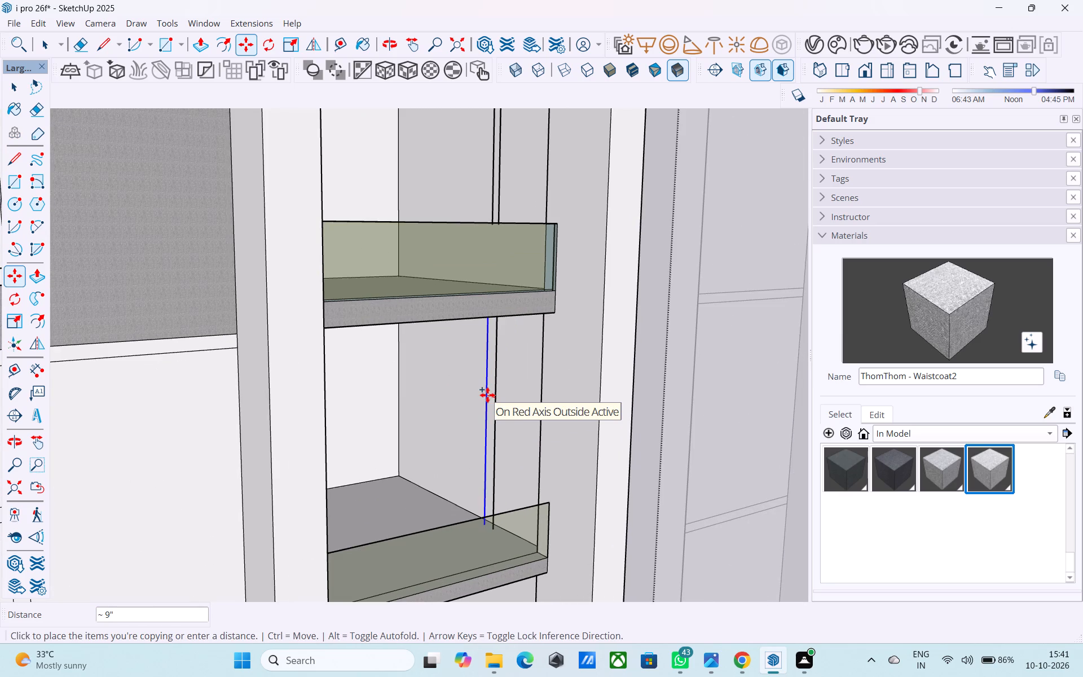
scroll(487, 395, up, 1)
text(6")
key(Return)
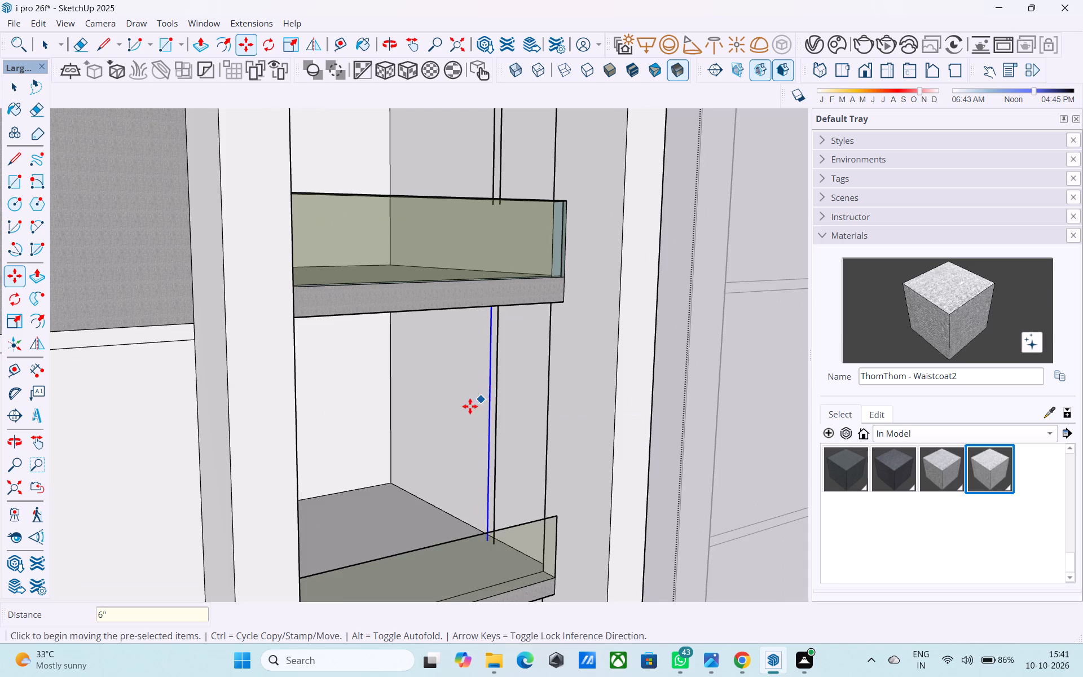
Move the second opening's pair of vertical lines together so their lower ends meet the side wall's floor edge.
scroll(469, 406, down, 6)
middle_drag(477, 462, 443, 538)
scroll(443, 538, up, 16)
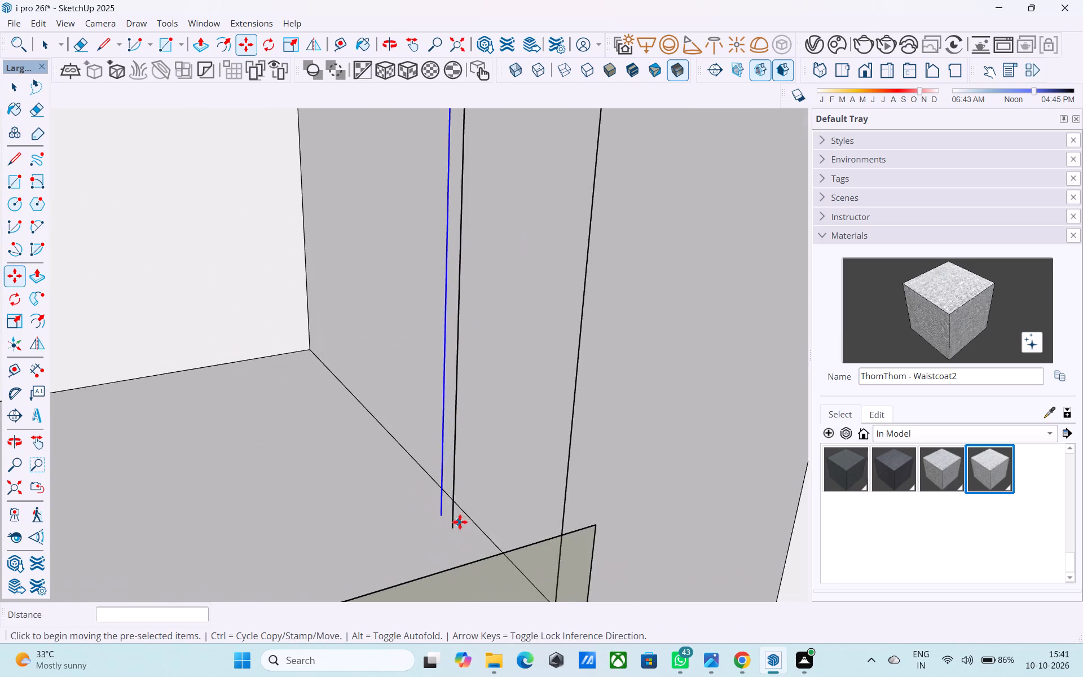
middle_drag(459, 522, 450, 520)
scroll(450, 520, up, 1)
key(space)
click(449, 524)
scroll(445, 509, up, 3)
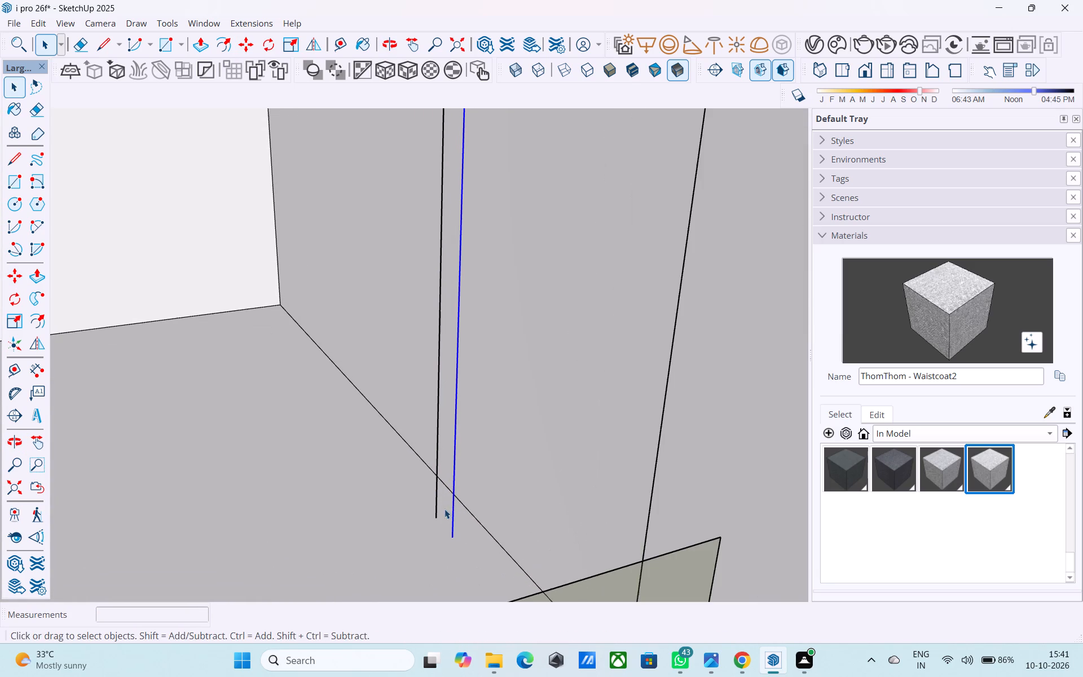
shift+click(436, 496)
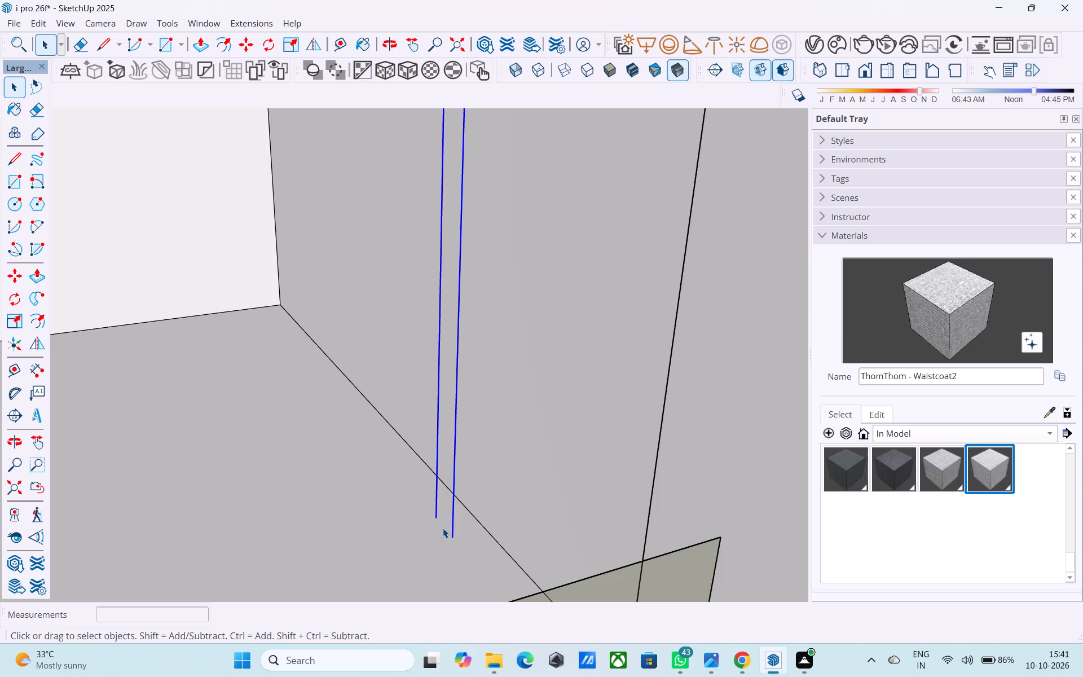
key(m)
click(450, 535)
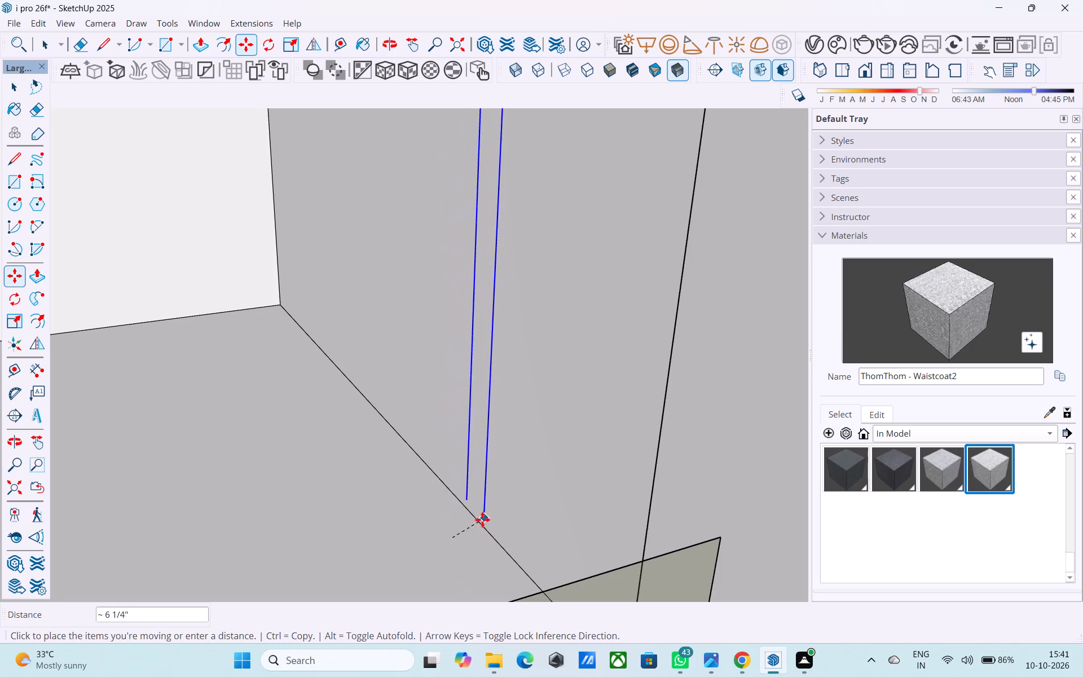
click(481, 521)
Extend both vertical lines in the second opening up to the side wall's ceiling edge with short line segments.
scroll(425, 479, down, 6)
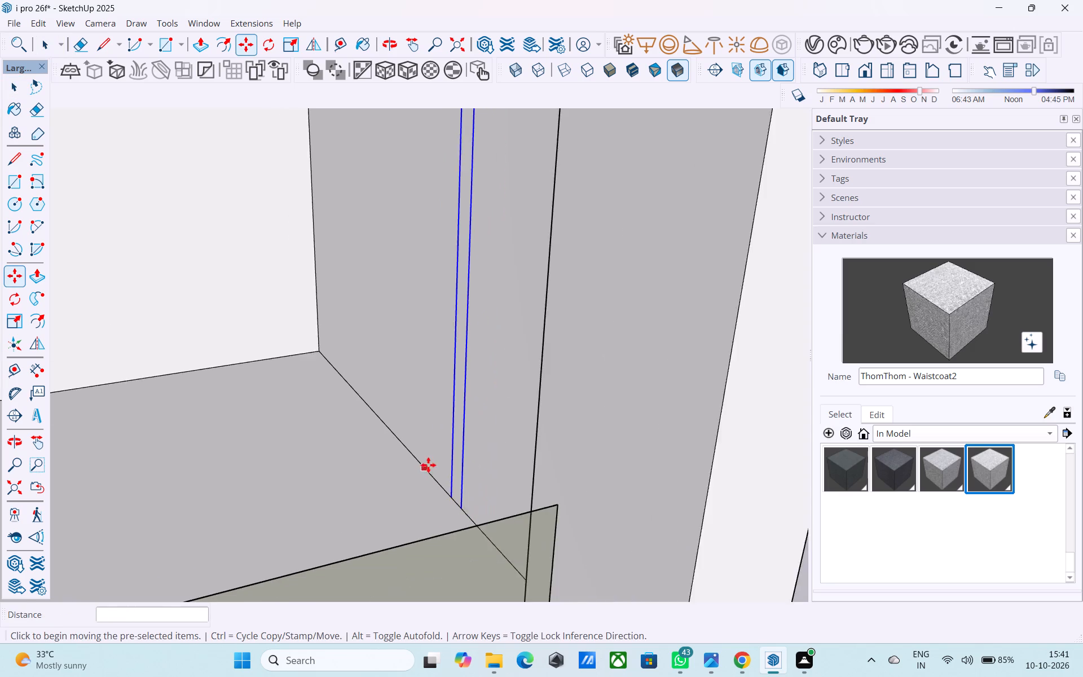
scroll(428, 465, down, 8)
middle_drag(461, 515, 463, 546)
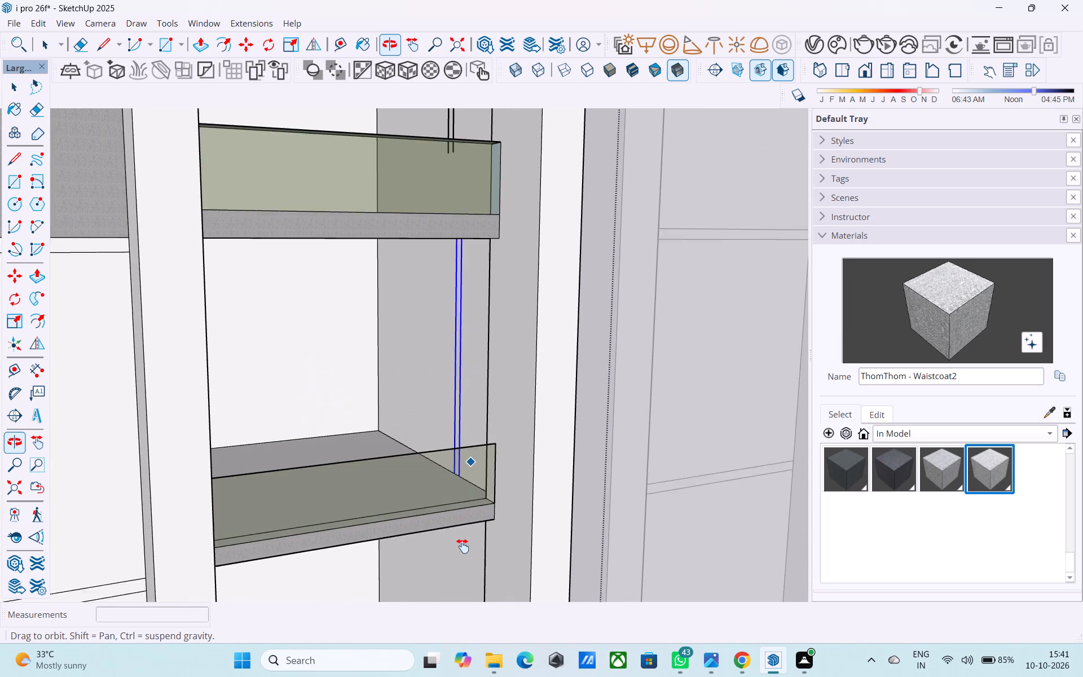
middle_drag(463, 546, 462, 548)
scroll(456, 504, up, 4)
scroll(459, 500, down, 1)
shift+middle_drag(456, 515, 483, 513)
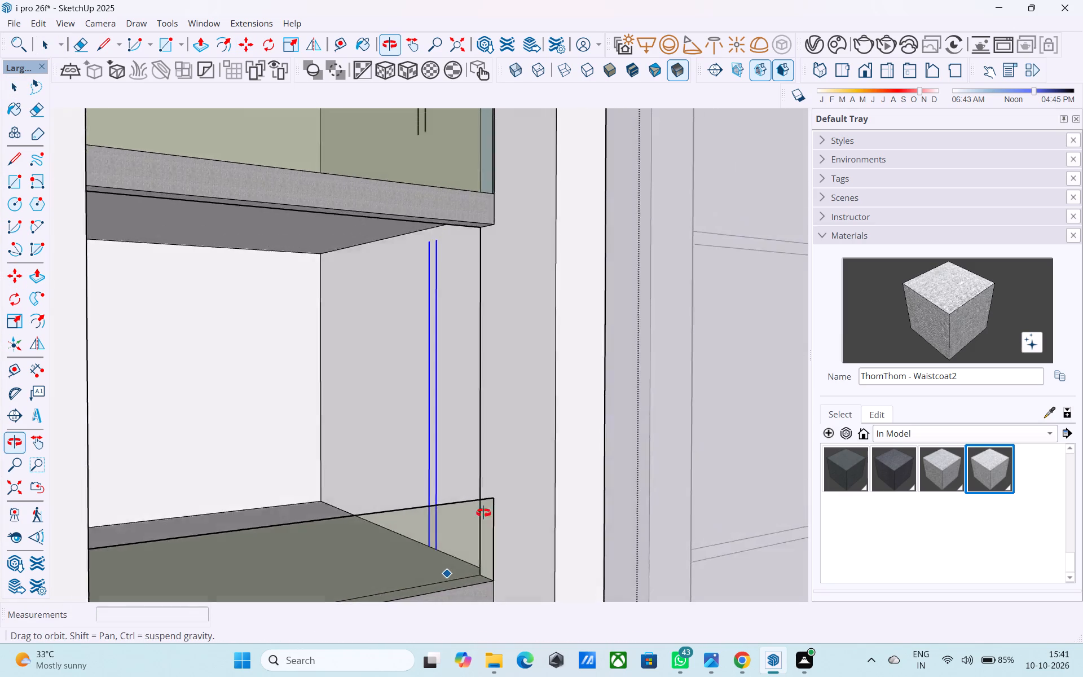
shift+middle_drag(483, 513, 484, 472)
scroll(413, 326, up, 5)
key(l)
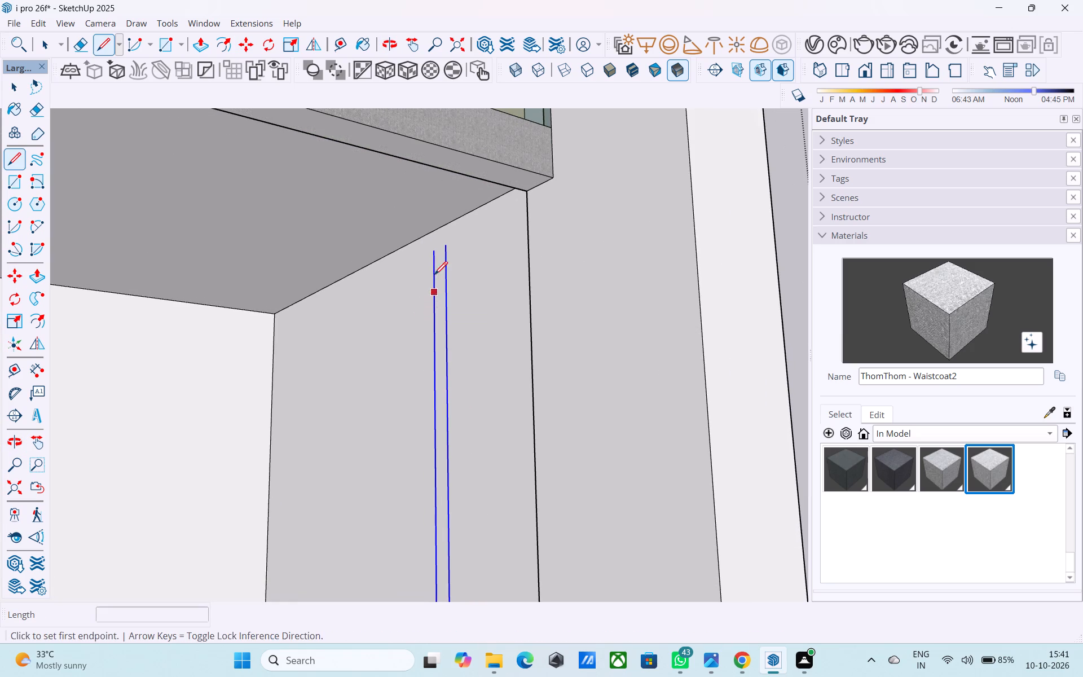
click(446, 248)
click(447, 228)
click(437, 249)
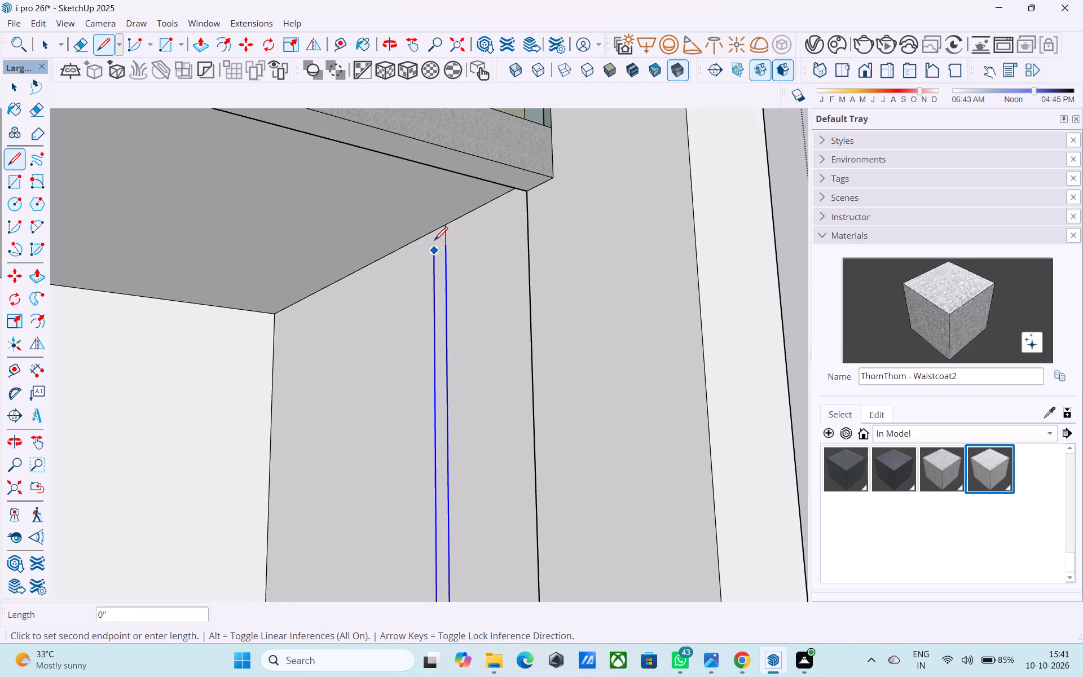
click(430, 229)
Draw a vertical line 25' 9" long down from the second opening's front vertical line to the lowest opening's floor edge.
scroll(421, 259, down, 13)
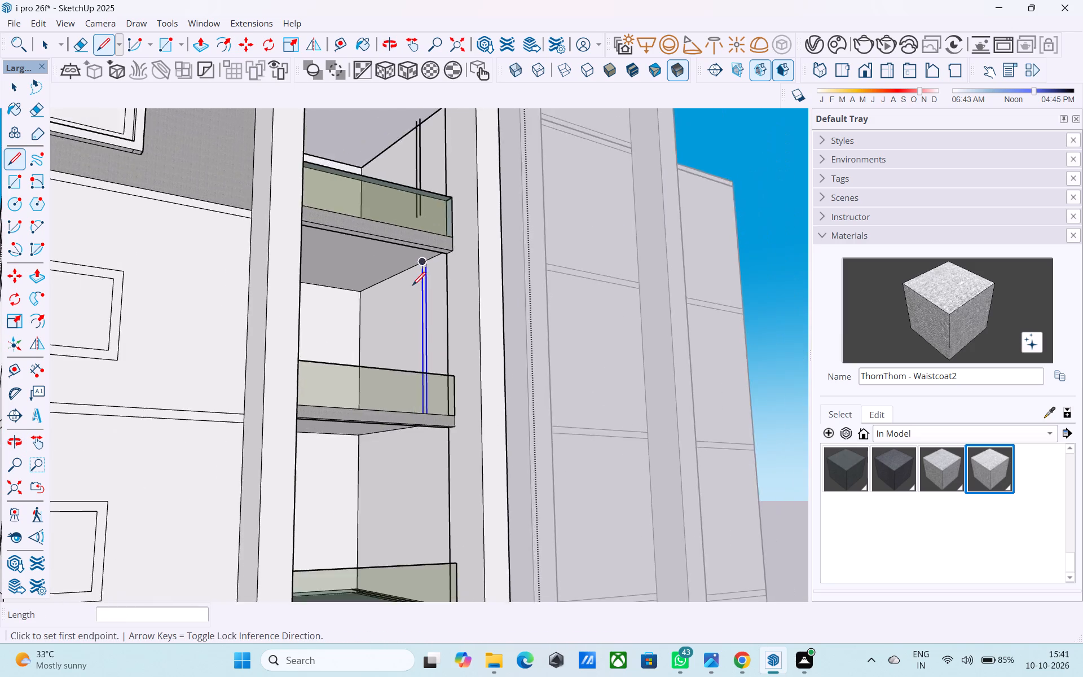
scroll(412, 287, down, 2)
middle_drag(412, 293, 404, 327)
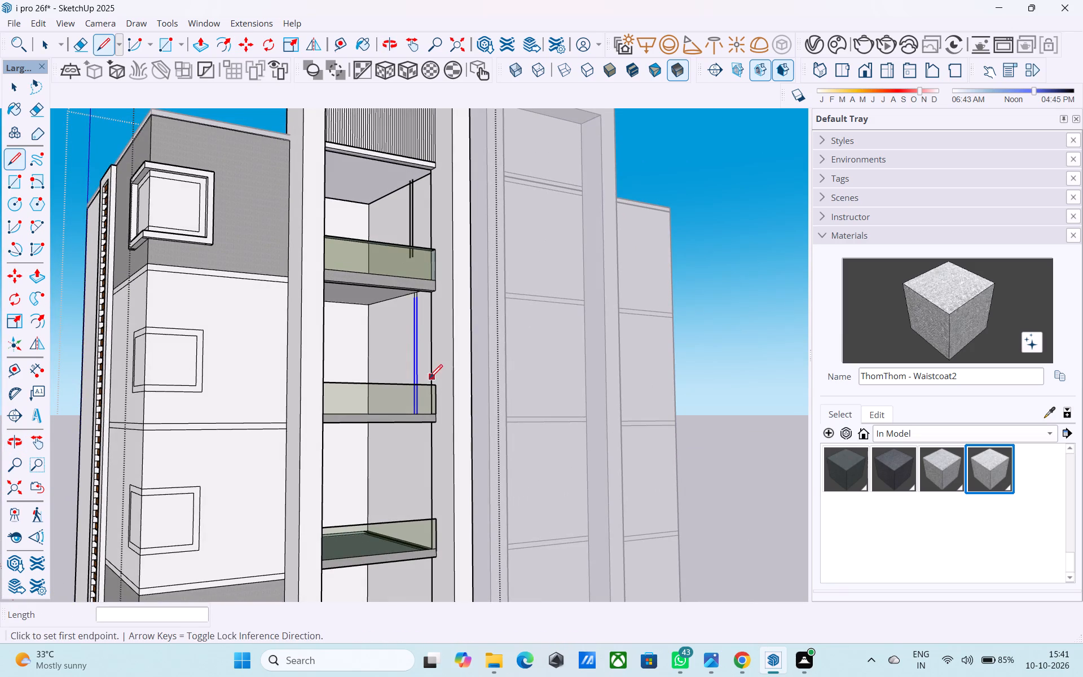
middle_drag(419, 424, 436, 455)
scroll(436, 455, up, 7)
key(l)
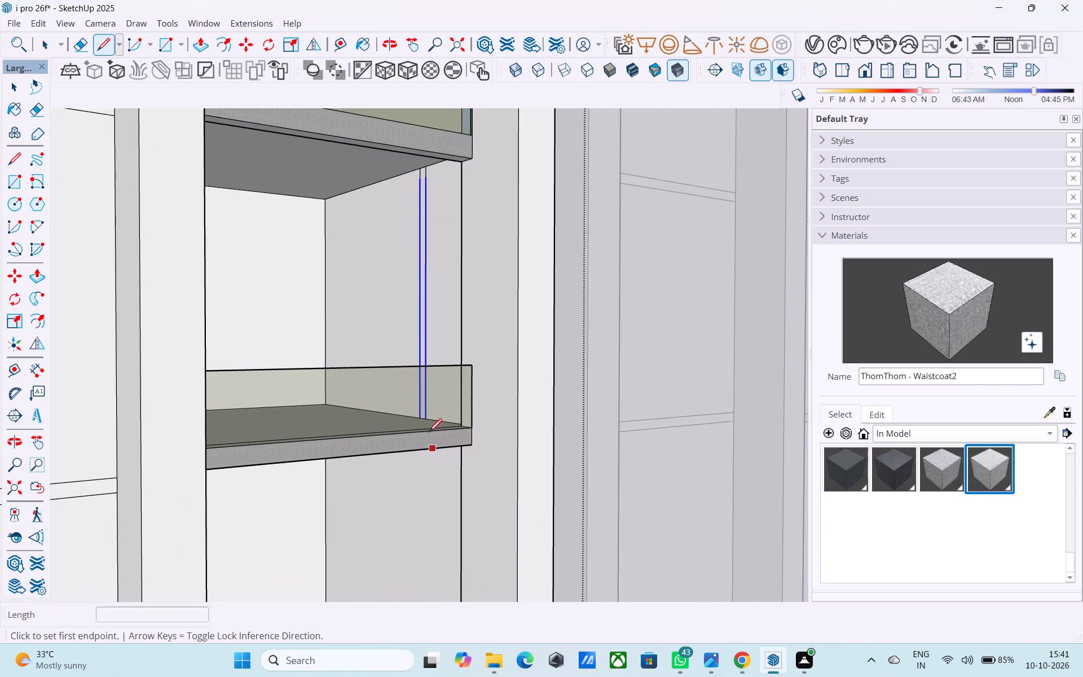
middle_drag(429, 385, 449, 496)
click(454, 581)
middle_drag(452, 569, 384, 375)
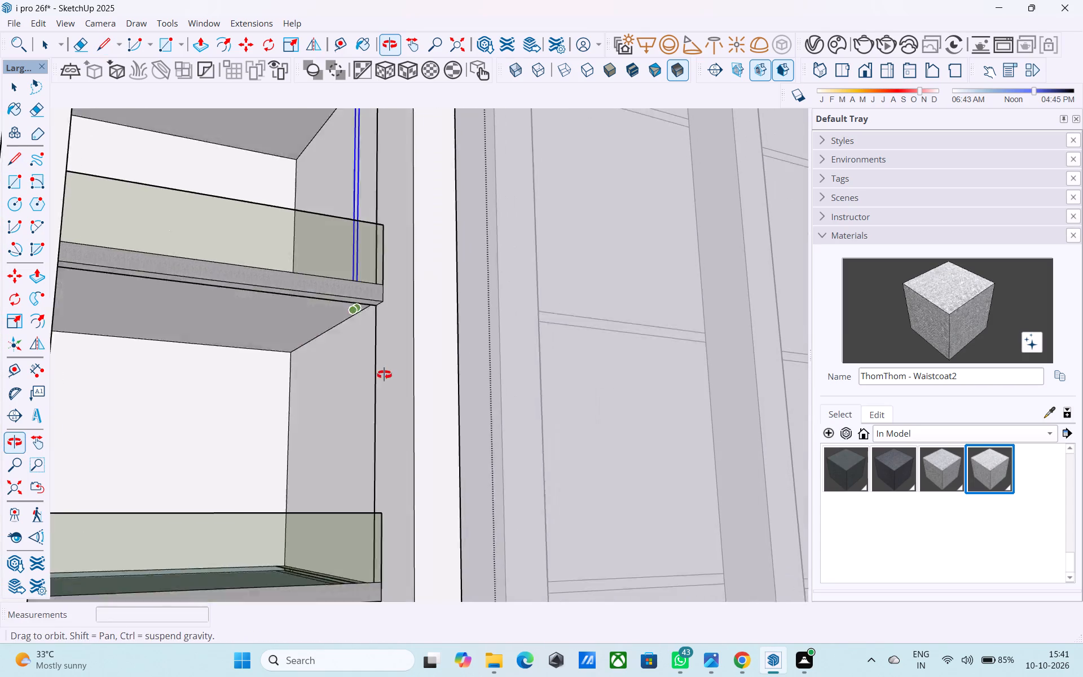
middle_drag(384, 375, 384, 373)
scroll(343, 488, down, 9)
middle_drag(354, 500, 363, 469)
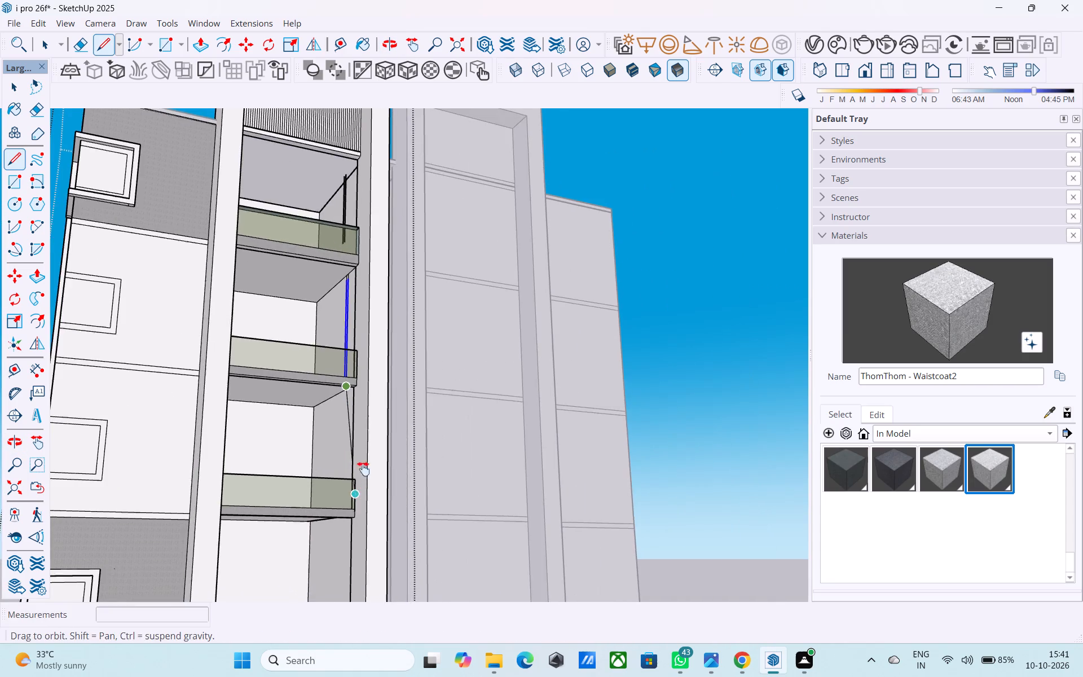
middle_drag(363, 469, 380, 271)
middle_drag(358, 349, 375, 429)
scroll(381, 462, up, 5)
middle_drag(387, 495, 393, 591)
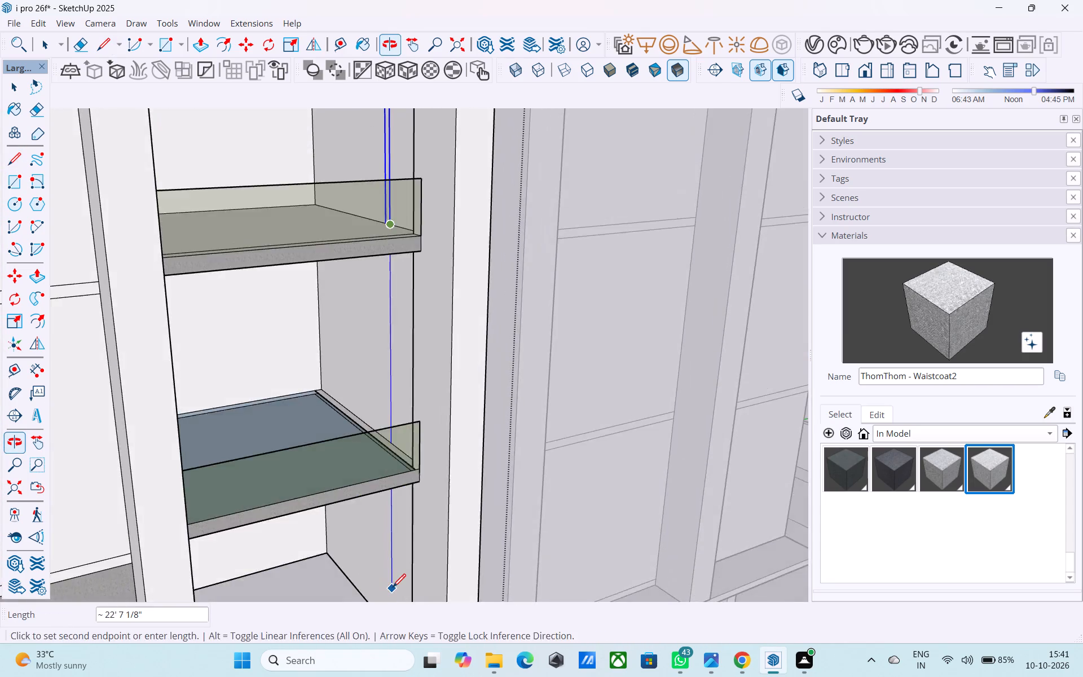
scroll(393, 588, up, 4)
shift+middle_drag(393, 585, 428, 417)
shift+middle_drag(439, 470, 466, 412)
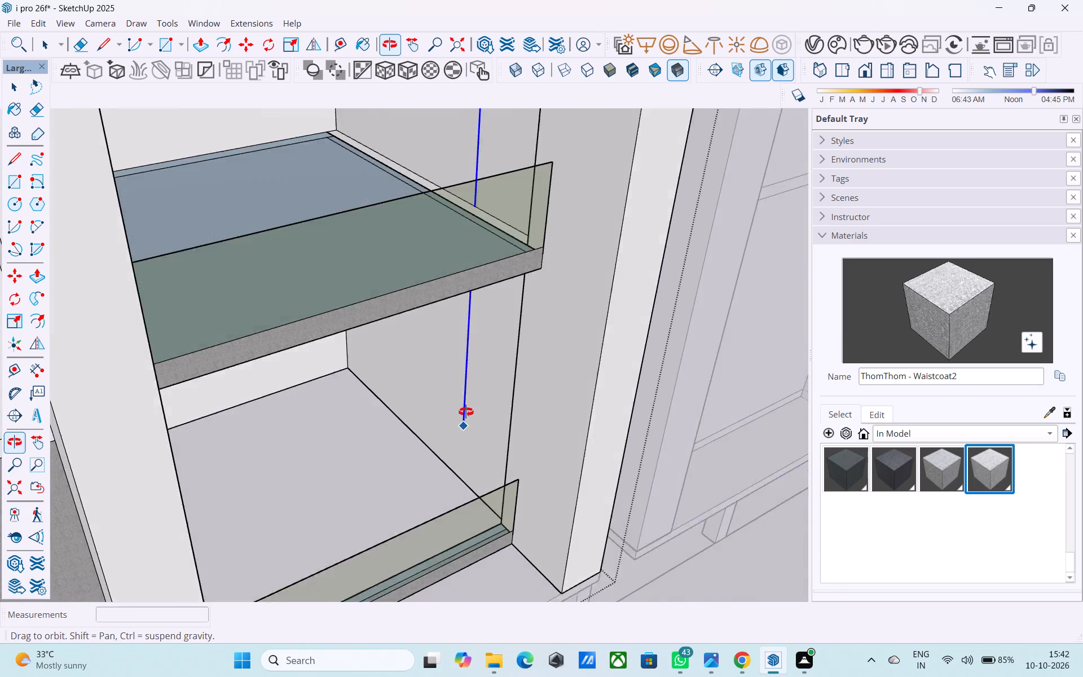
shift+middle_drag(466, 412, 466, 416)
scroll(486, 506, up, 3)
click(458, 485)
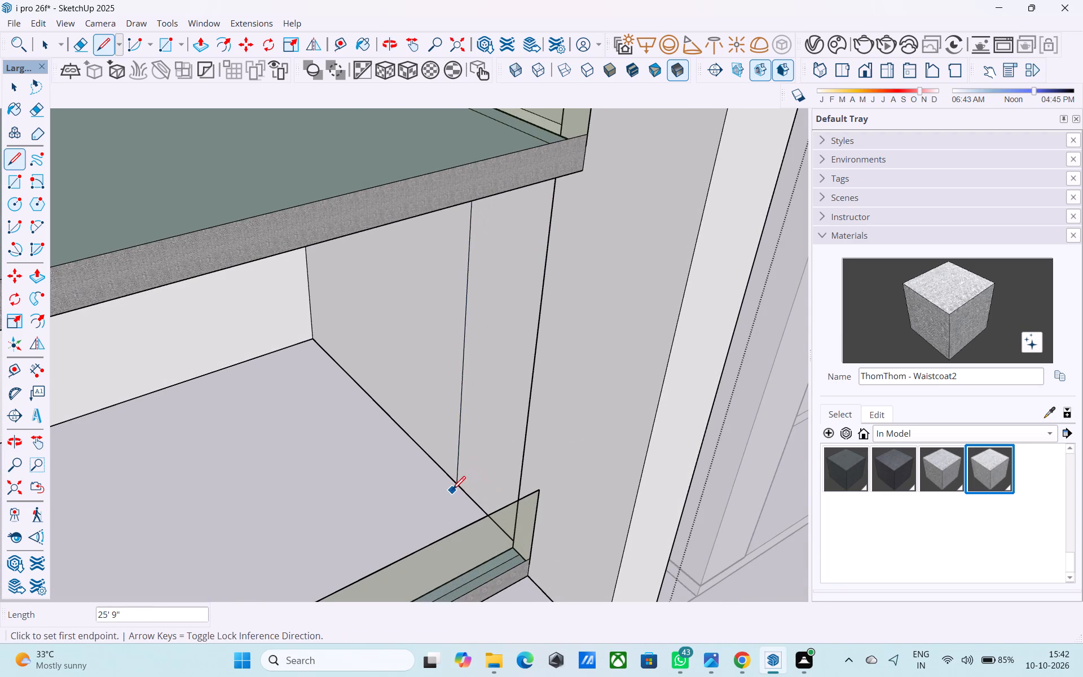
Draw a rectangle over the third balcony opening's floor, from its rear corner to the diagonally opposite front corner.
scroll(452, 492, down, 4)
middle_drag(446, 494, 399, 486)
scroll(403, 487, down, 2)
shift+middle_drag(404, 487, 467, 483)
key(space)
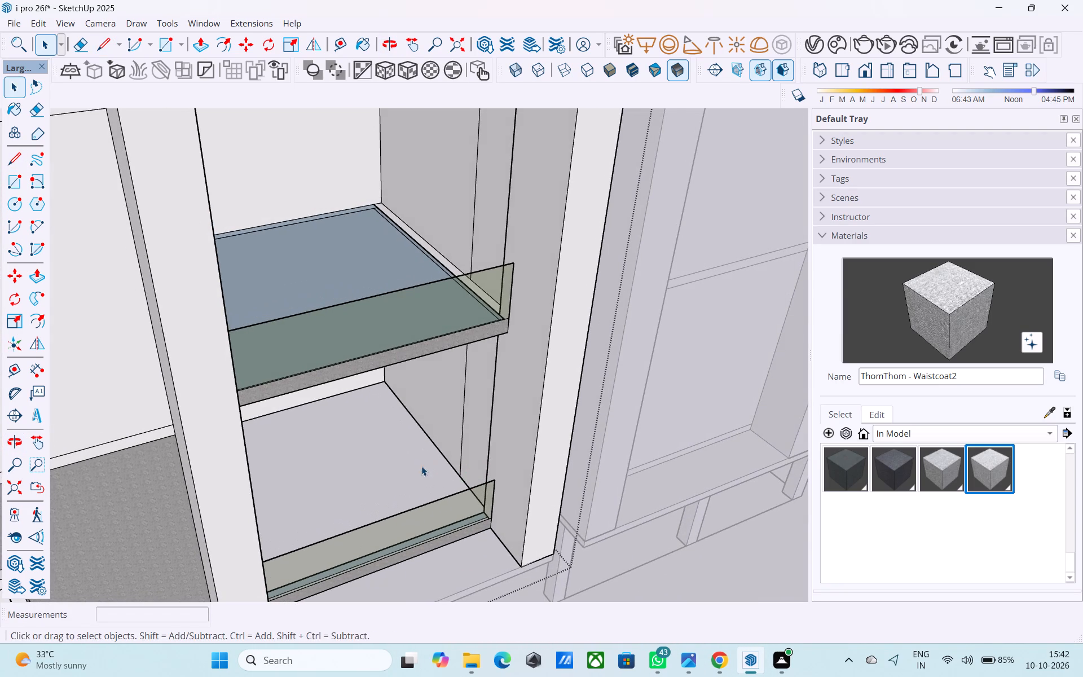
shift+middle_drag(399, 465, 421, 467)
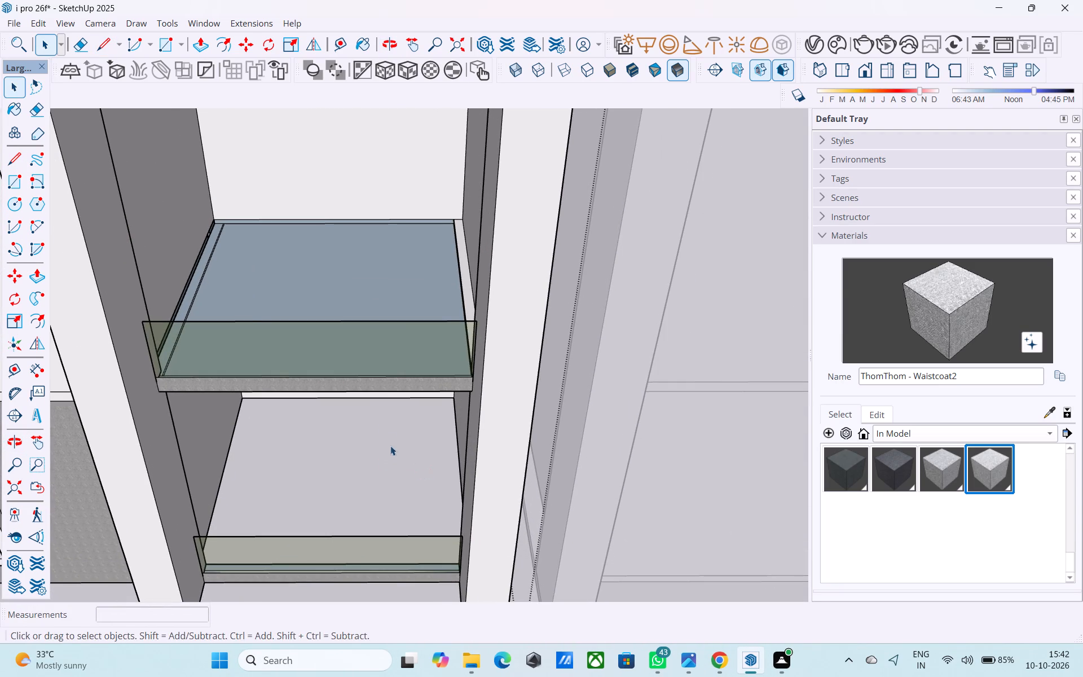
key(r)
scroll(234, 300, up, 6)
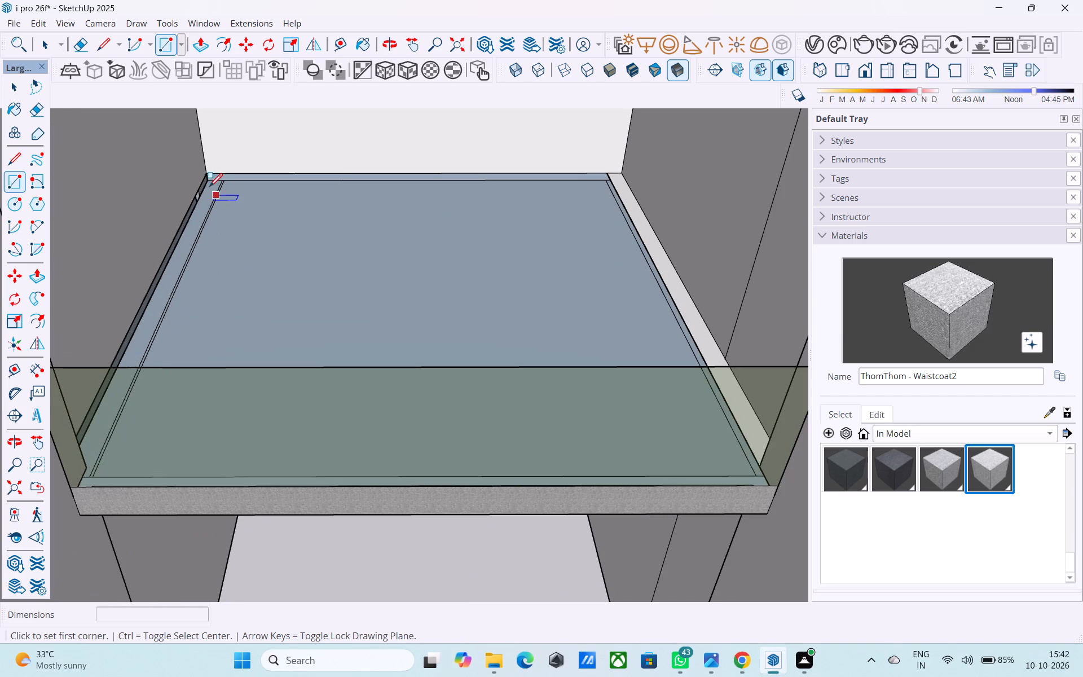
click(205, 176)
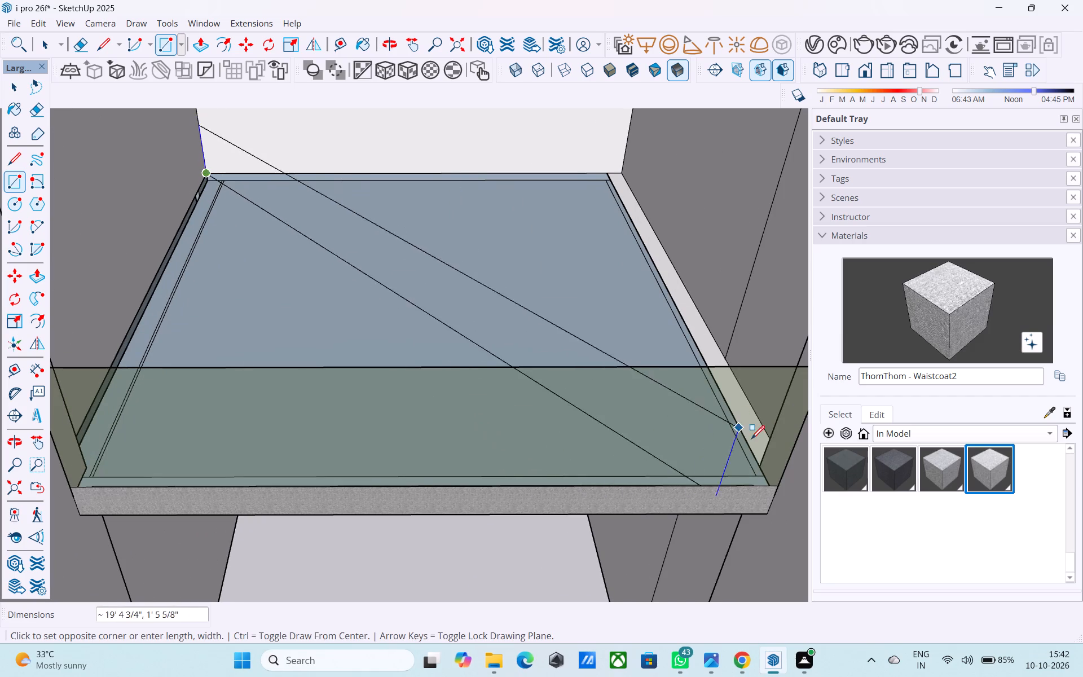
middle_drag(716, 362, 749, 524)
scroll(746, 463, up, 4)
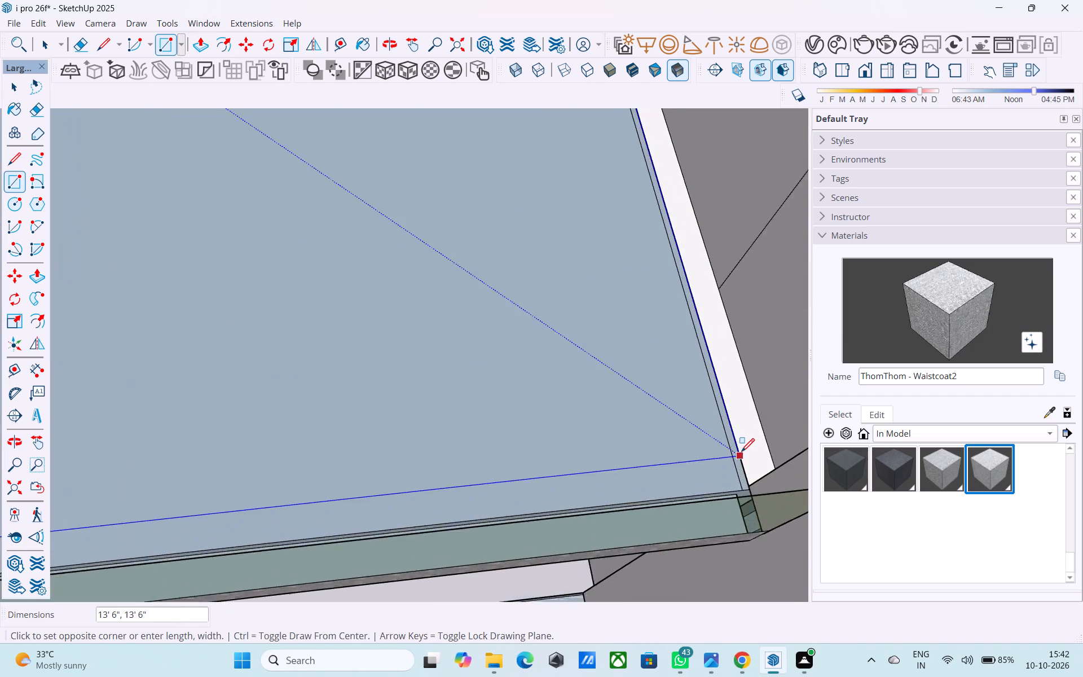
scroll(741, 453, up, 1)
middle_drag(755, 491, 782, 540)
click(781, 521)
Erase the edge separating the third opening's new floor face from the narrow strip beside the side wall.
middle_drag(737, 494, 637, 391)
middle_drag(645, 409, 699, 517)
key(e)
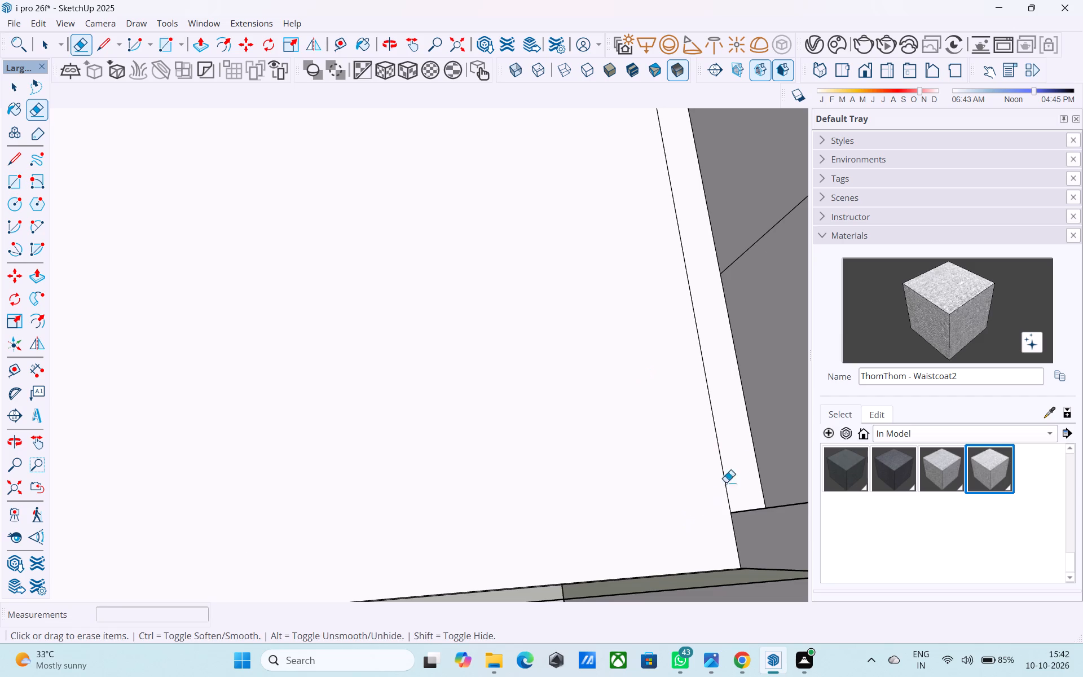
drag(740, 465, 719, 471)
Erase the misaligned pair of vertical lines on the side wall in the topmost balcony opening.
middle_drag(694, 493, 615, 367)
scroll(615, 355, down, 10)
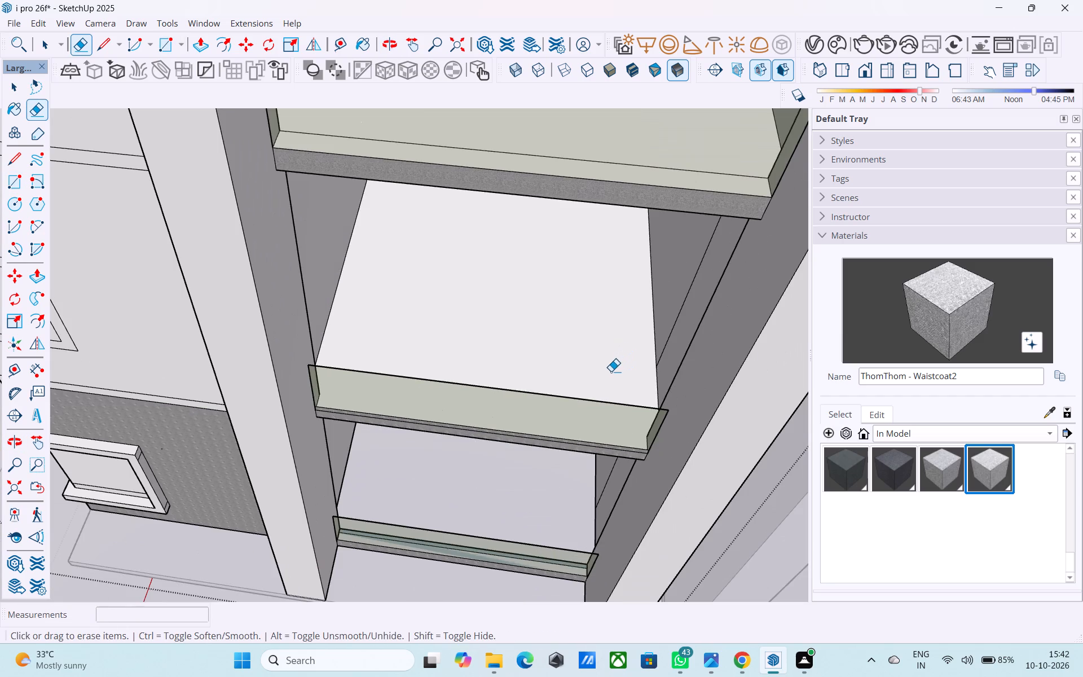
shift+middle_drag(606, 375, 585, 342)
scroll(566, 359, down, 4)
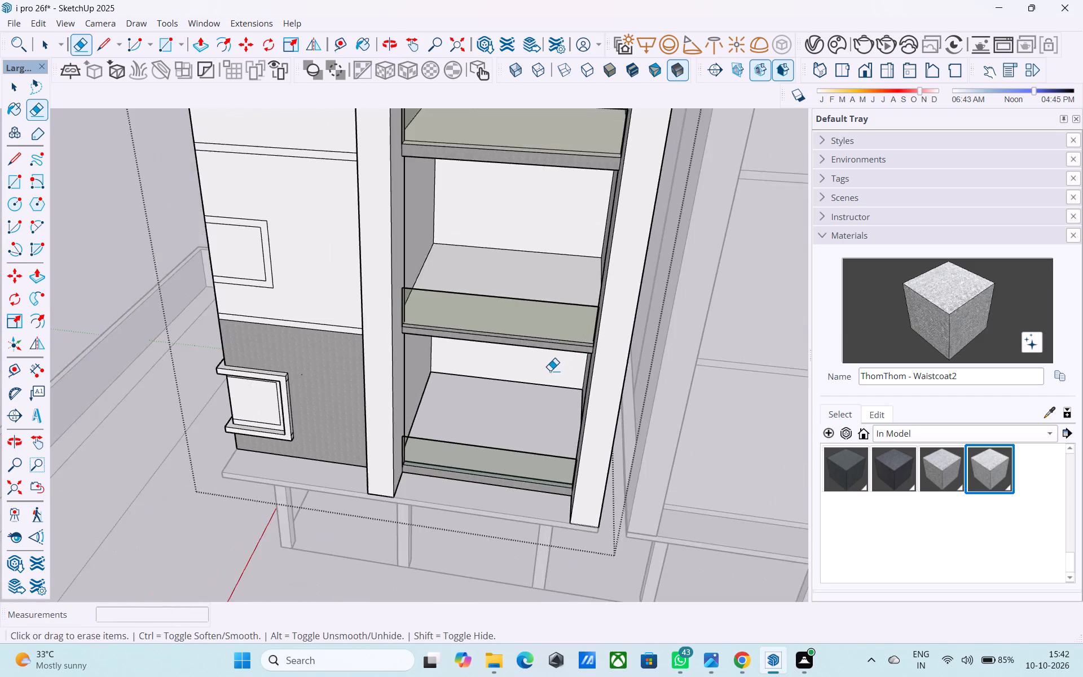
shift+middle_drag(549, 371, 588, 412)
shift+middle_drag(514, 430, 484, 475)
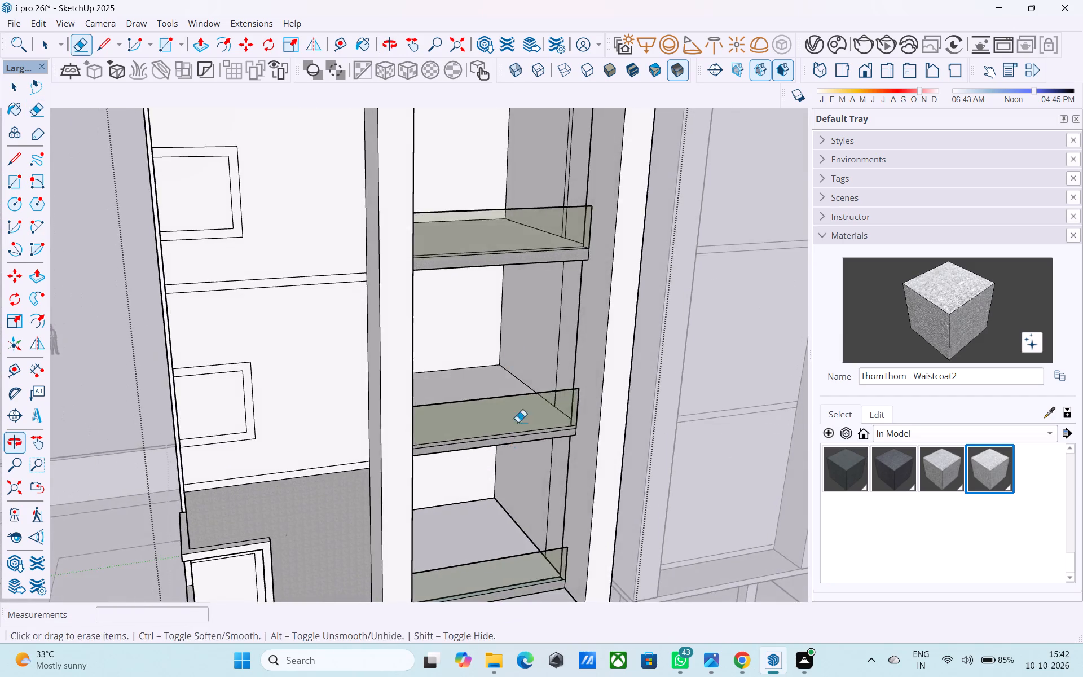
shift+middle_drag(513, 363, 429, 551)
middle_drag(451, 386, 433, 480)
scroll(440, 282, up, 8)
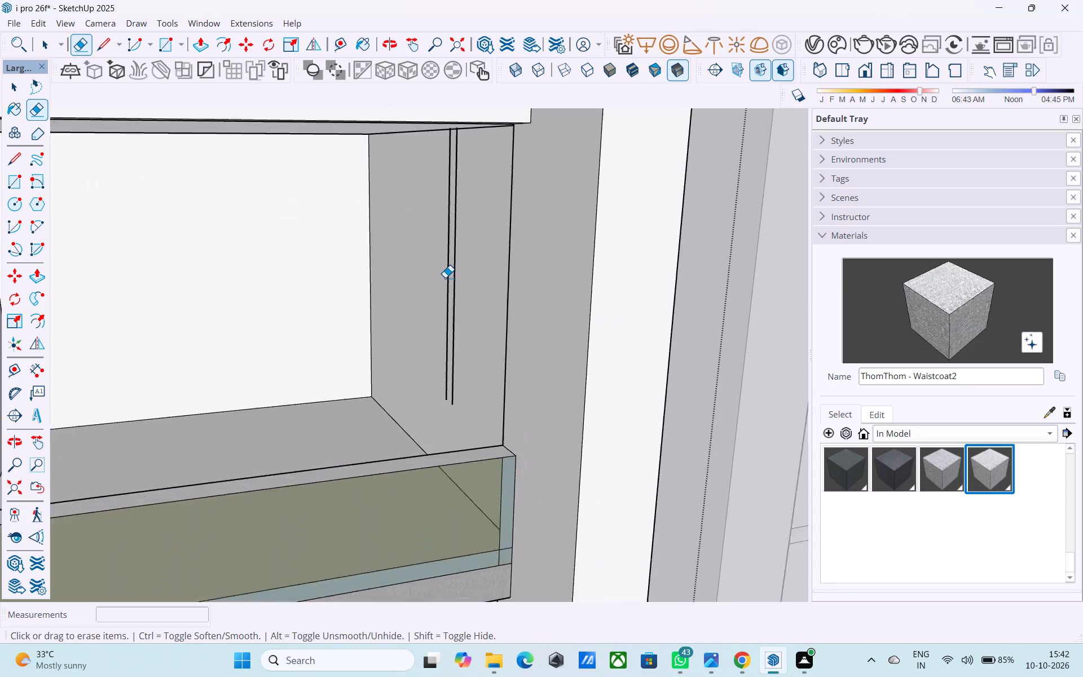
middle_drag(457, 257, 464, 184)
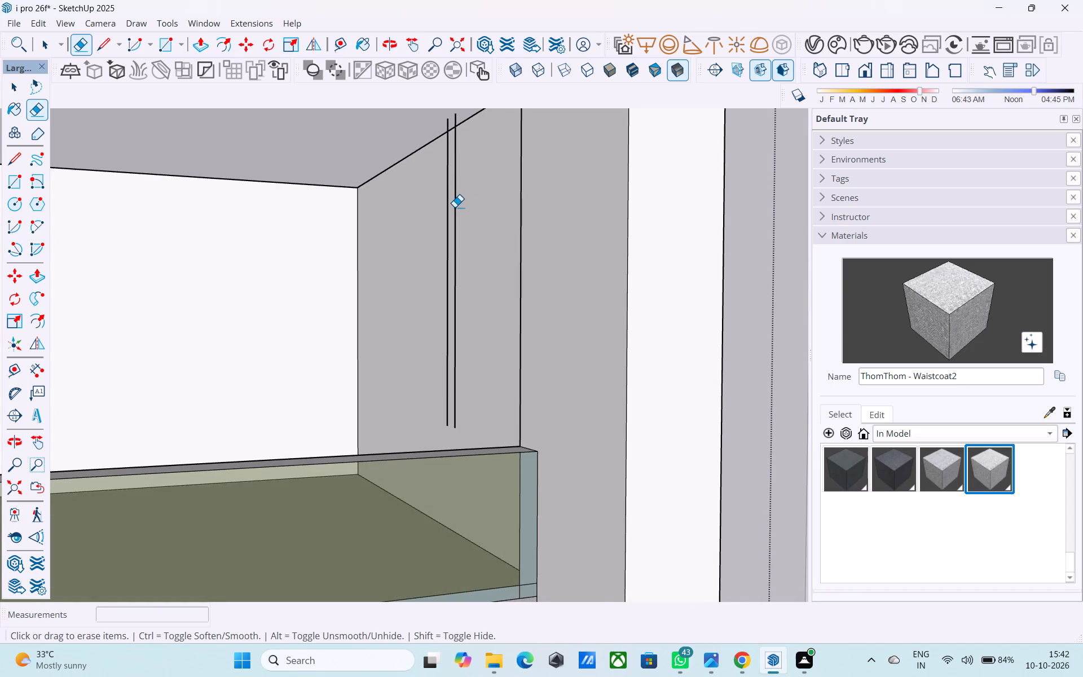
key(e)
drag(459, 211, 438, 216)
Draw an 11' 6" vertical line from the top of the second opening's rear line to the topmost opening's ceiling edge.
scroll(437, 214, down, 10)
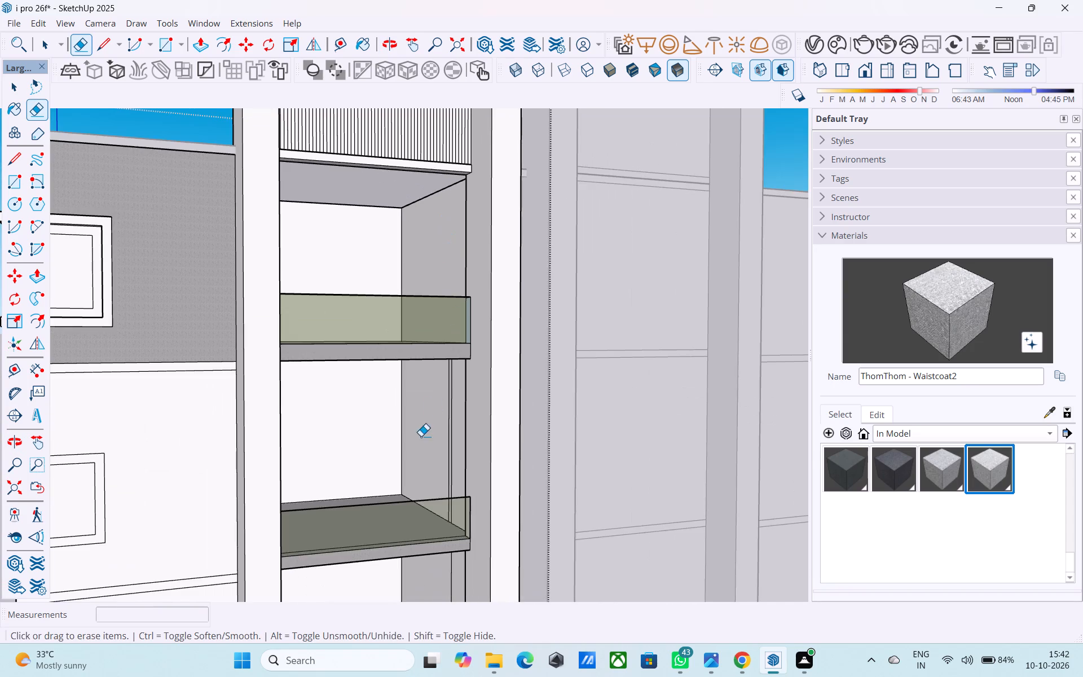
middle_drag(420, 432, 455, 412)
scroll(470, 359, up, 8)
key(space)
middle_drag(486, 338, 503, 315)
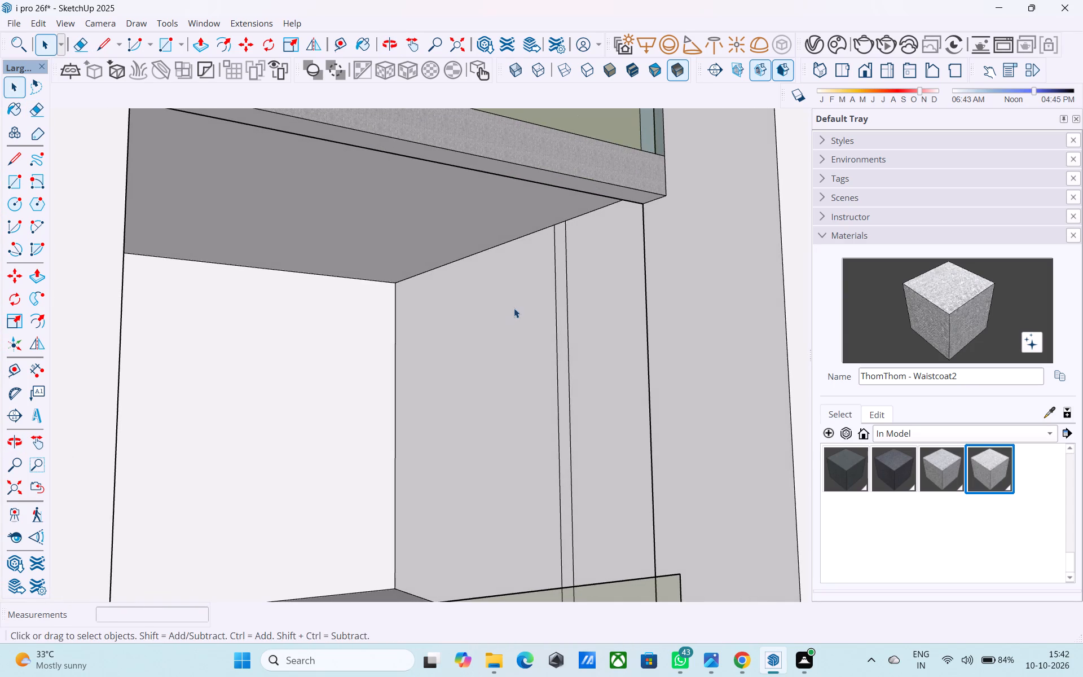
key(l)
click(556, 221)
middle_drag(543, 262, 514, 370)
scroll(514, 381, down, 4)
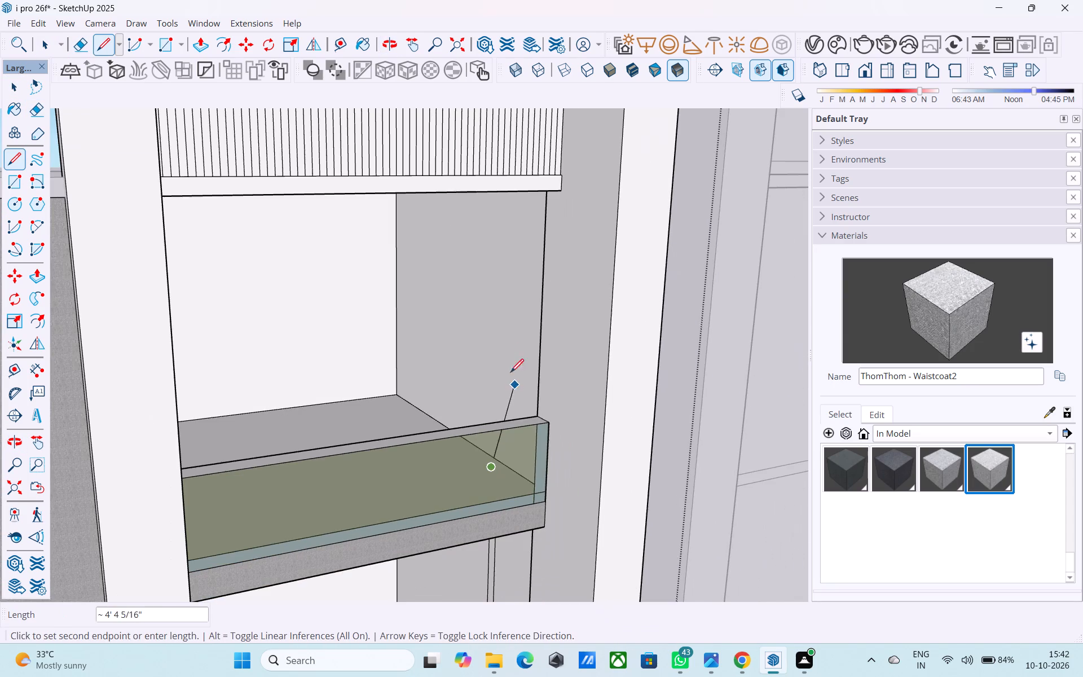
middle_drag(484, 252, 496, 440)
scroll(500, 427, down, 2)
middle_drag(500, 427, 500, 424)
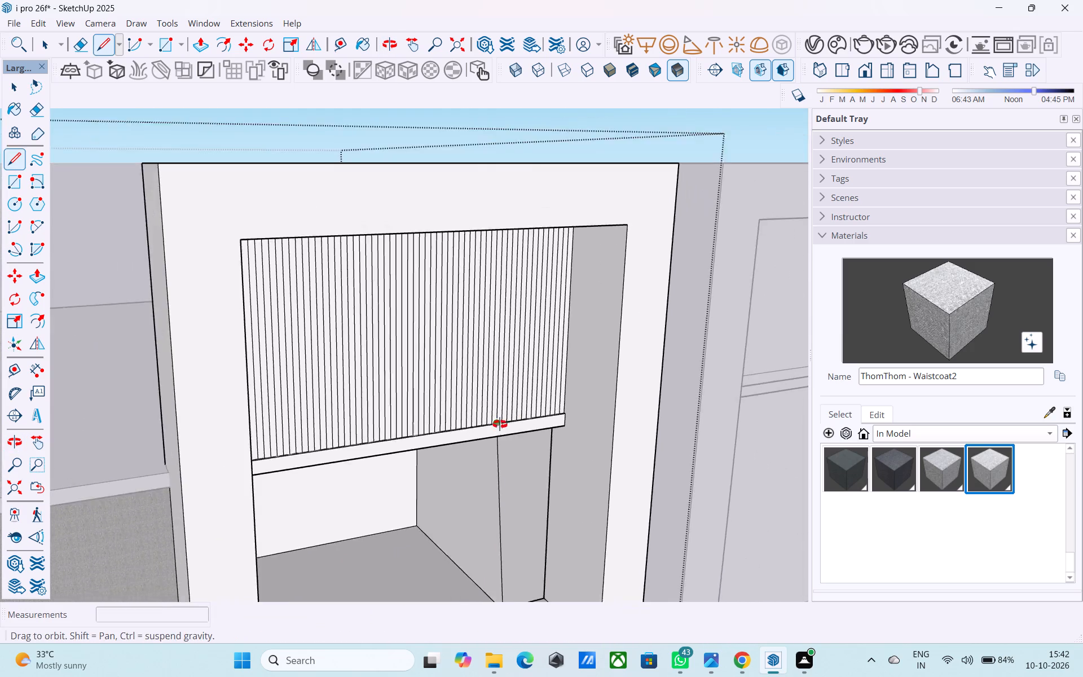
middle_drag(500, 424, 527, 328)
middle_drag(530, 441, 527, 313)
scroll(516, 321, up, 3)
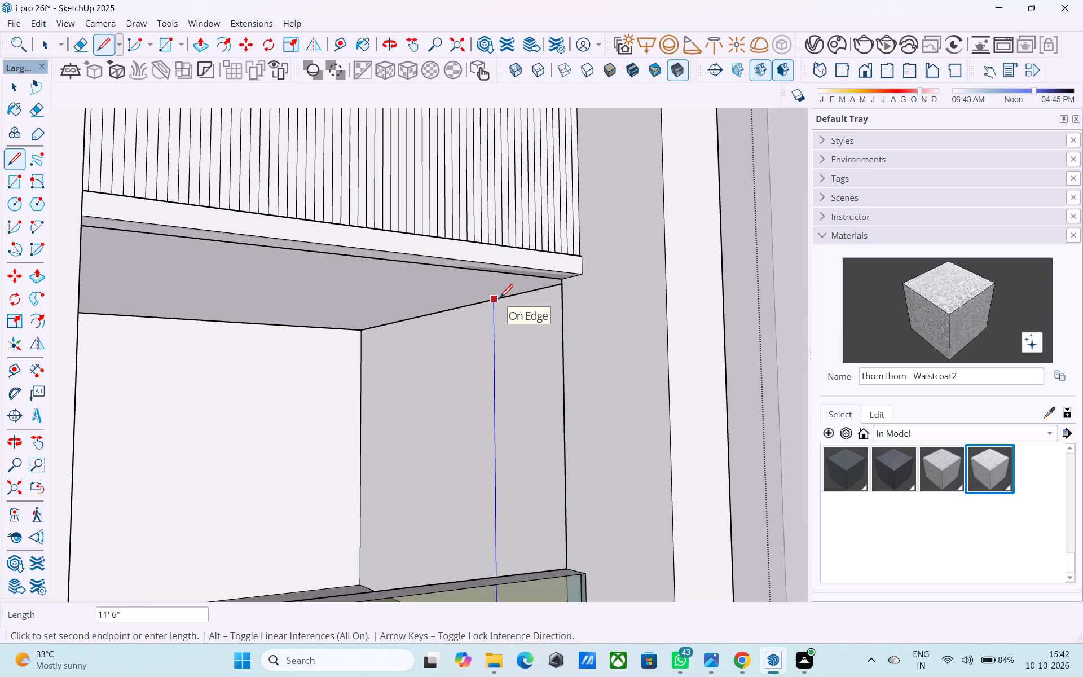
click(500, 298)
Draw a parallel vertical line from the top of the second opening's front line up to the topmost opening's ceiling edge.
scroll(490, 279, down, 9)
middle_drag(524, 476, 480, 399)
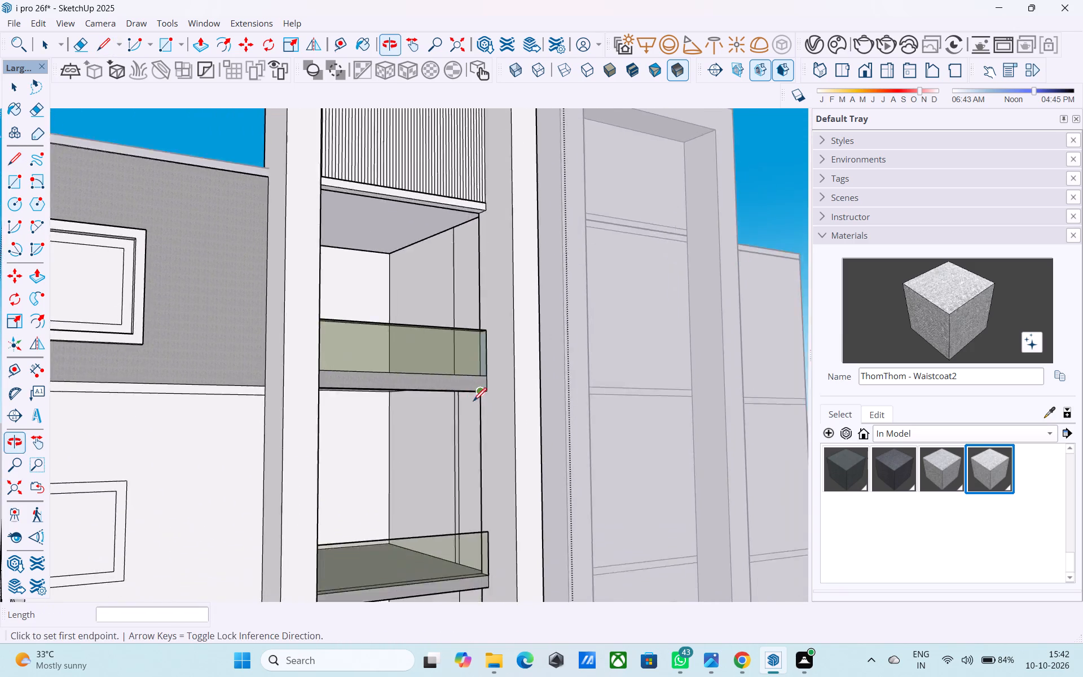
scroll(468, 405, up, 11)
middle_drag(466, 386, 460, 357)
scroll(466, 359, up, 2)
scroll(466, 359, down, 1)
scroll(466, 359, up, 2)
click(476, 361)
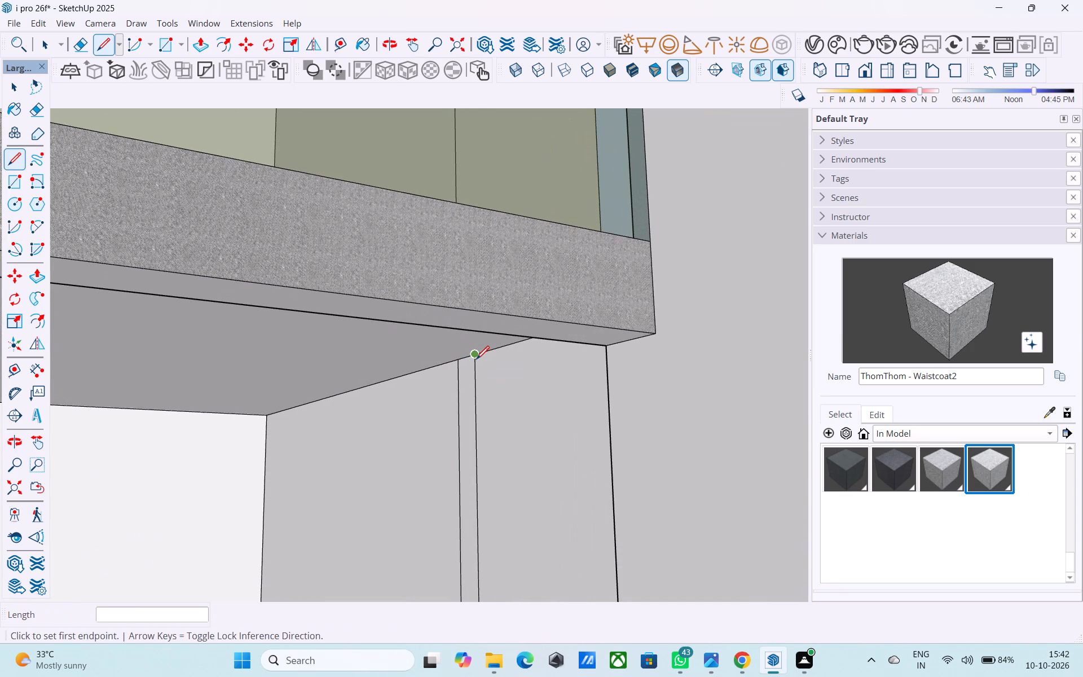
scroll(474, 386, down, 7)
middle_drag(472, 387, 470, 517)
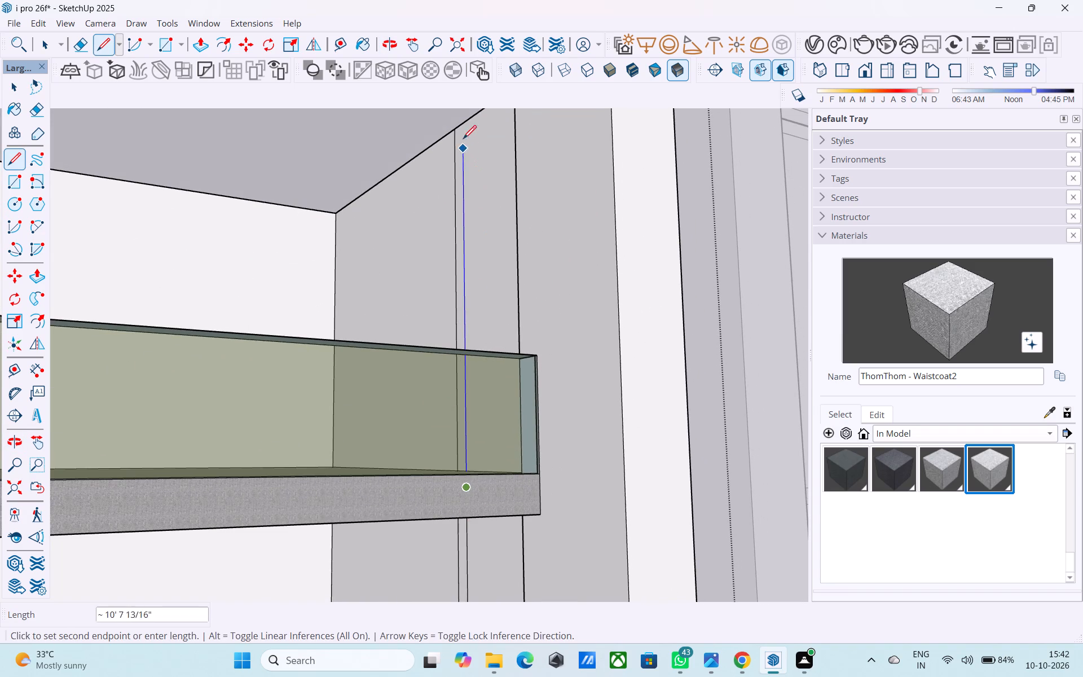
click(464, 126)
Draw a vertical line about 25' 9" long from the second opening's rear line down to the lowest opening's floor edge.
scroll(451, 172, down, 13)
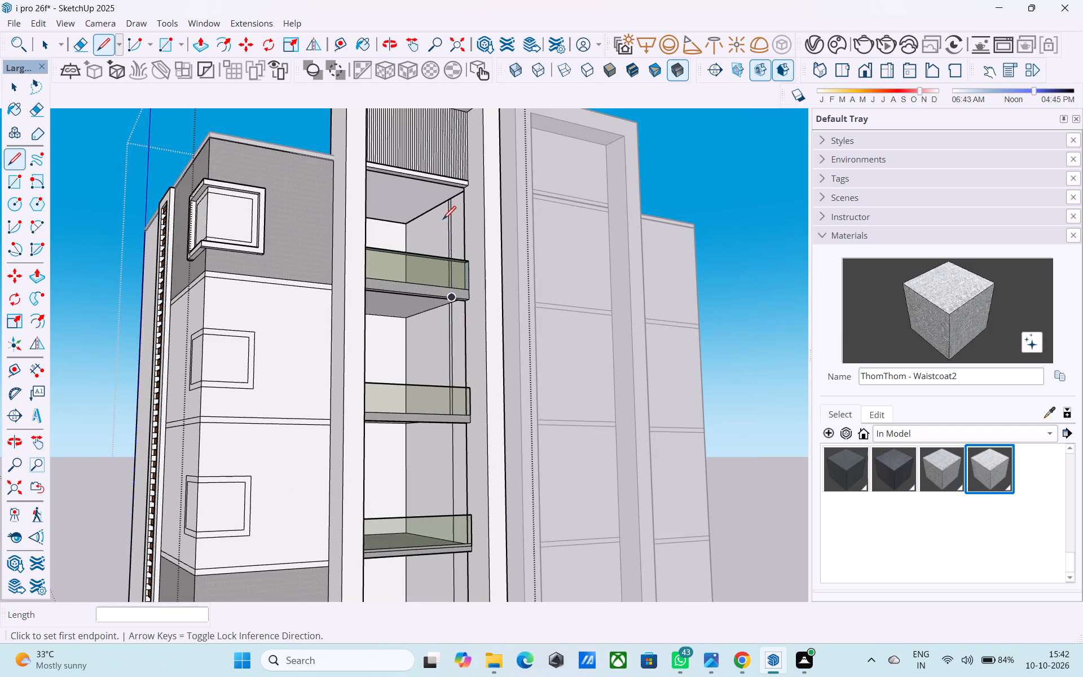
scroll(444, 251, down, 1)
shift+middle_drag(450, 409, 457, 354)
scroll(455, 364, up, 11)
middle_drag(452, 302, 434, 413)
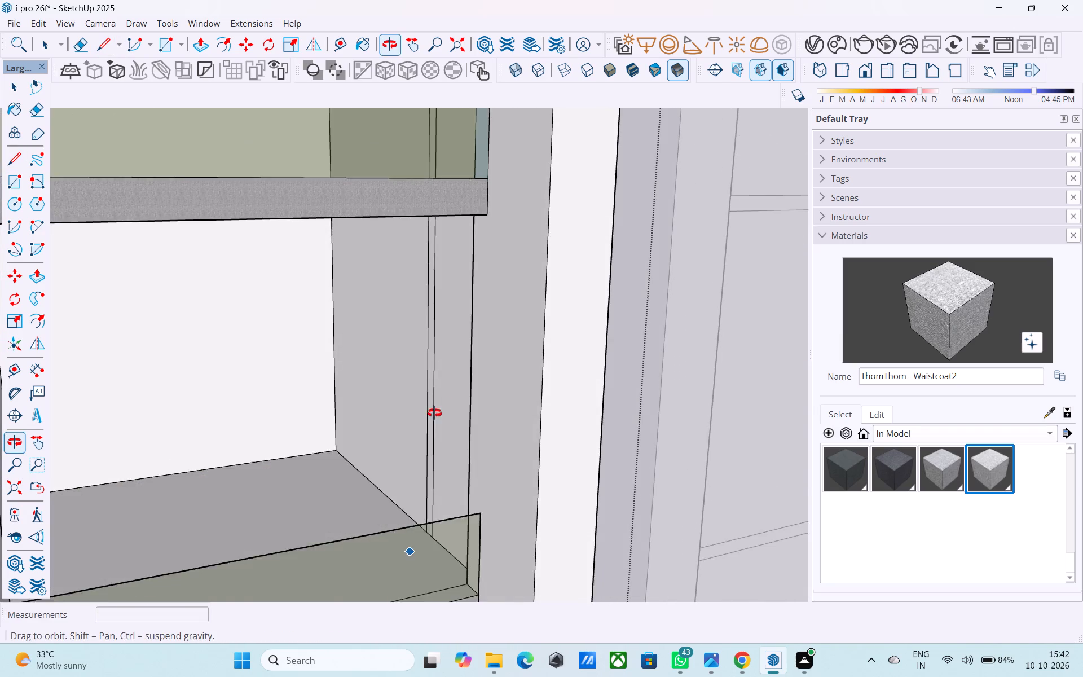
middle_drag(434, 413, 434, 414)
shift+middle_drag(427, 489, 476, 419)
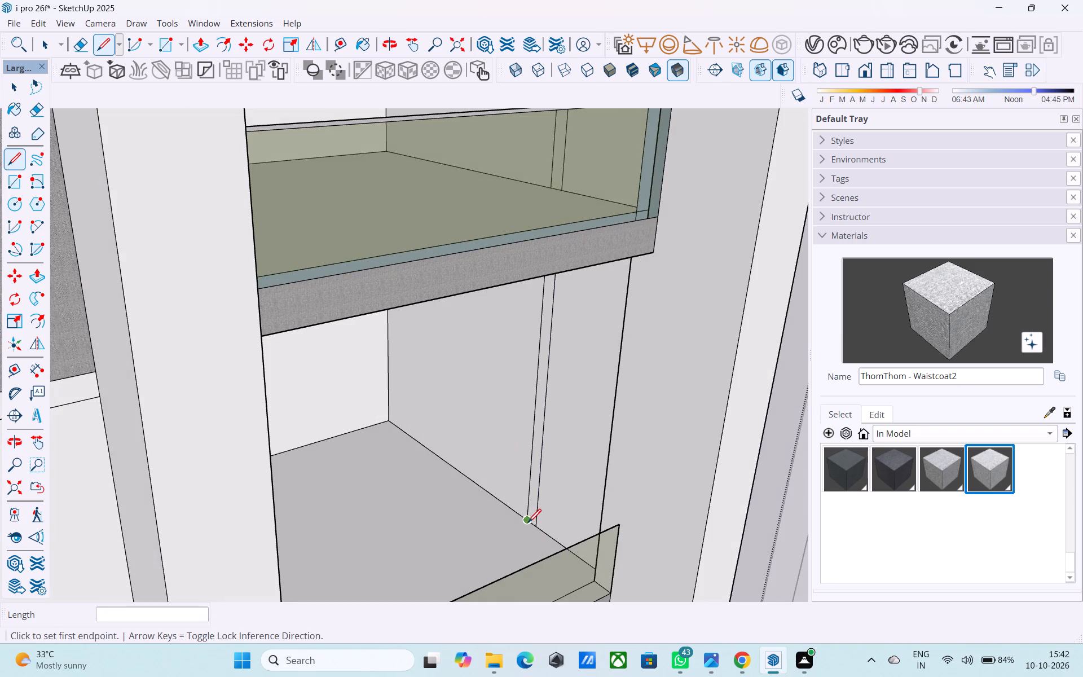
click(528, 524)
middle_drag(567, 538, 498, 305)
shift+middle_drag(467, 488, 465, 293)
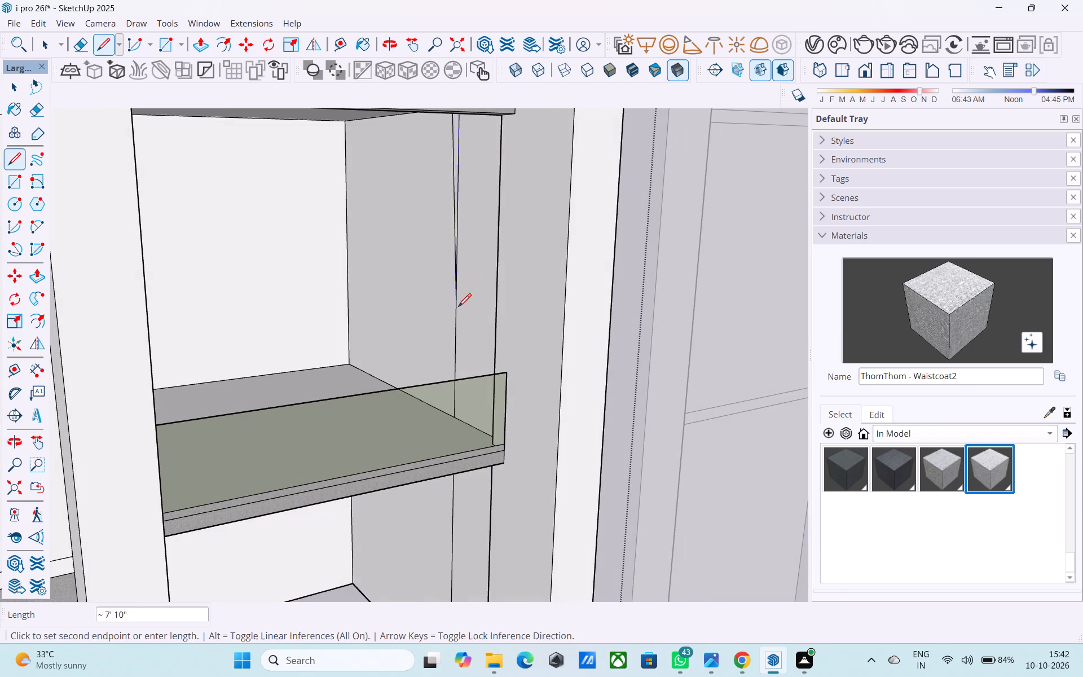
middle_drag(476, 471, 465, 237)
shift+middle_drag(435, 469, 404, 279)
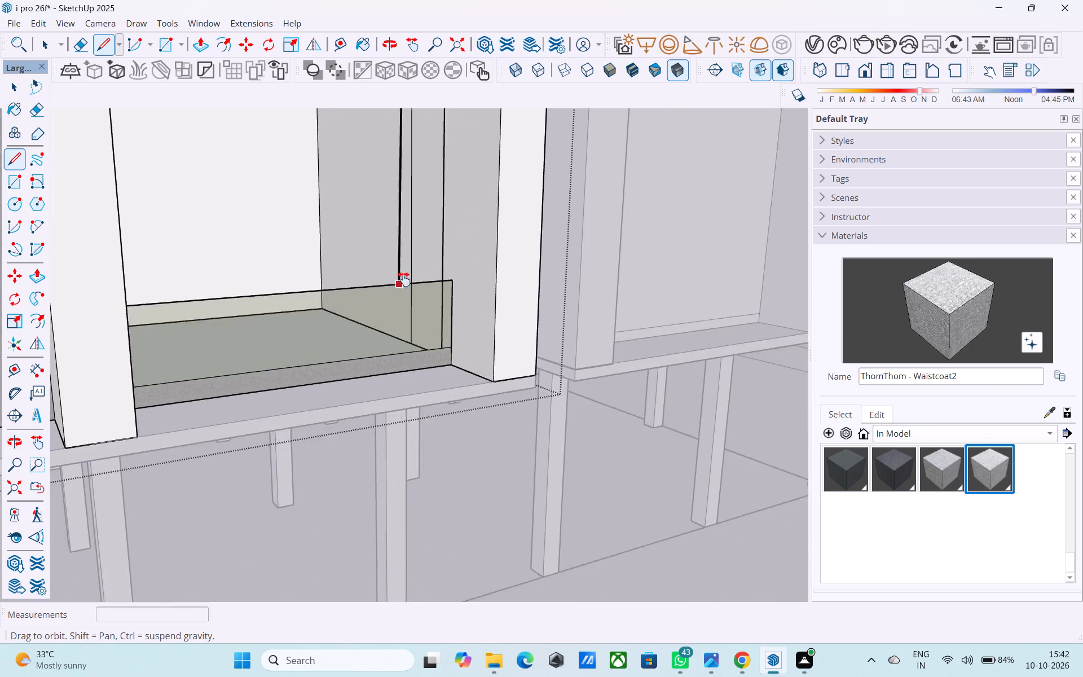
shift+middle_drag(404, 279, 424, 364)
scroll(409, 324, up, 3)
middle_drag(408, 328, 428, 375)
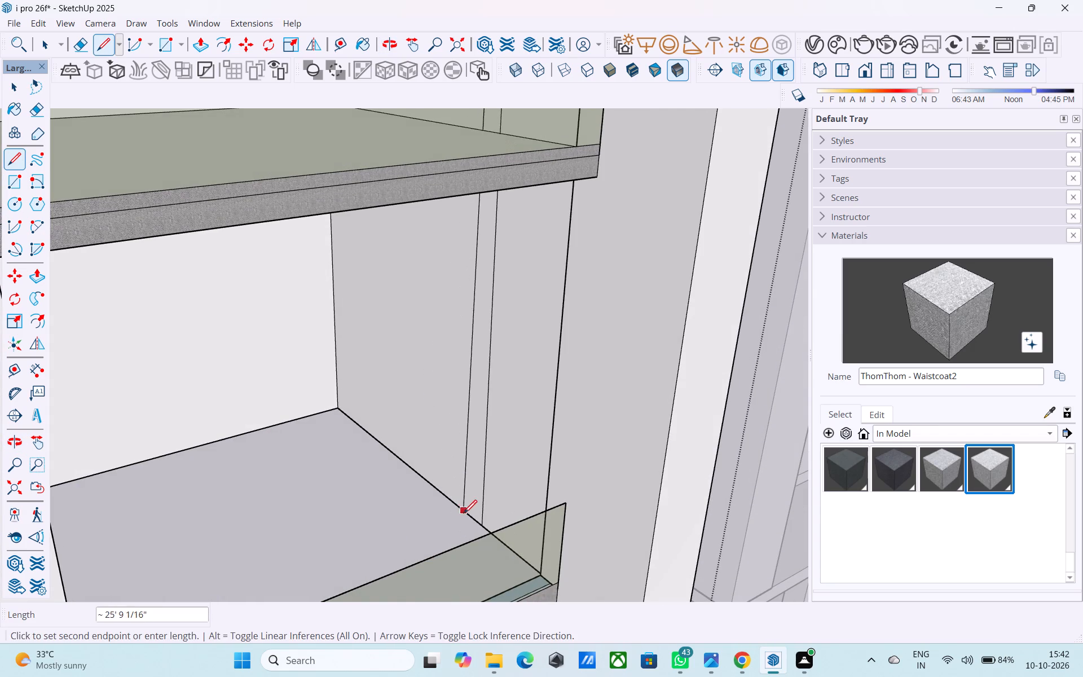
click(470, 520)
Push/Pull the narrow side-wall strip in the lowest balcony opening across to the opposite side wall.
scroll(442, 490, down, 8)
scroll(455, 475, up, 2)
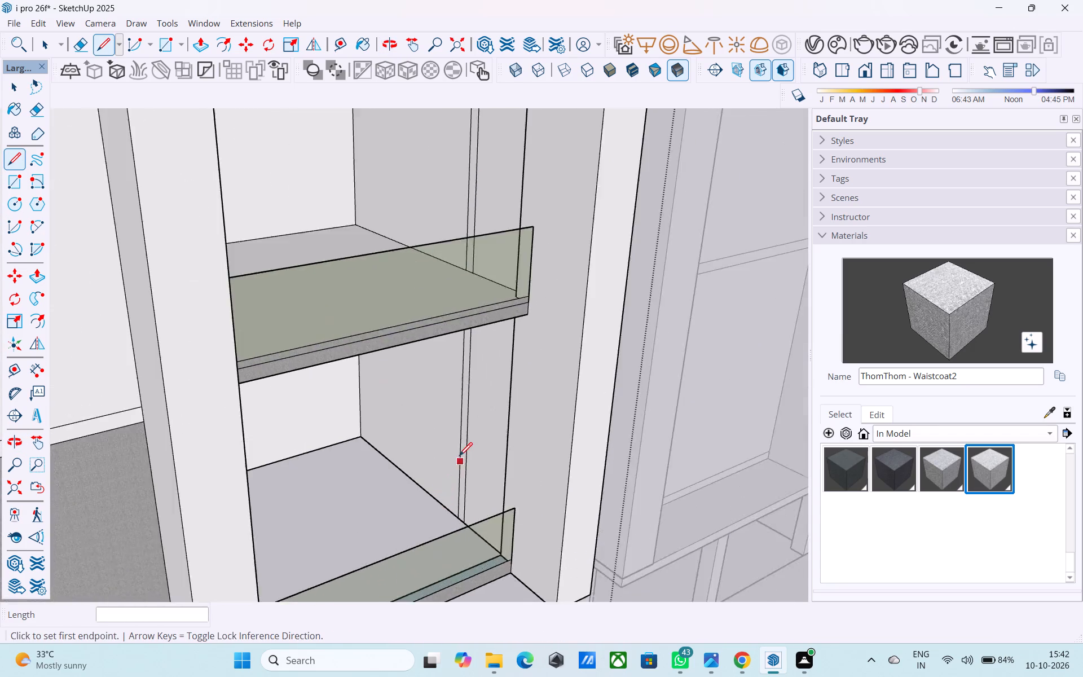
scroll(459, 457, up, 4)
key(space)
click(465, 451)
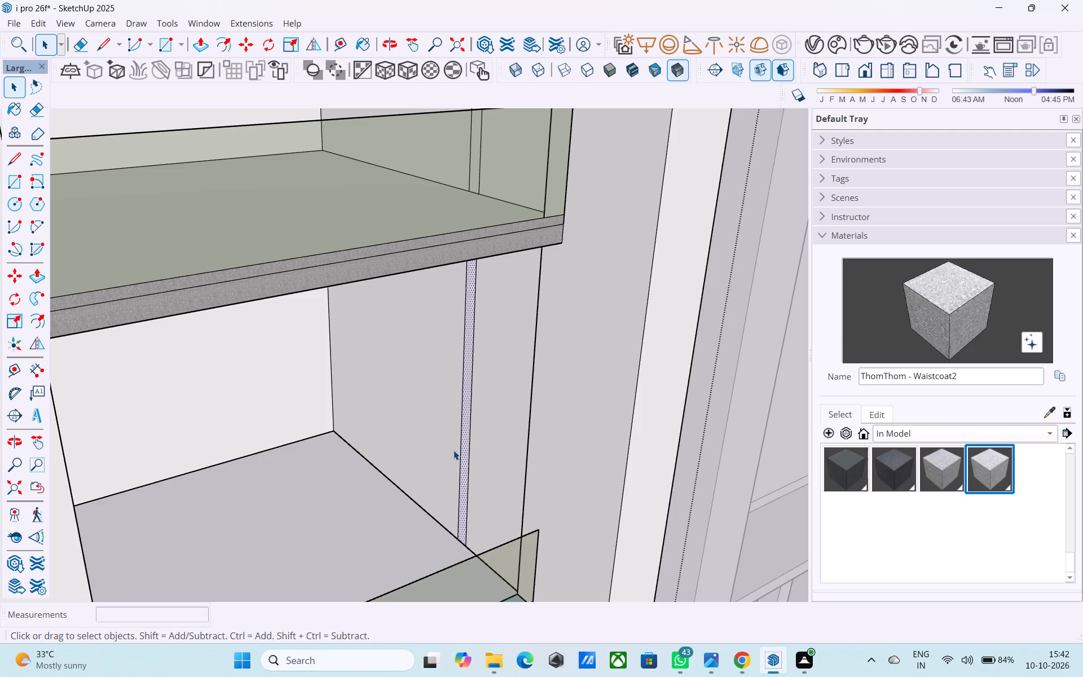
key(p)
click(467, 463)
shift+middle_drag(323, 510, 461, 448)
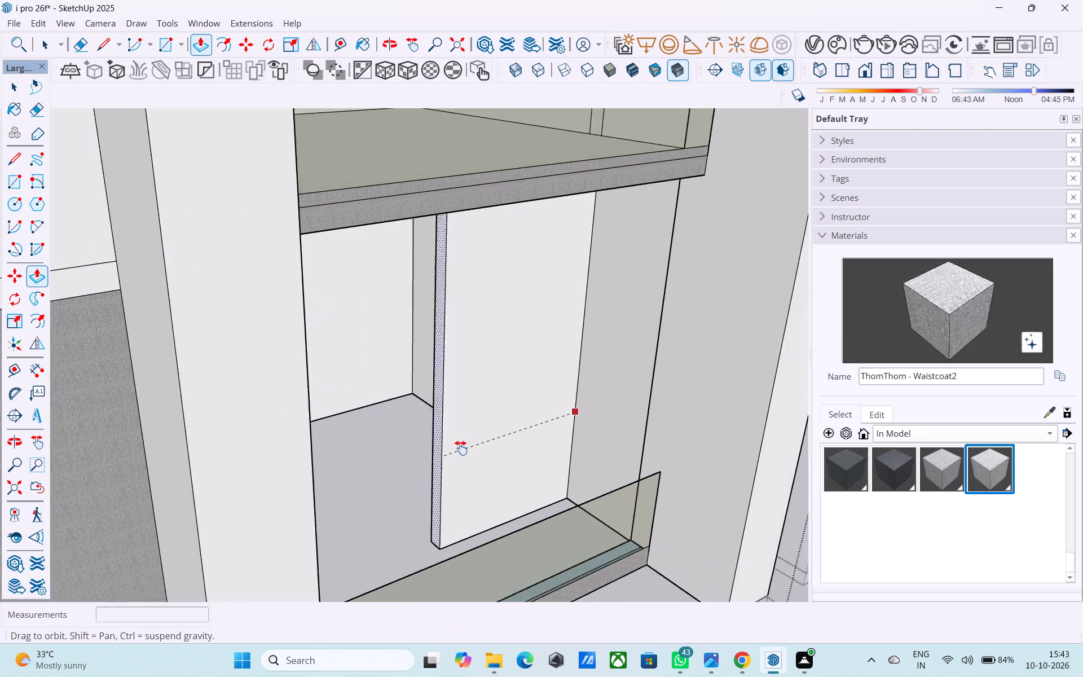
shift+middle_drag(461, 448, 701, 376)
scroll(595, 390, down, 2)
middle_drag(589, 398, 578, 444)
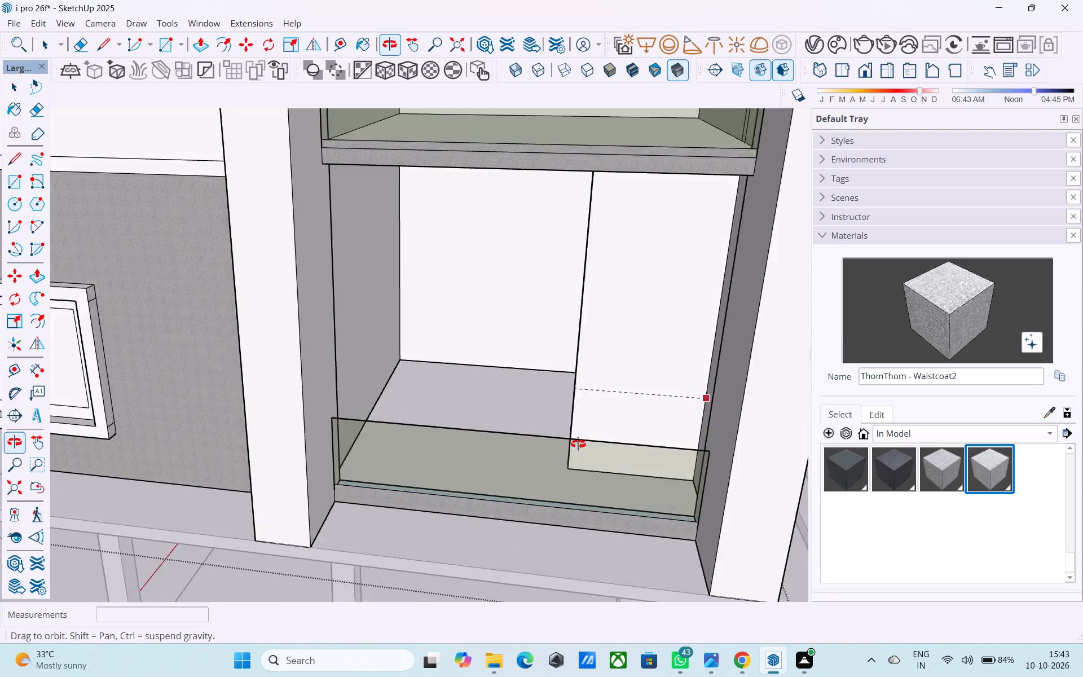
middle_drag(578, 444, 575, 445)
click(288, 375)
Repeat the same Push/Pull extrusion on the narrow side-wall strip in the second balcony opening from the bottom.
shift+middle_drag(379, 372, 297, 420)
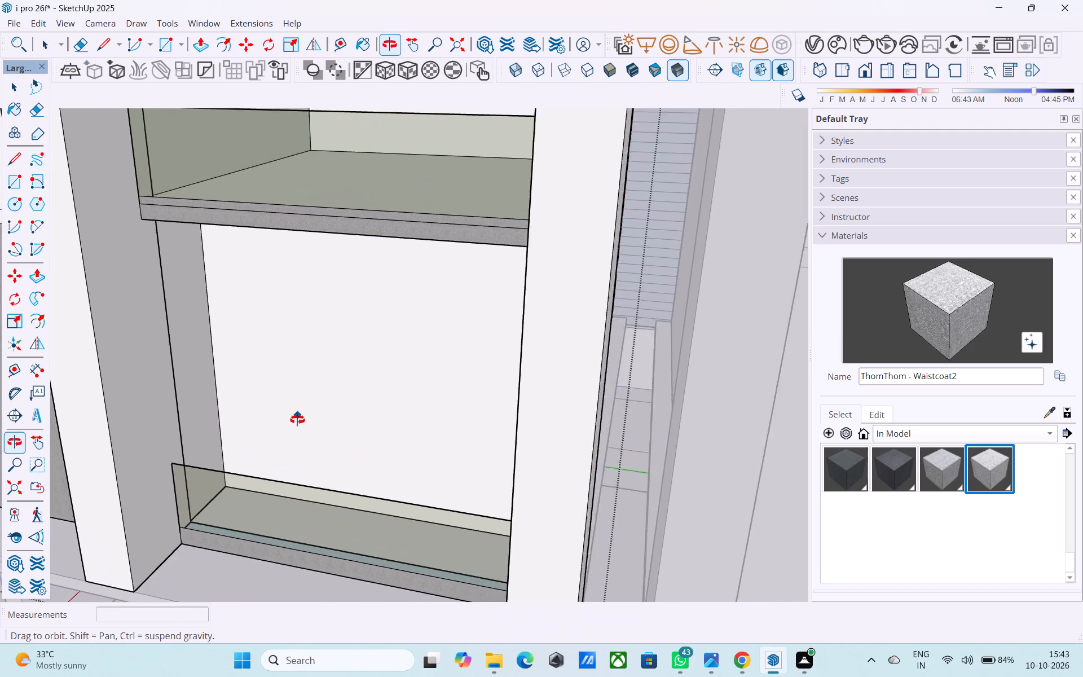
shift+middle_drag(297, 420, 440, 421)
scroll(431, 411, down, 8)
shift+middle_drag(359, 486, 342, 515)
scroll(557, 326, up, 4)
key(space)
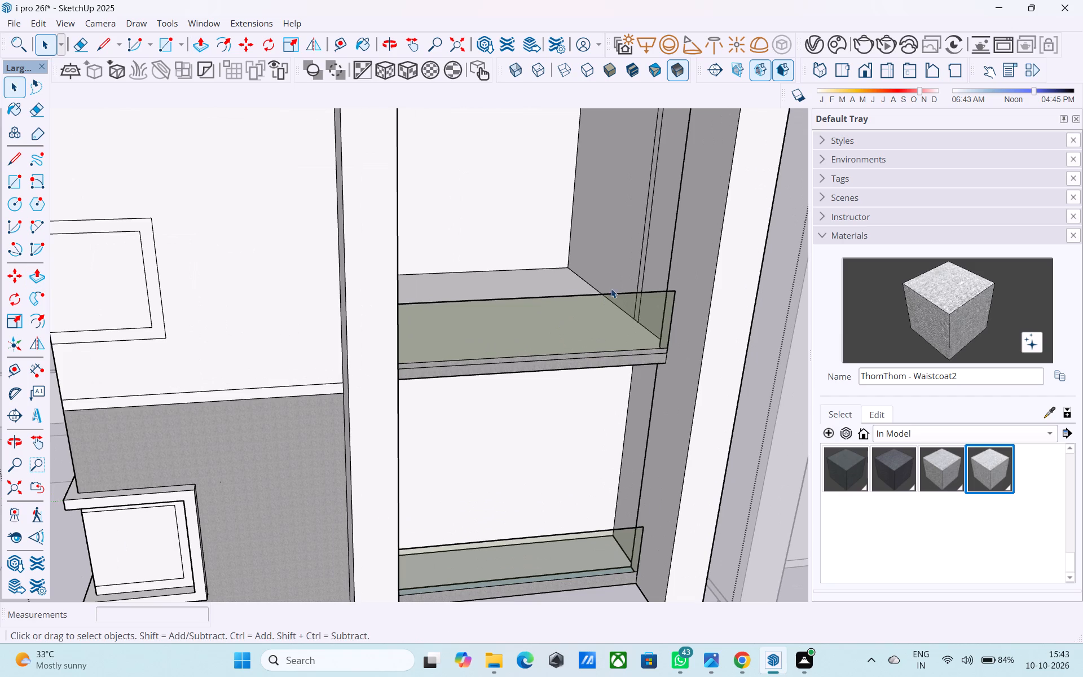
scroll(646, 267, up, 5)
shift+middle_drag(636, 276, 633, 363)
scroll(624, 328, up, 3)
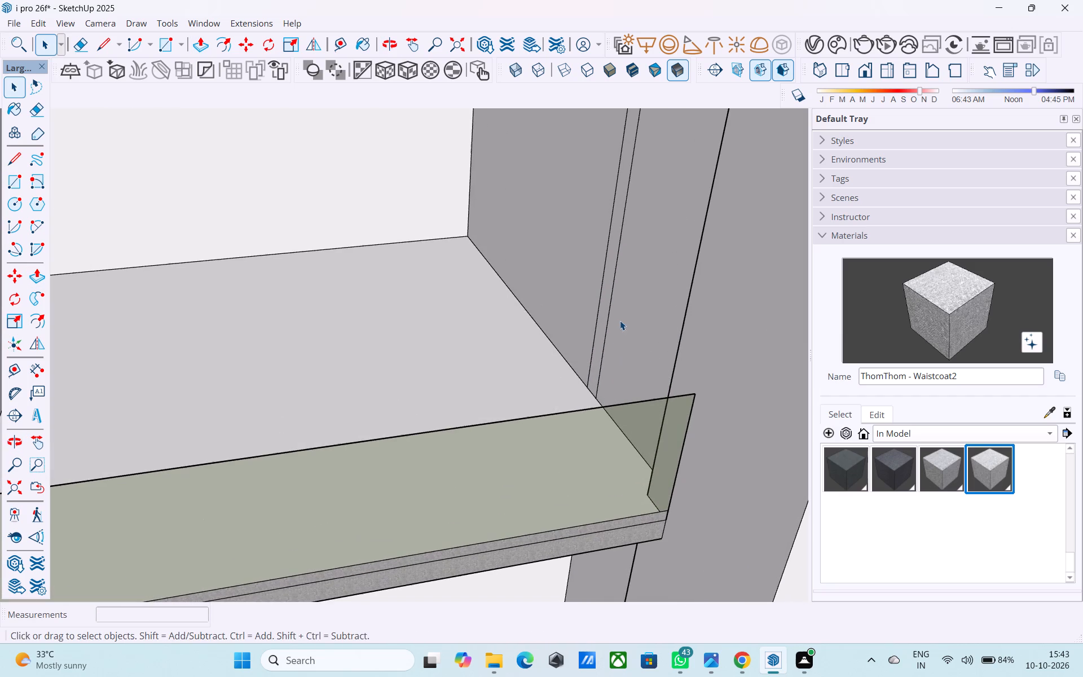
click(607, 298)
key(p)
double_click(606, 298)
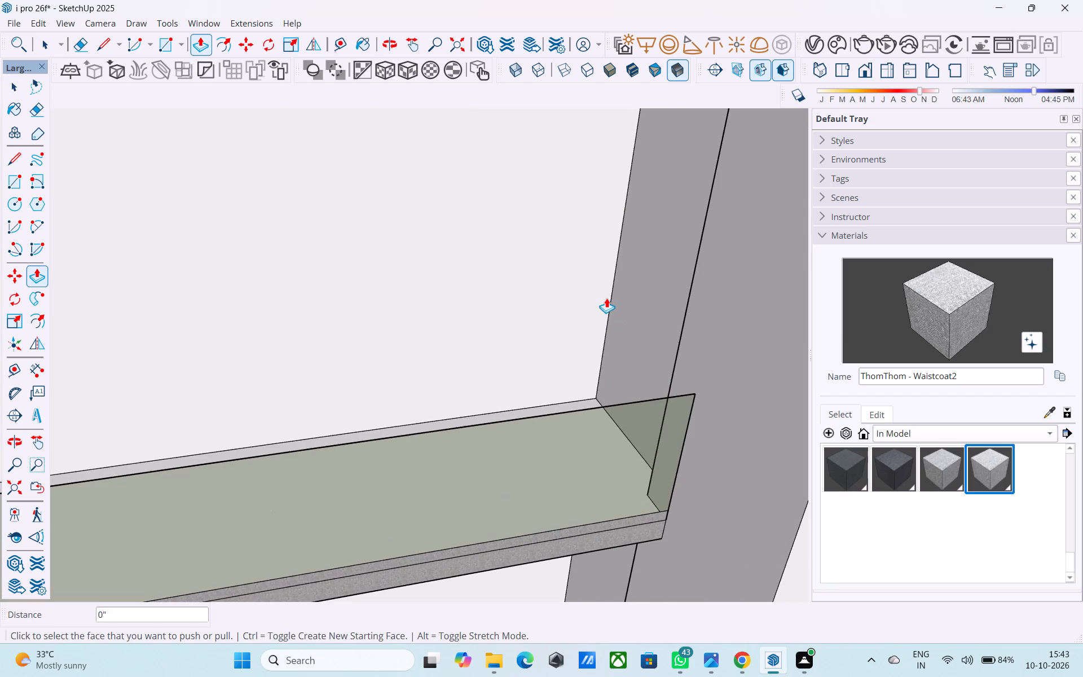
Repeat the same Push/Pull extrusion on the side-wall strip in the third balcony opening from the bottom.
scroll(606, 298, down, 8)
scroll(530, 284, down, 1)
shift+middle_drag(530, 284, 501, 517)
scroll(500, 439, down, 7)
shift+middle_drag(504, 428, 485, 489)
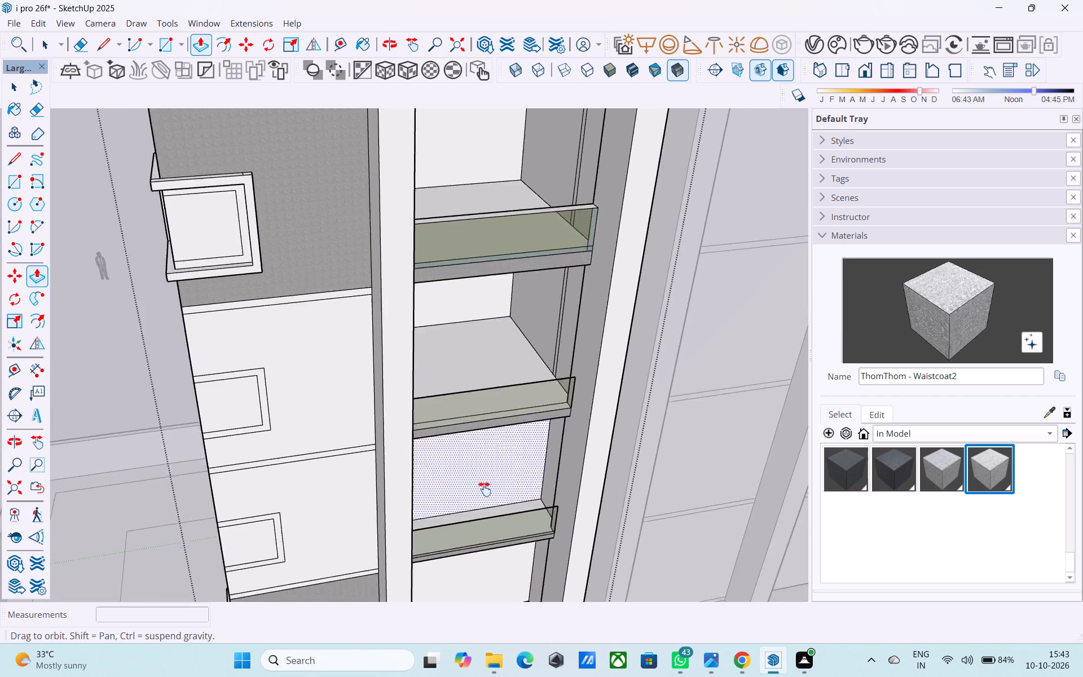
shift+middle_drag(485, 489, 457, 531)
shift+scroll(520, 351, up, 10)
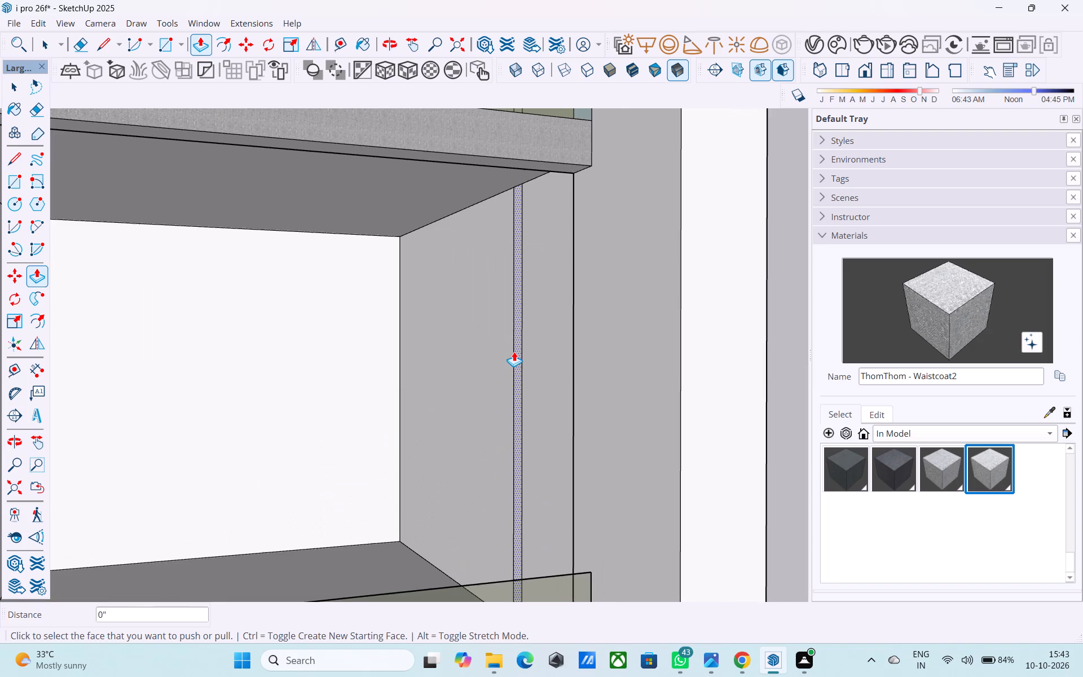
double_click(514, 352)
Repeat the Push/Pull extrusion on the side-wall strip in the topmost balcony opening, and leave the open group.
scroll(513, 344, down, 9)
shift+middle_drag(466, 316, 430, 562)
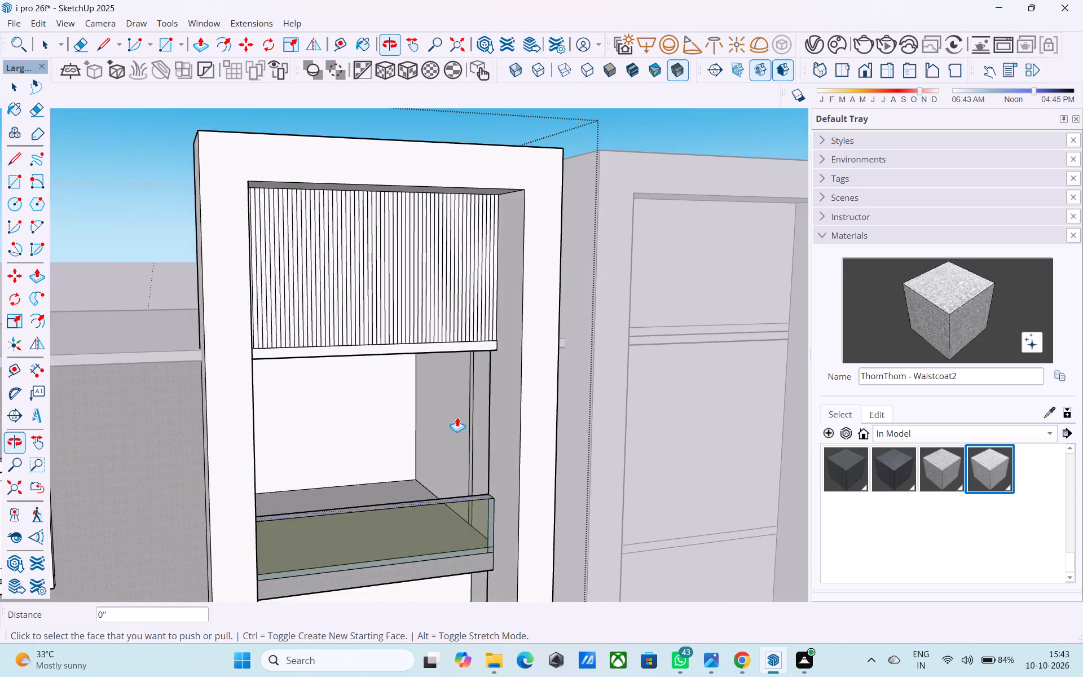
scroll(468, 393, up, 7)
middle_drag(475, 389, 535, 355)
scroll(466, 361, up, 3)
double_click(472, 361)
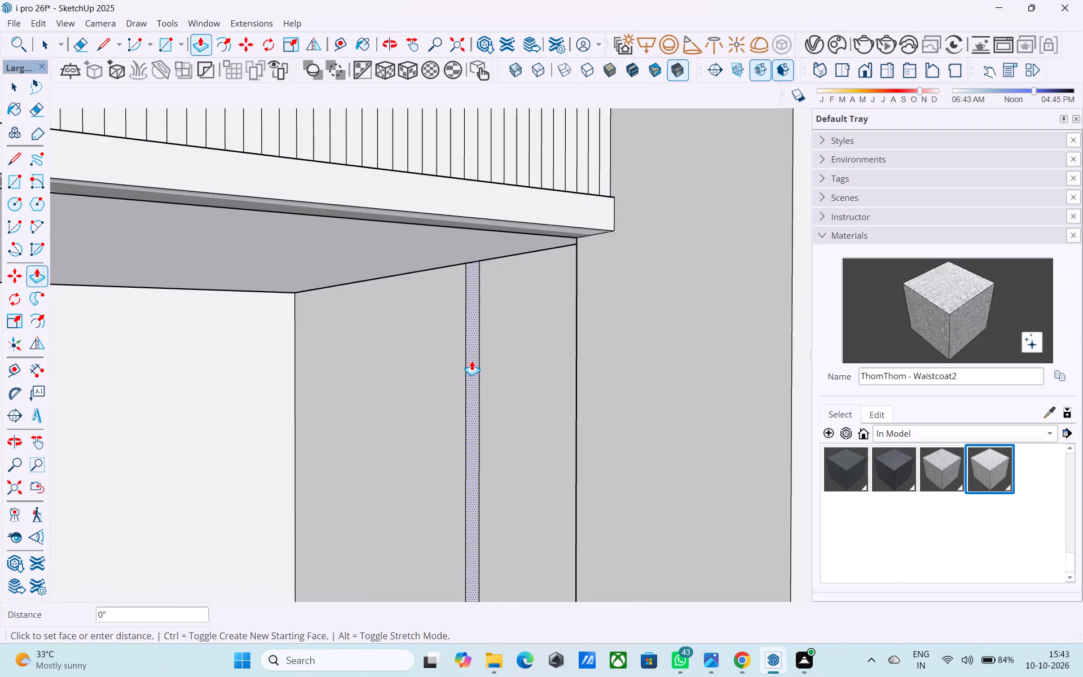
scroll(473, 358, down, 15)
middle_drag(474, 399, 529, 442)
scroll(465, 407, down, 2)
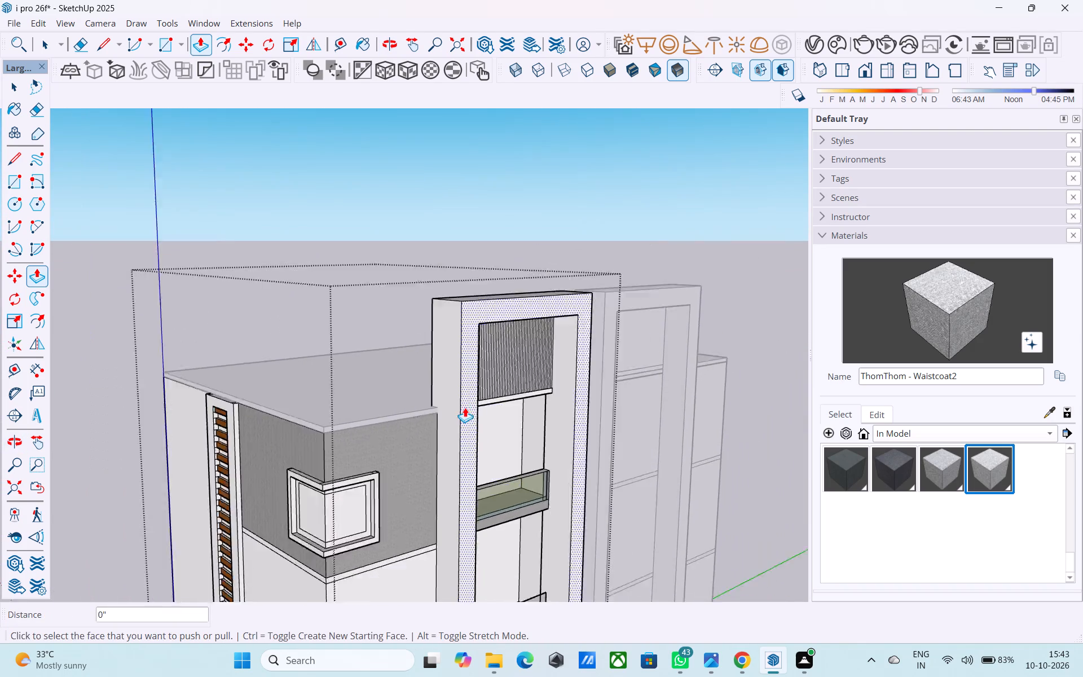
scroll(465, 407, down, 8)
middle_drag(522, 446, 430, 358)
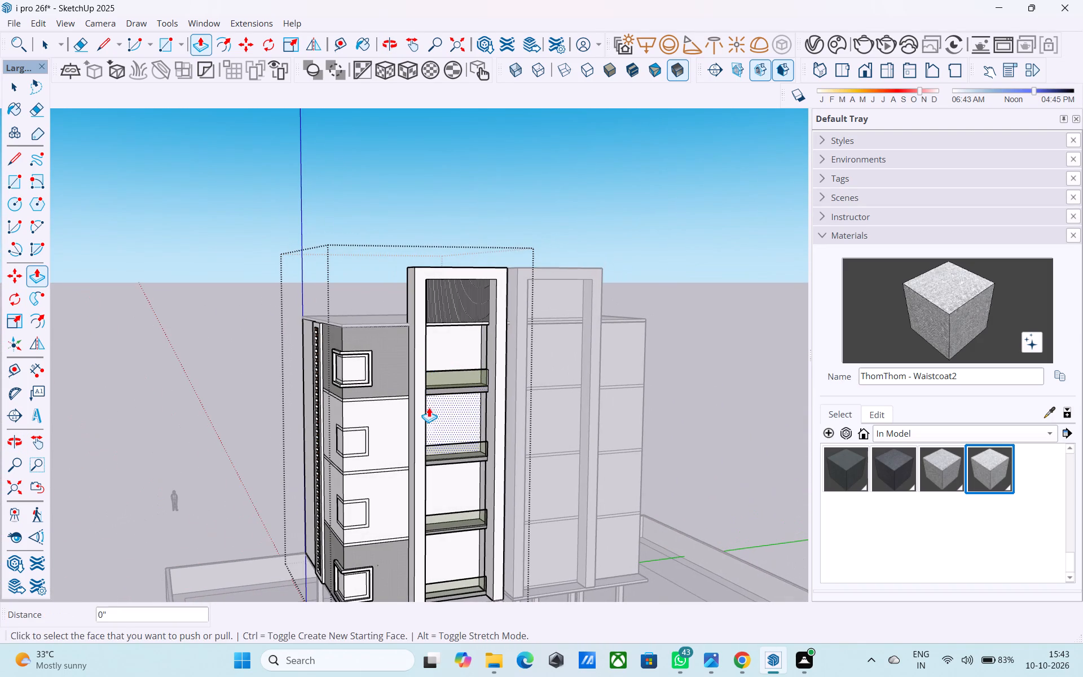
key(space)
click(280, 411)
Examine the building from several sides, comparing the framed corner window on the top floor with the plain ones below.
middle_drag(475, 396, 382, 392)
scroll(382, 392, down, 1)
scroll(381, 393, up, 3)
middle_drag(379, 389, 417, 429)
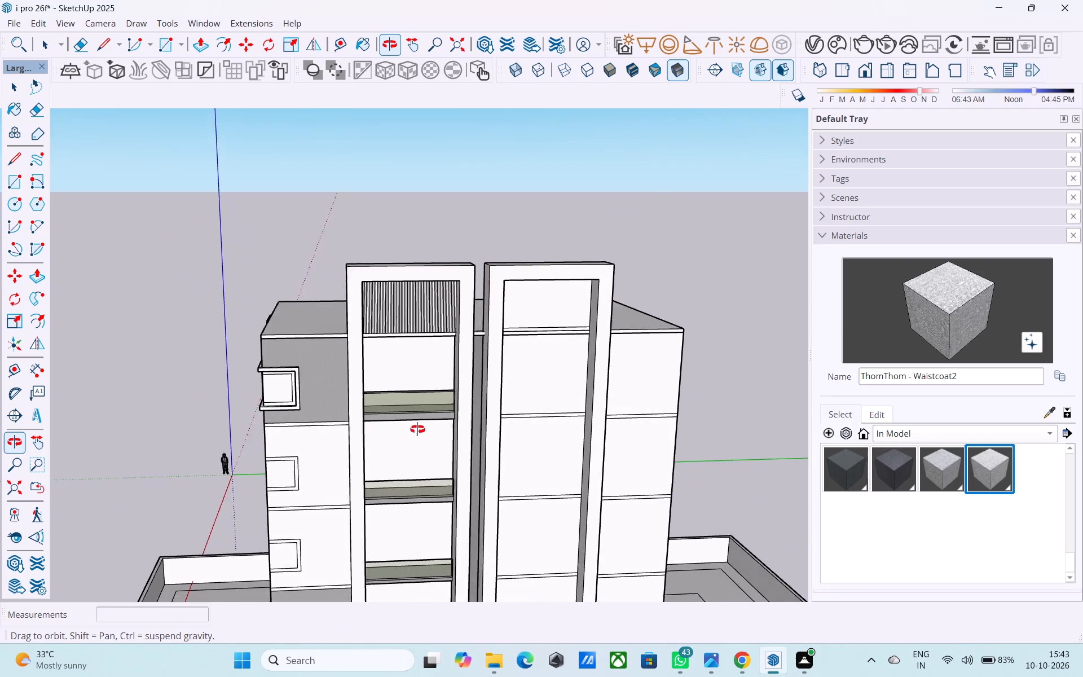
middle_drag(417, 429, 586, 379)
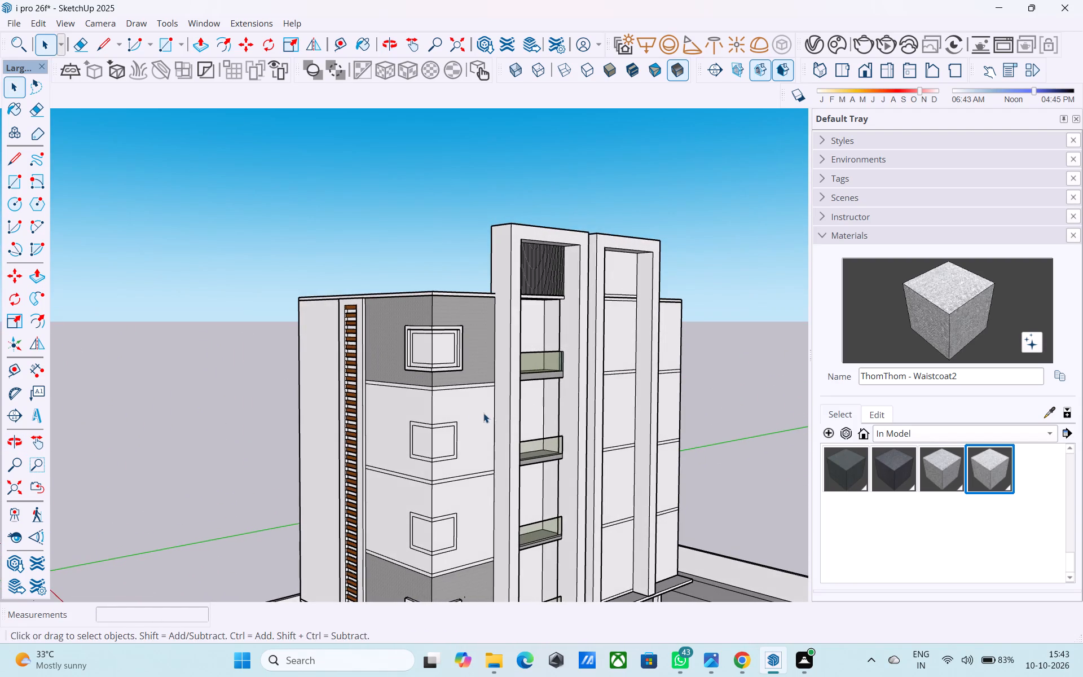
scroll(422, 328, up, 12)
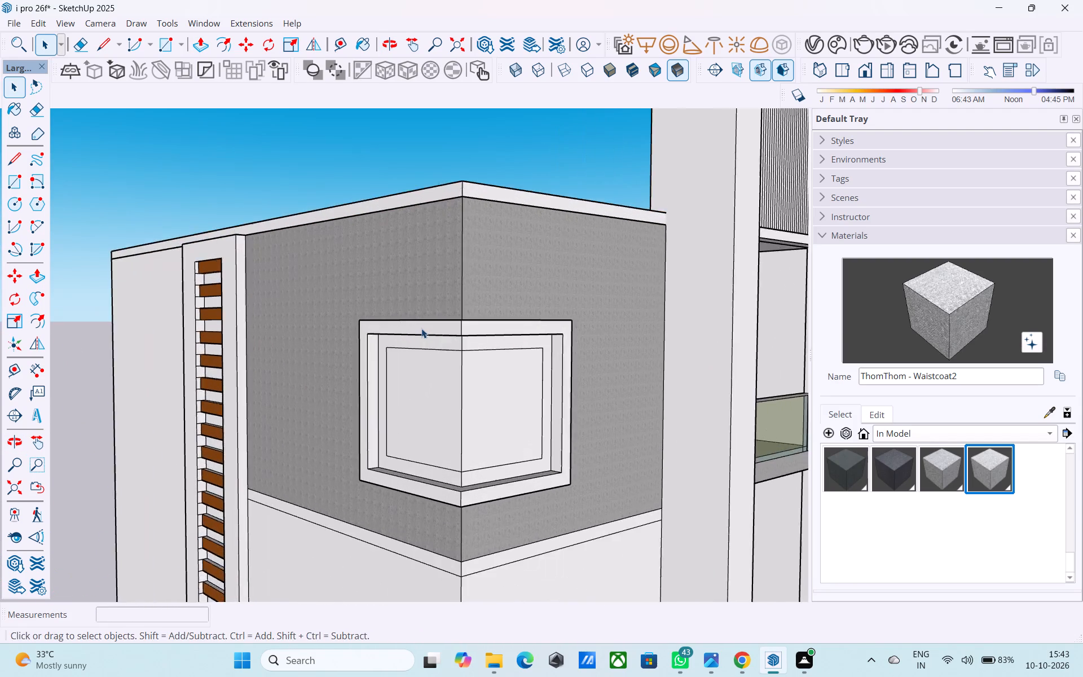
scroll(421, 328, up, 9)
middle_drag(415, 335, 415, 317)
scroll(401, 324, down, 5)
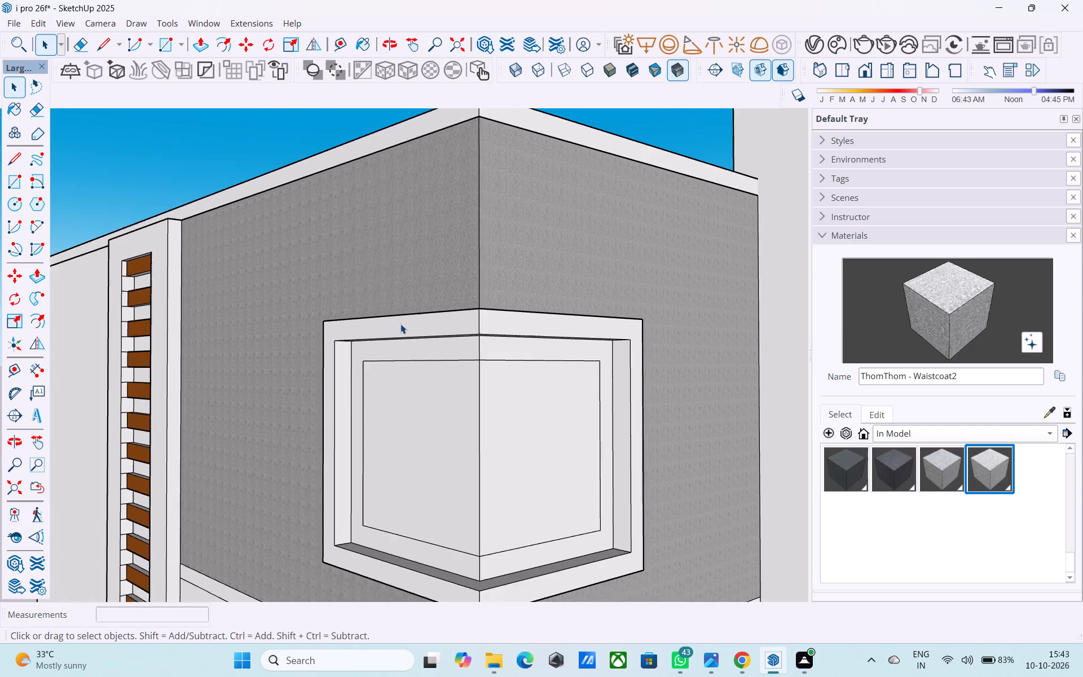
scroll(359, 338, up, 3)
scroll(356, 338, down, 6)
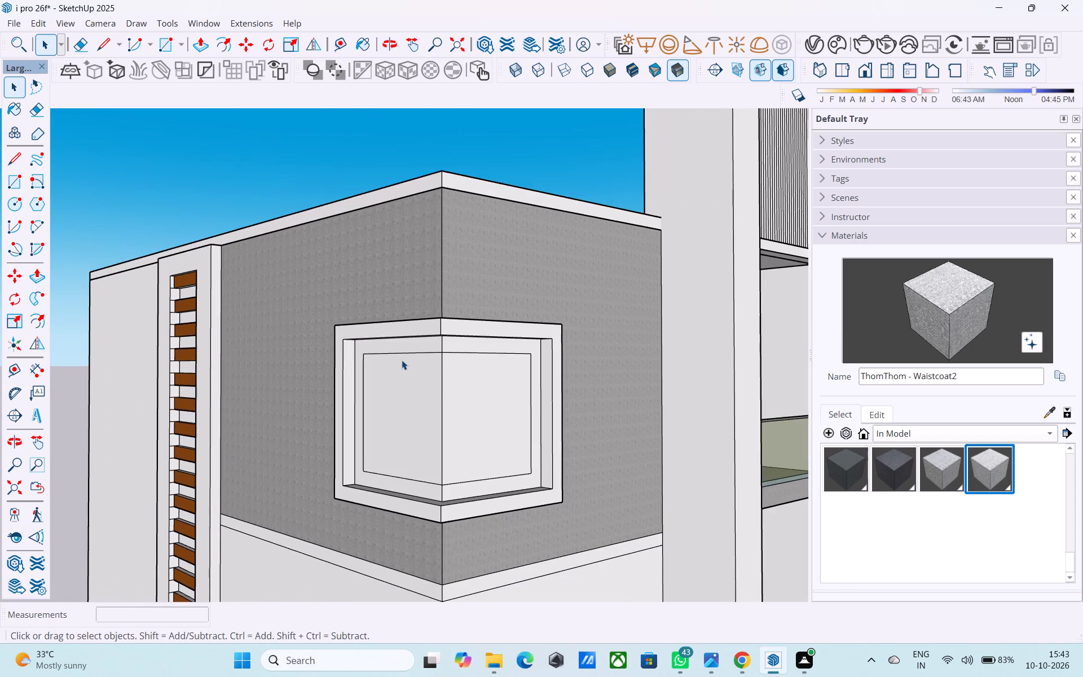
middle_drag(397, 364, 388, 339)
scroll(386, 341, down, 4)
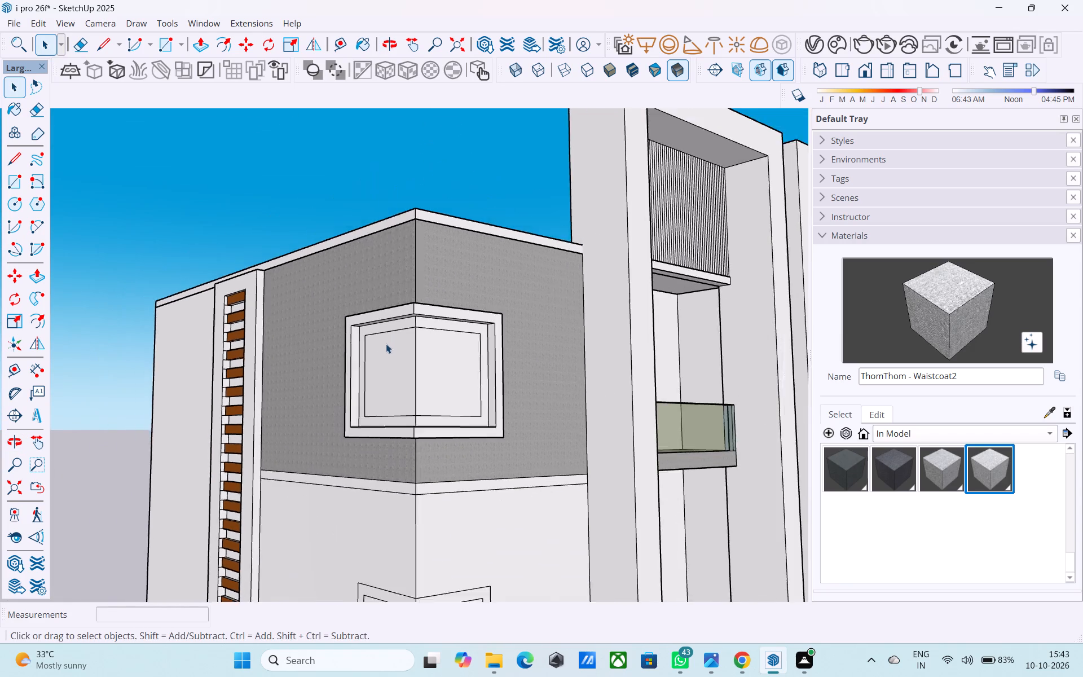
scroll(388, 345, down, 3)
middle_drag(391, 353, 433, 332)
scroll(371, 286, down, 9)
scroll(451, 442, down, 1)
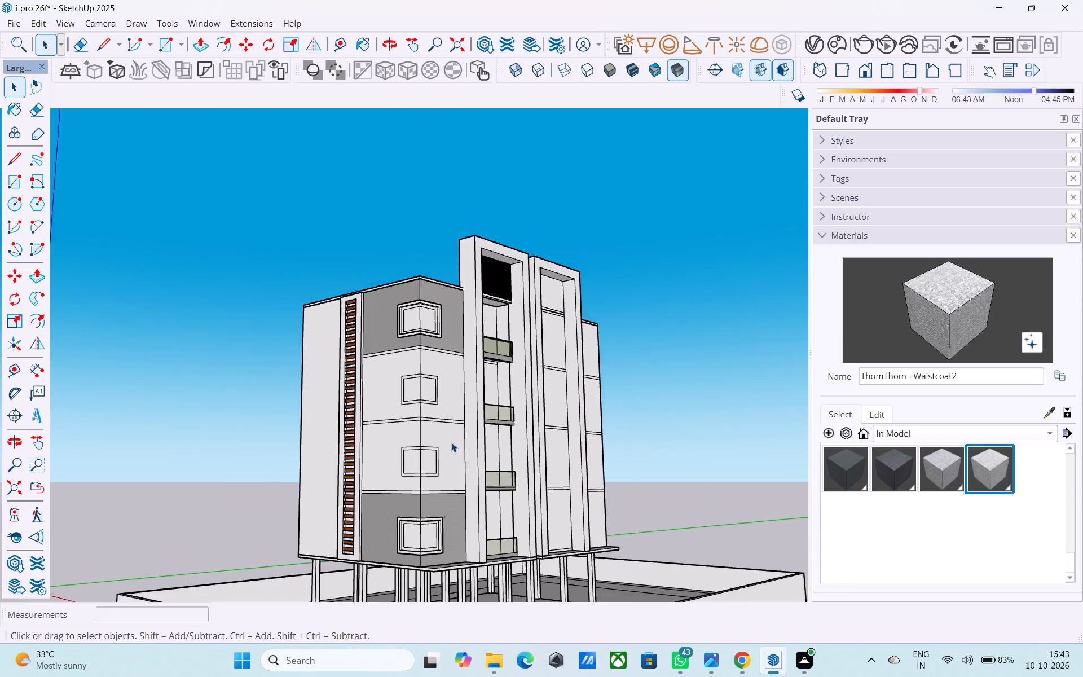
scroll(451, 442, down, 1)
middle_drag(450, 443, 422, 431)
scroll(422, 431, up, 1)
middle_drag(419, 431, 416, 439)
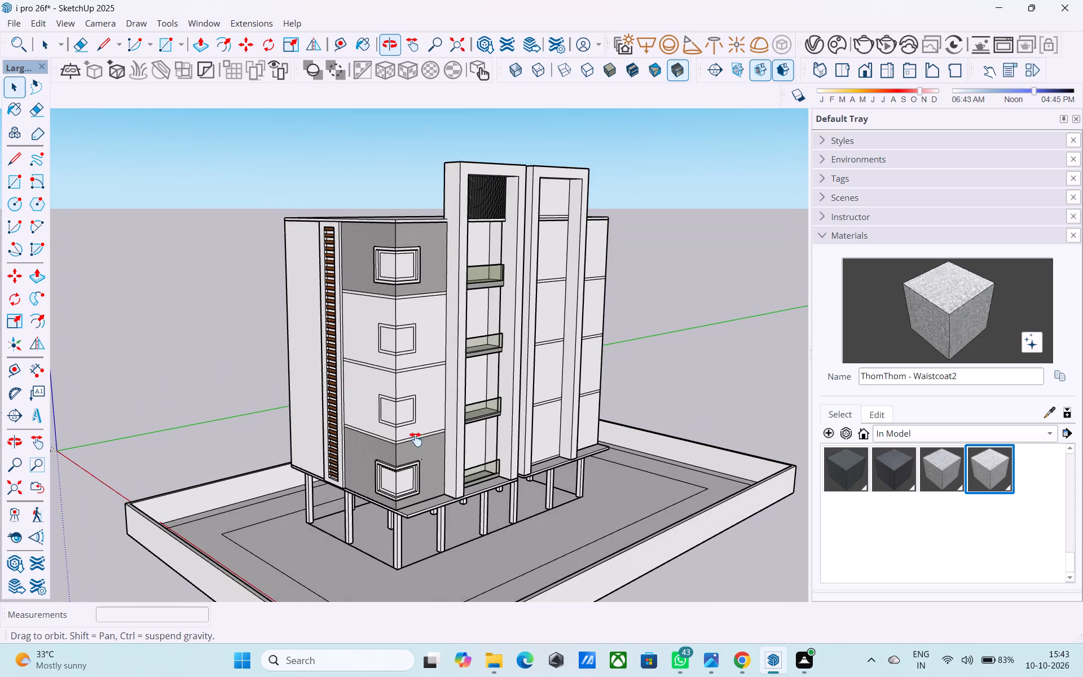
middle_drag(416, 439, 416, 440)
Open the building group and copy the balcony-side top outline edge of the lower plain corner window 6" upward.
scroll(408, 429, up, 10)
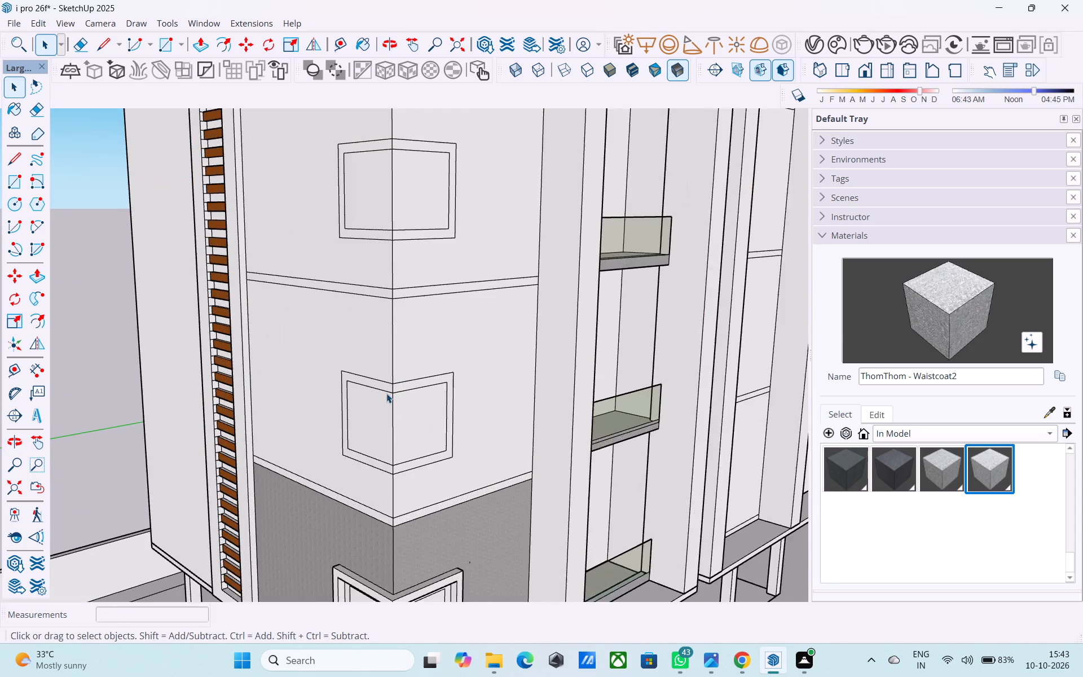
scroll(386, 393, up, 4)
scroll(409, 375, down, 6)
middle_drag(410, 376, 408, 393)
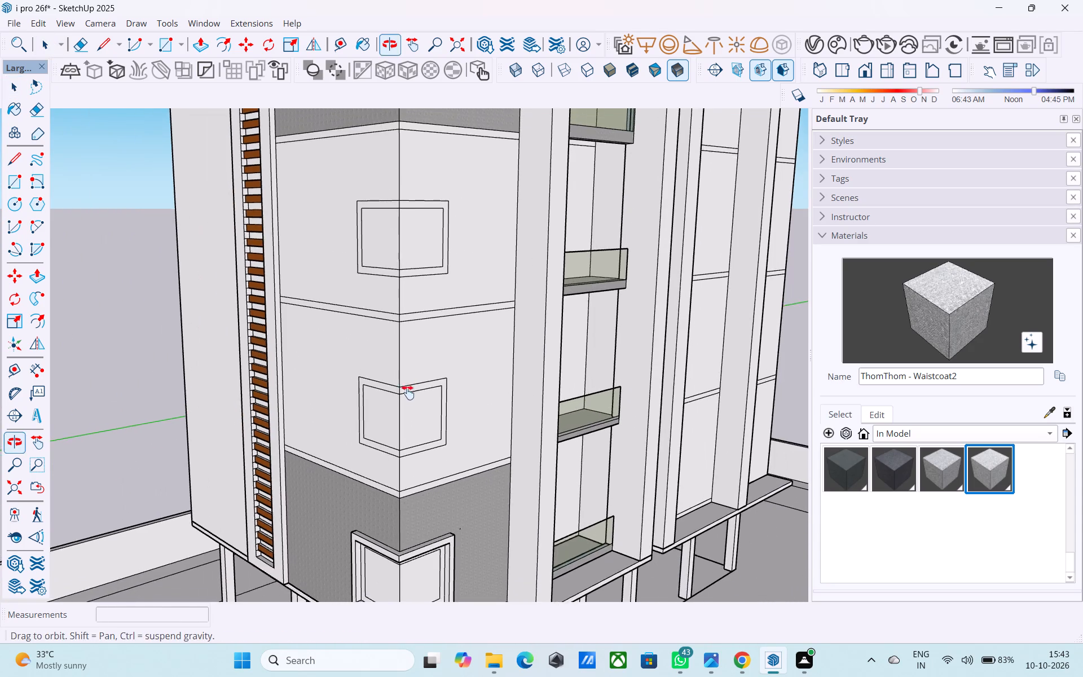
middle_drag(408, 393, 407, 400)
scroll(407, 401, up, 2)
click(404, 400)
double_click(404, 399)
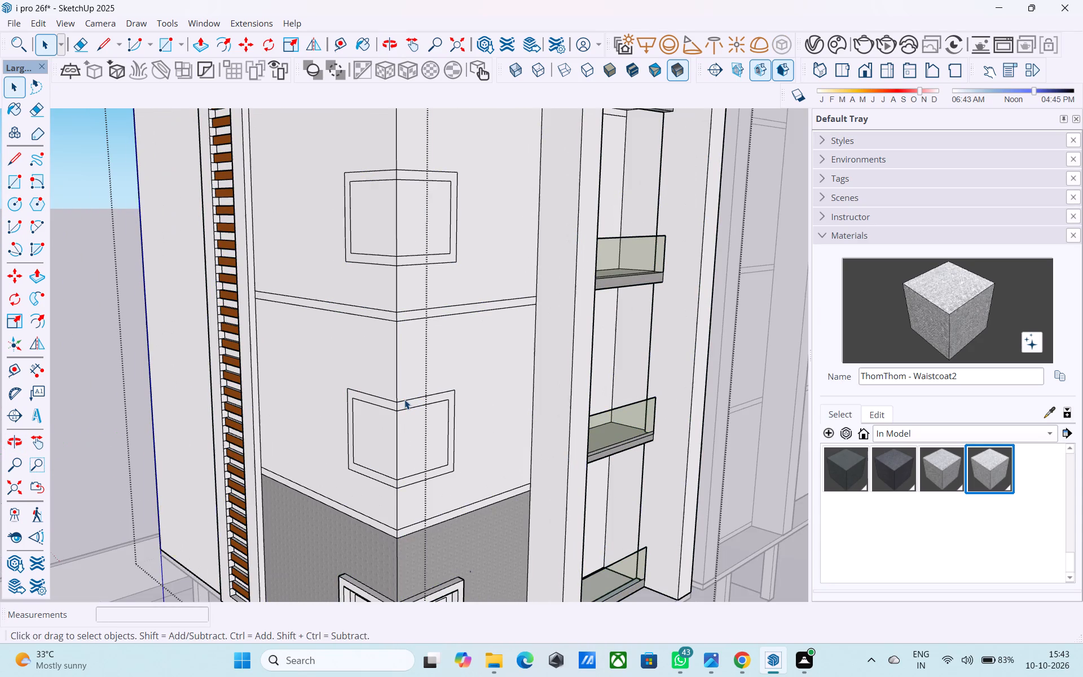
click(405, 401)
scroll(404, 405, down, 4)
scroll(404, 406, up, 3)
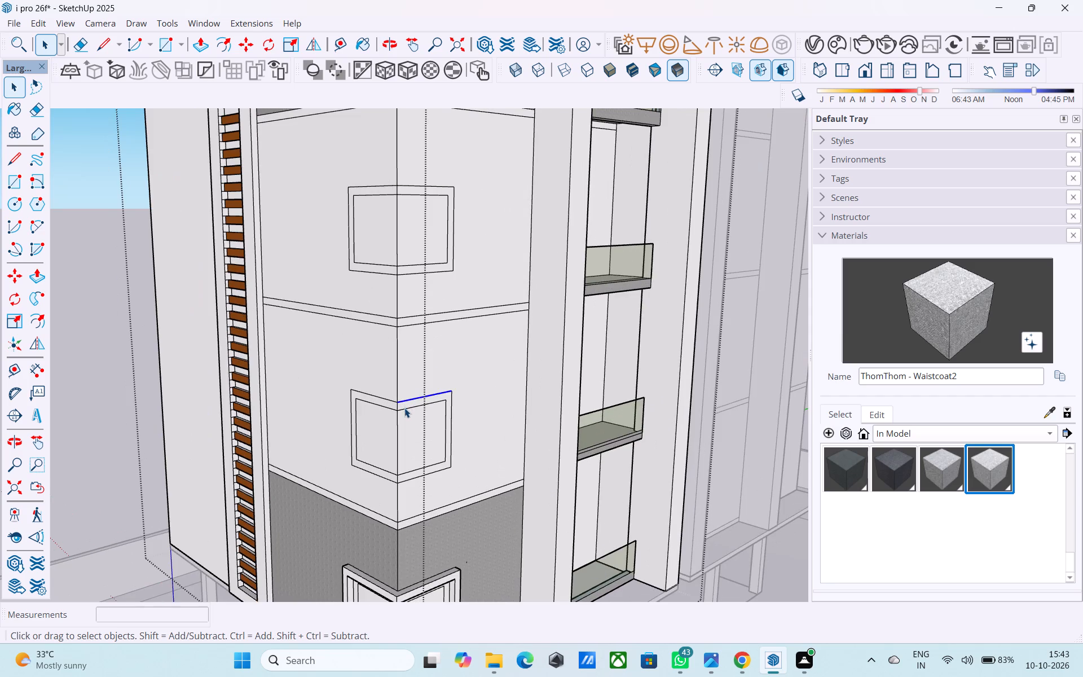
key(m)
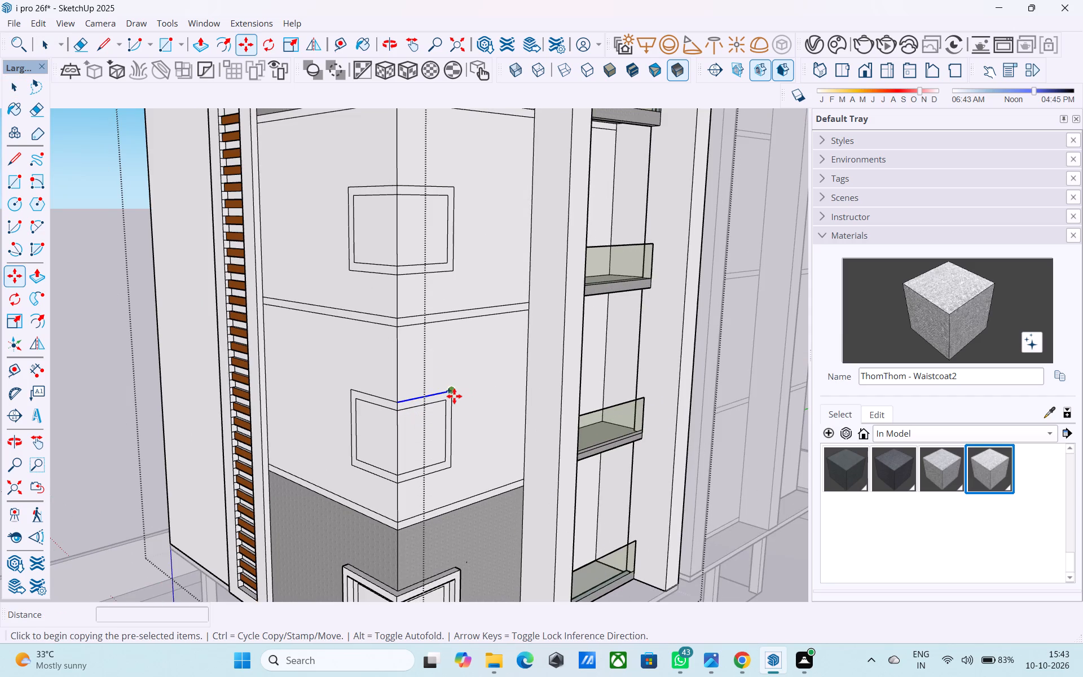
click(454, 395)
click(448, 379)
Copy the louvre-side top outline edge of the same corner window 6" upward to meet the first copy at the corner.
middle_click(395, 397)
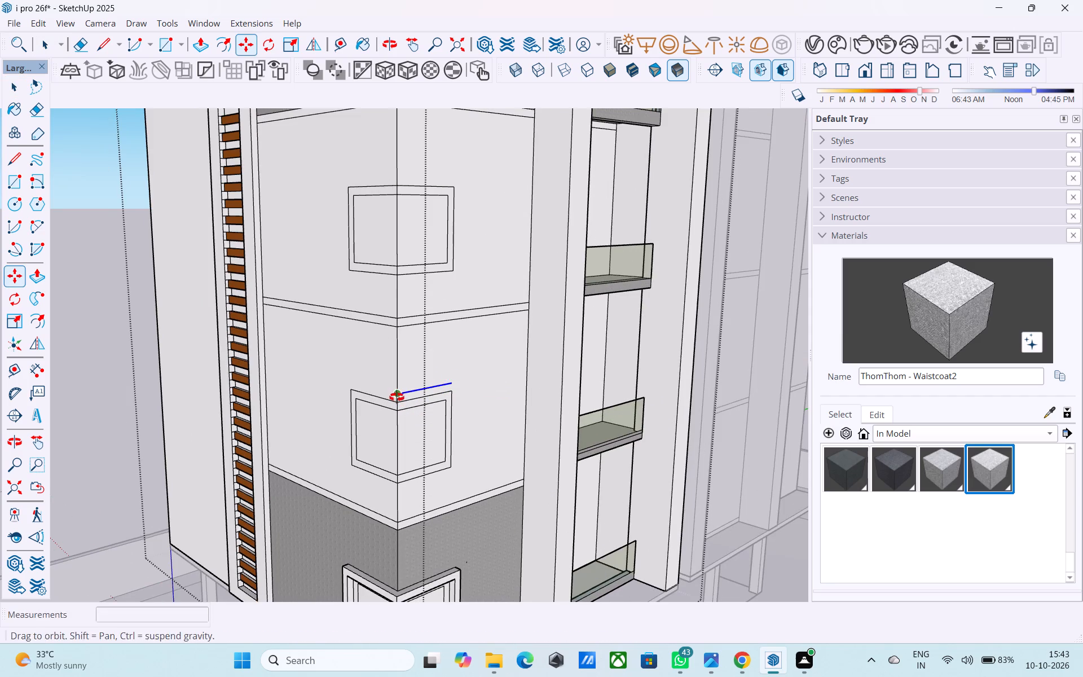
scroll(395, 403, up, 6)
key(space)
click(390, 394)
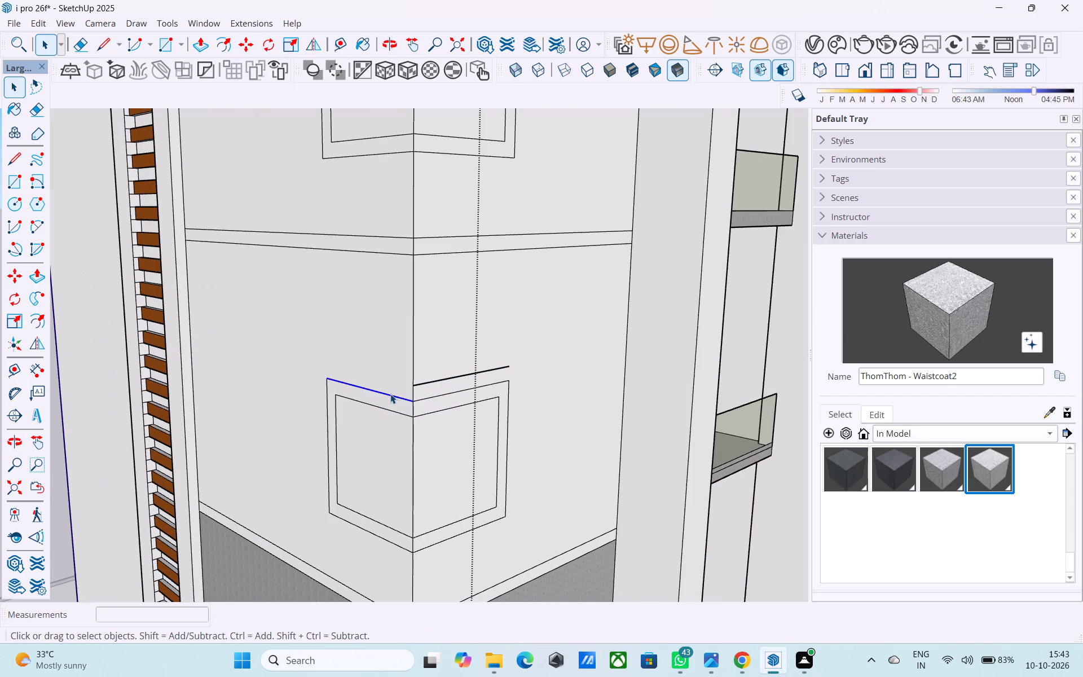
key(m)
click(412, 404)
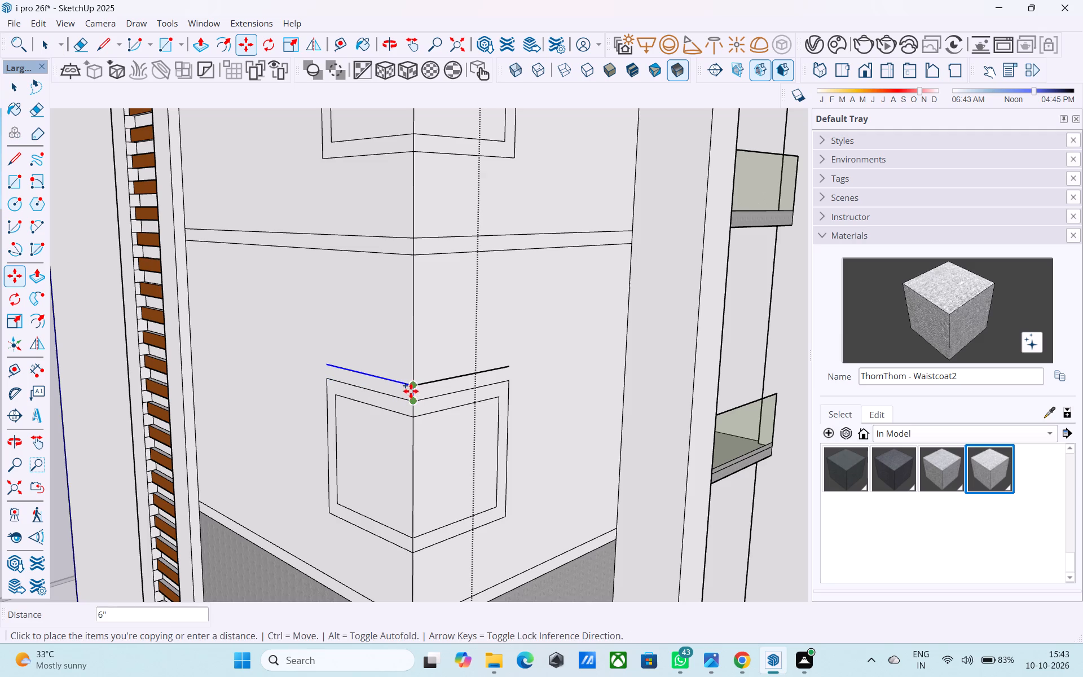
click(411, 390)
scroll(406, 359, down, 5)
key(space)
Copy the balcony-side top outline edge of the upper plain corner window 6" upward.
scroll(430, 408, down, 2)
shift+middle_drag(422, 428, 424, 405)
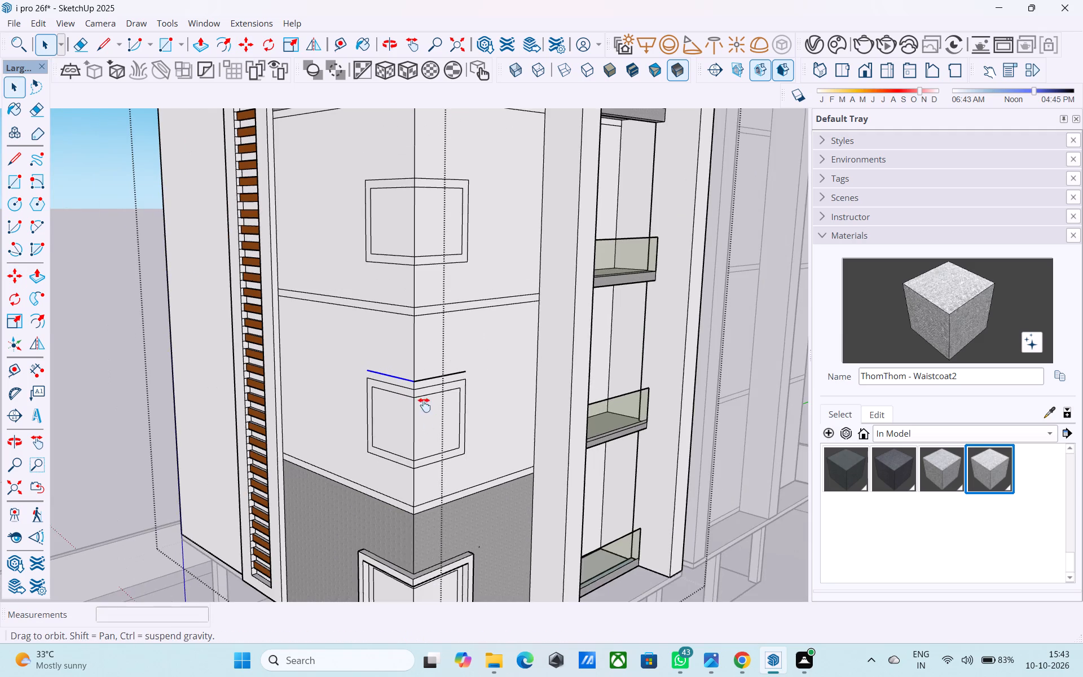
shift+middle_drag(424, 405, 418, 498)
shift+middle_drag(424, 385, 404, 459)
scroll(391, 349, up, 3)
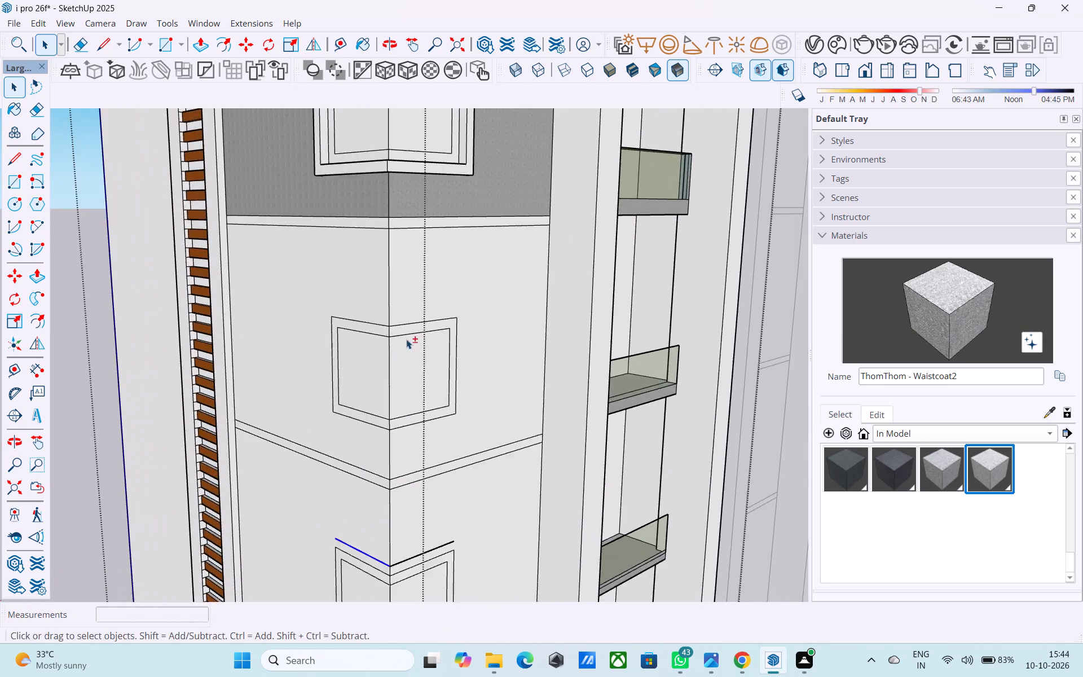
shift+middle_drag(411, 348, 403, 399)
scroll(410, 379, up, 3)
click(407, 363)
click(407, 368)
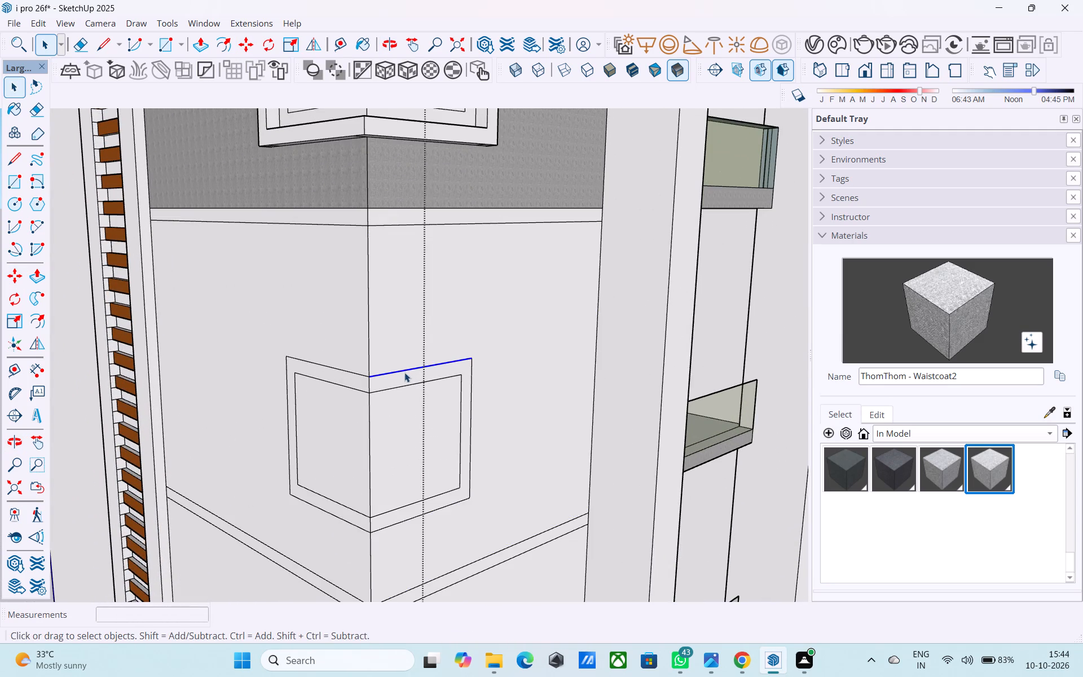
key(m)
click(367, 377)
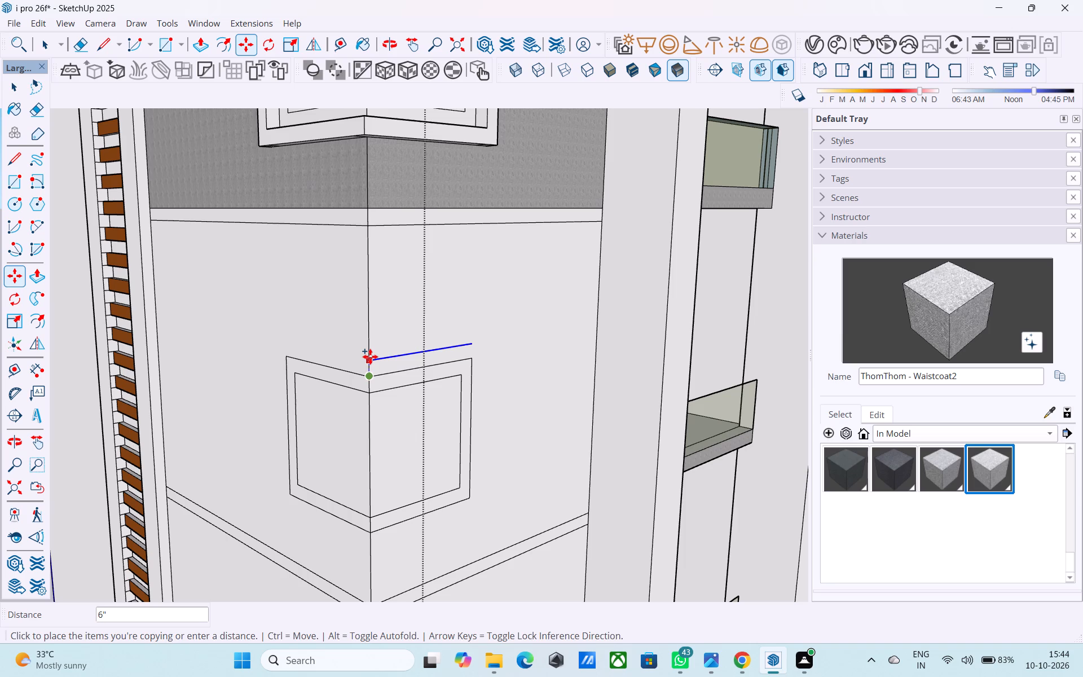
click(370, 356)
key(space)
Copy the louvre-side top outline edge of the upper plain corner window 6" upward to meet the first copy at the corner.
click(358, 373)
key(m)
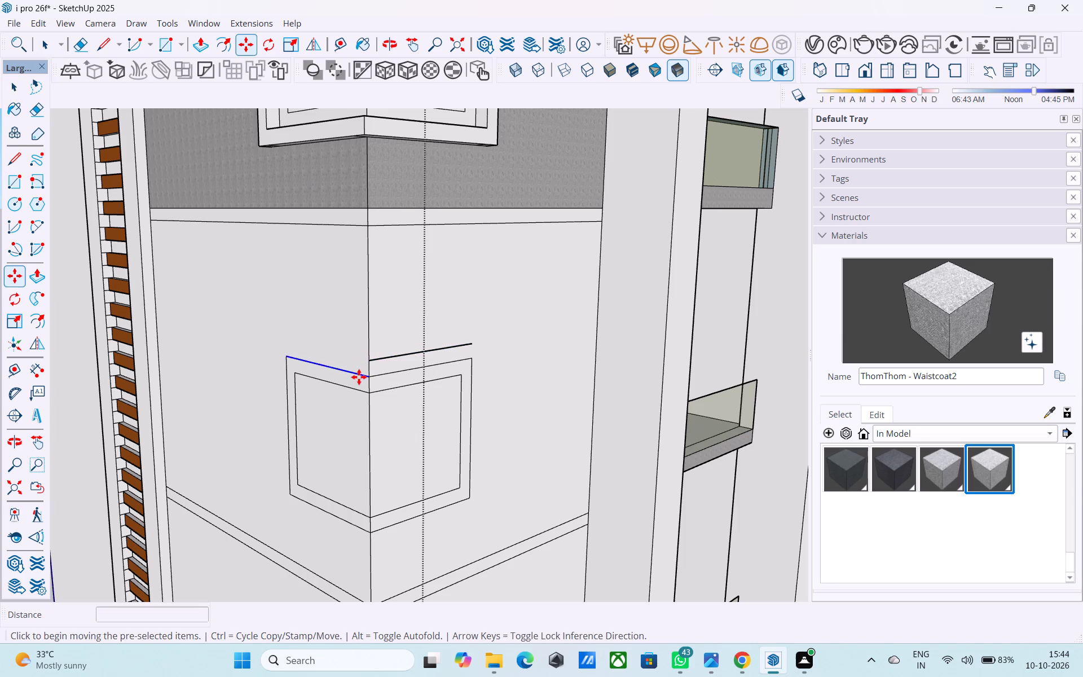
click(368, 377)
click(369, 361)
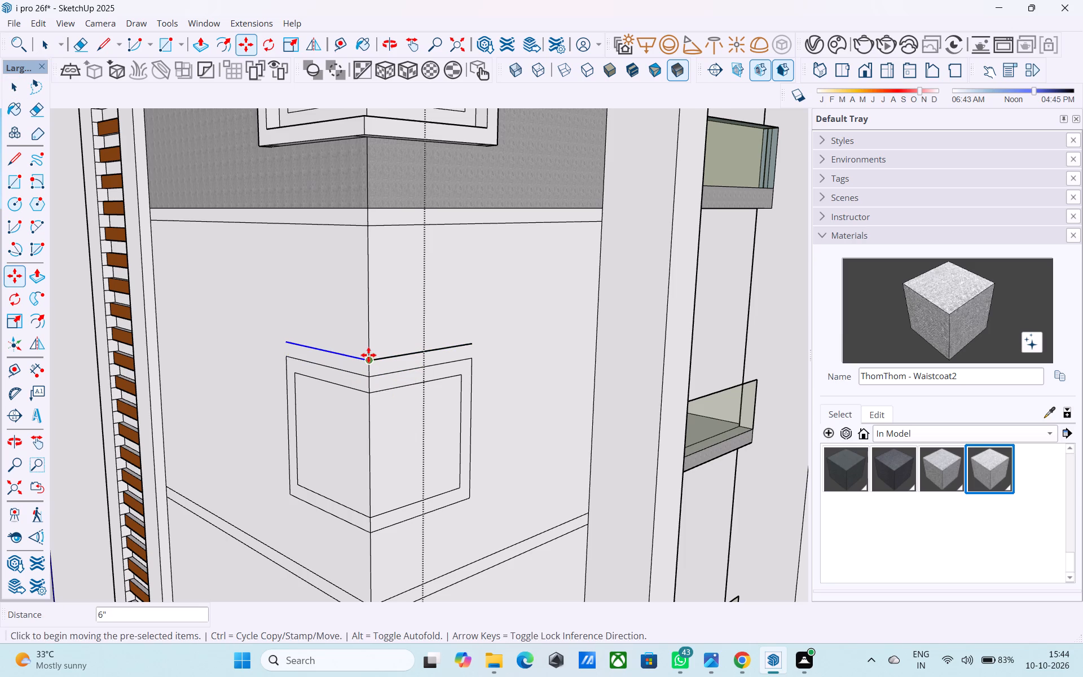
Draw lines closing the balcony-side strip above the upper plain corner window, extending it 1' past the outline at 6" high.
key(l)
click(466, 362)
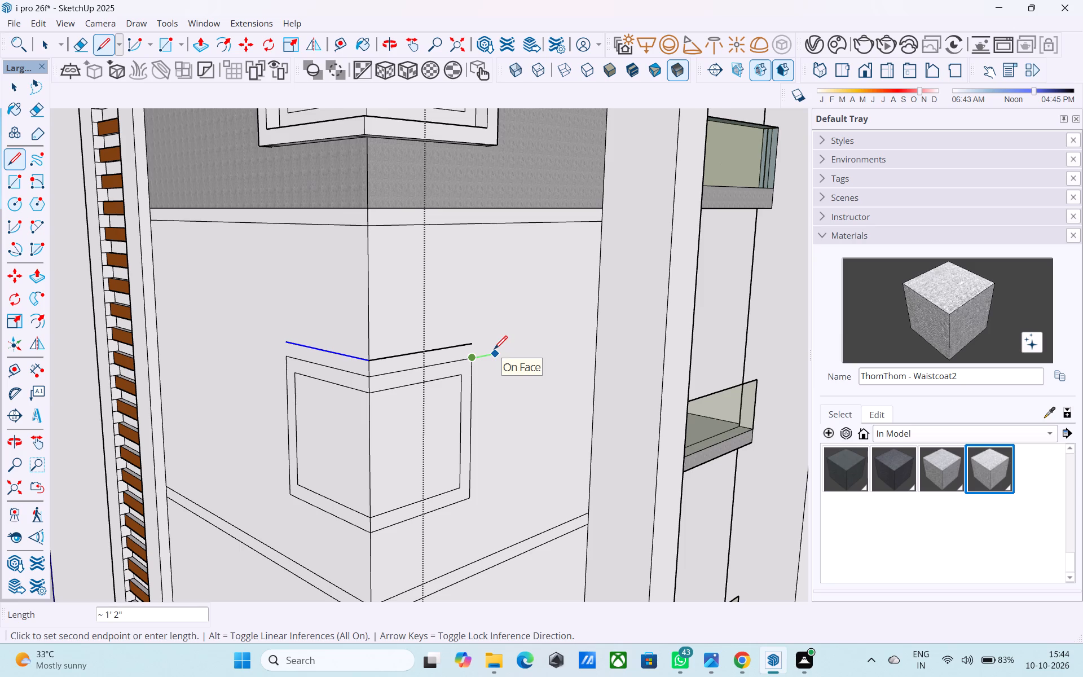
key(1)
key(apostrophe)
key(Return)
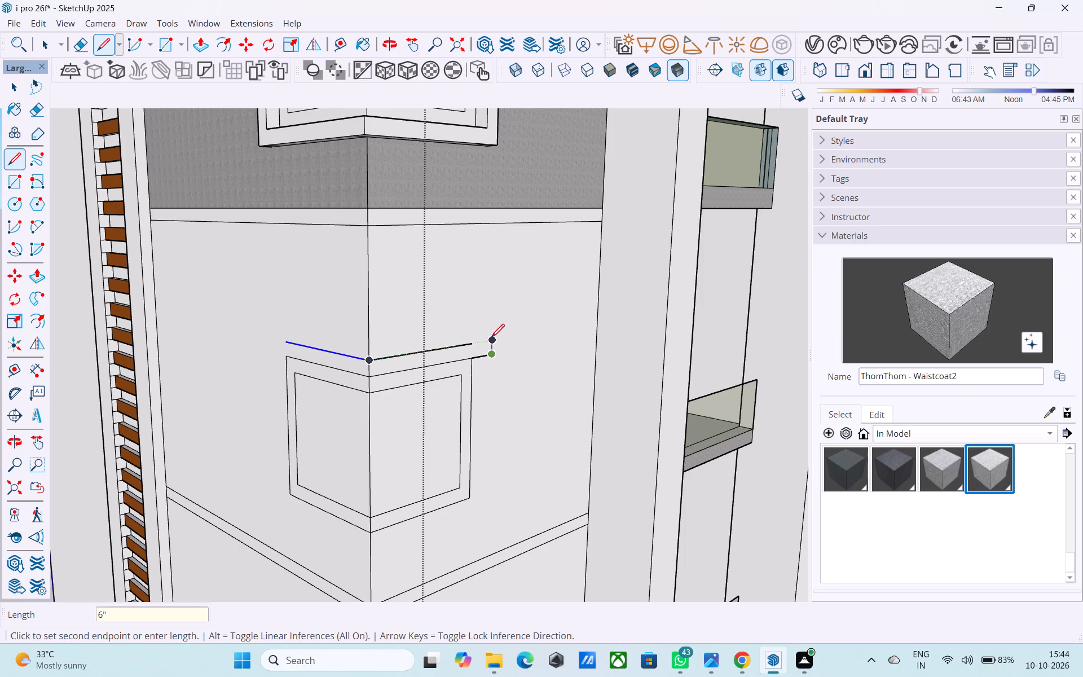
click(492, 337)
click(472, 342)
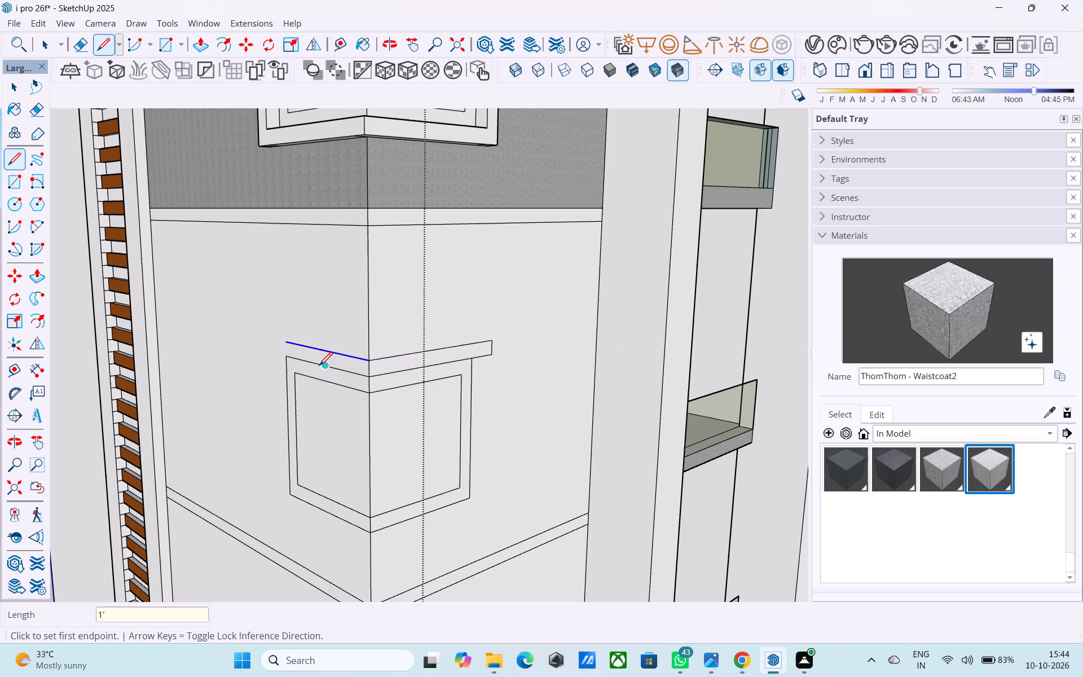
Close the louvre-side strip above the same window with lines extending it 1' past the outline.
scroll(297, 365, up, 4)
click(279, 355)
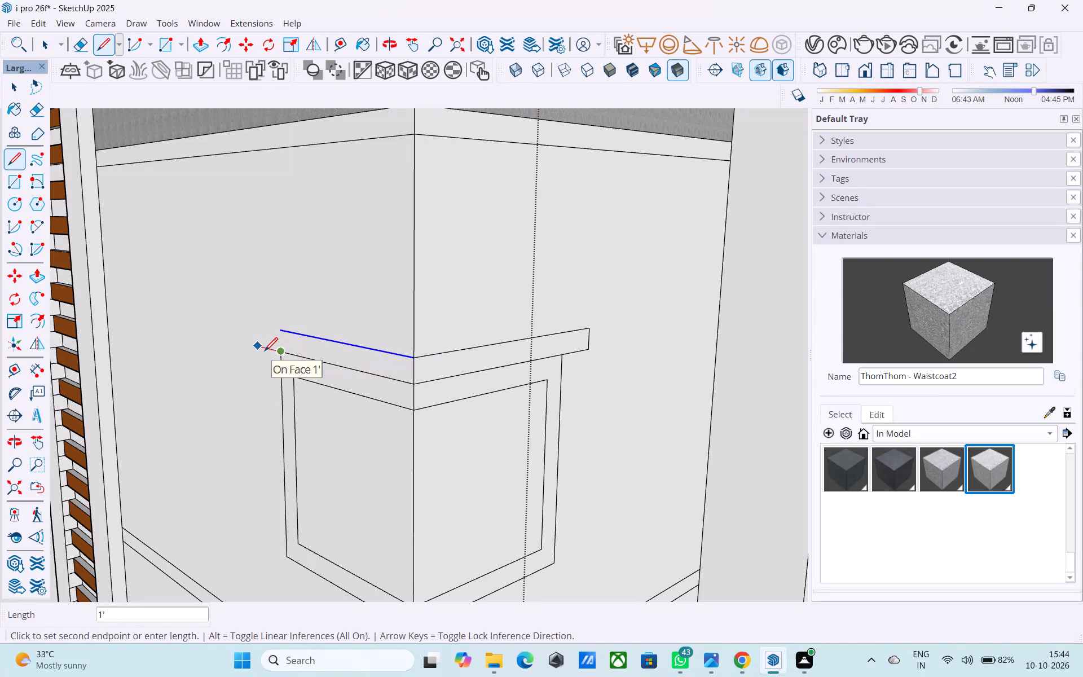
click(265, 352)
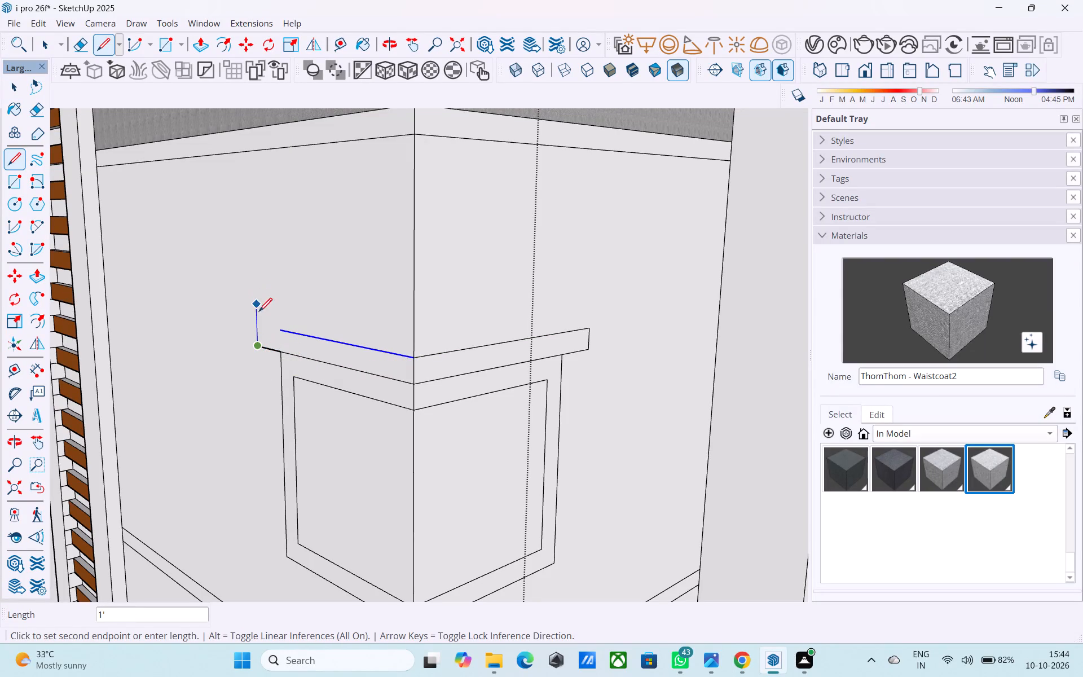
click(258, 325)
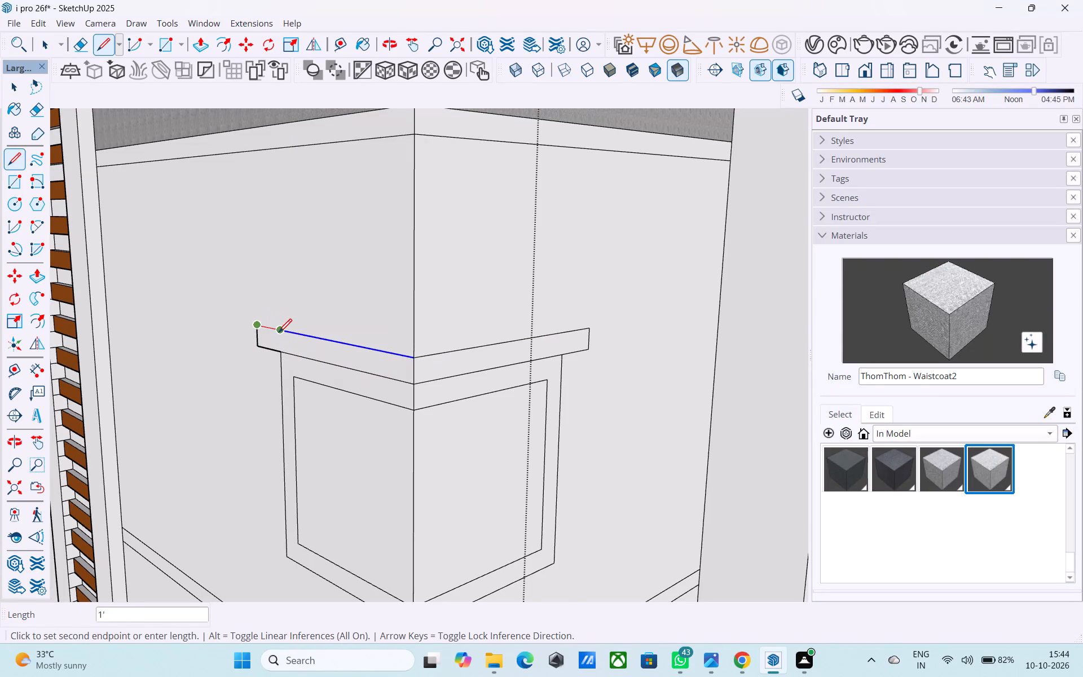
click(279, 333)
Draw lines closing the louvre-side strip above the lower plain corner window, extending it 1' past the outline at 6" high.
middle_drag(273, 341, 314, 293)
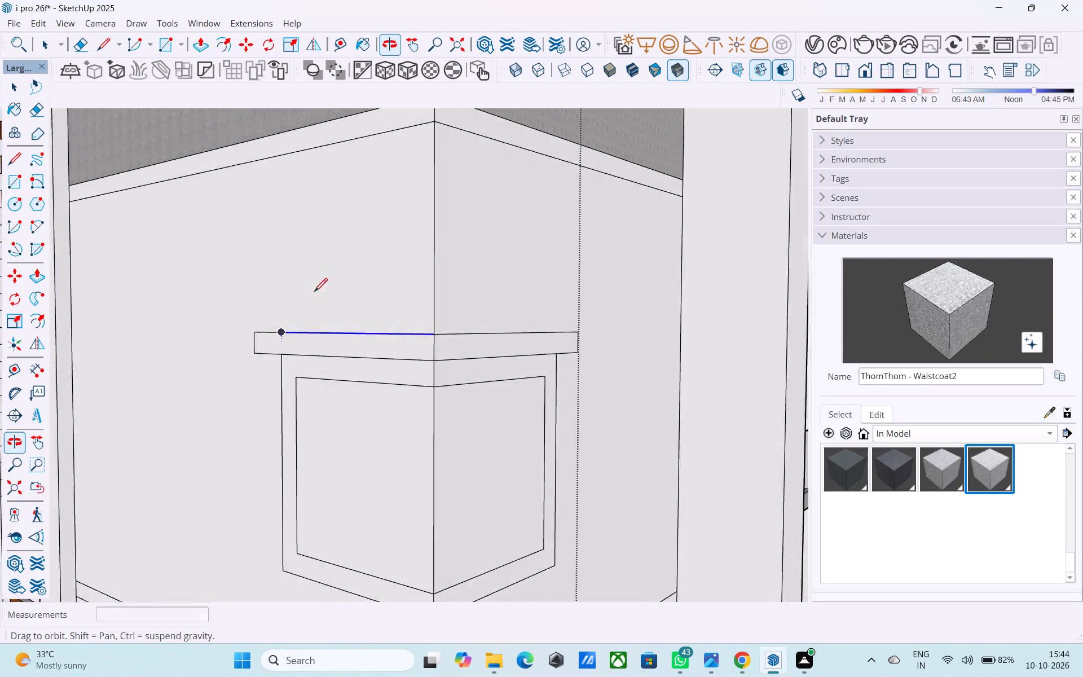
middle_drag(314, 293, 314, 293)
scroll(316, 278, down, 13)
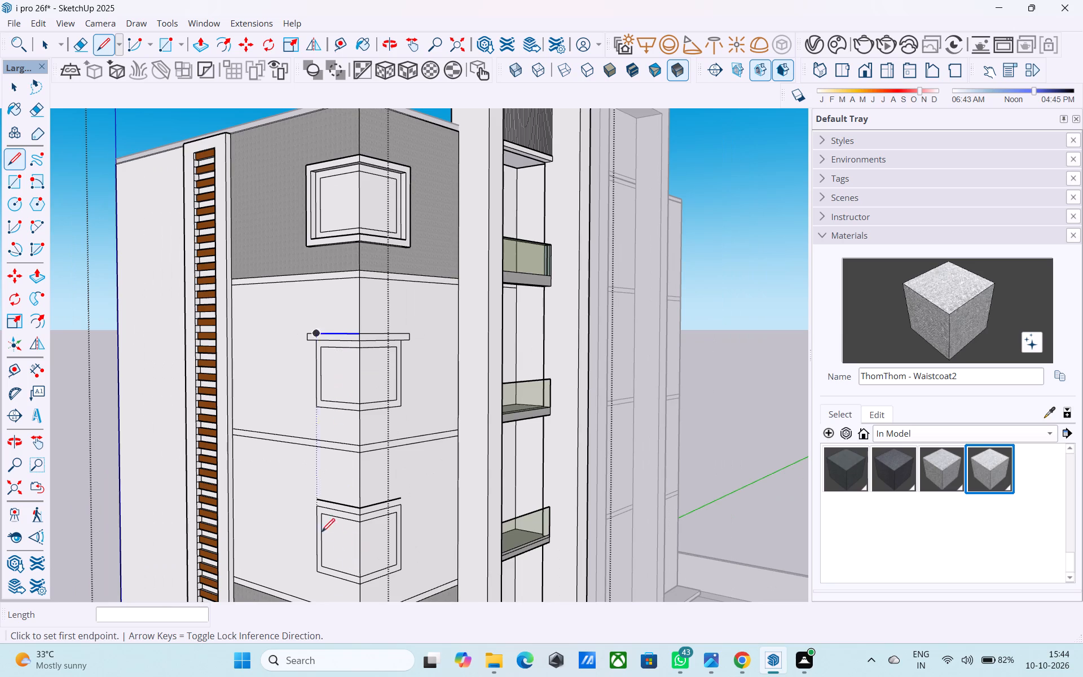
scroll(320, 529, up, 15)
click(312, 473)
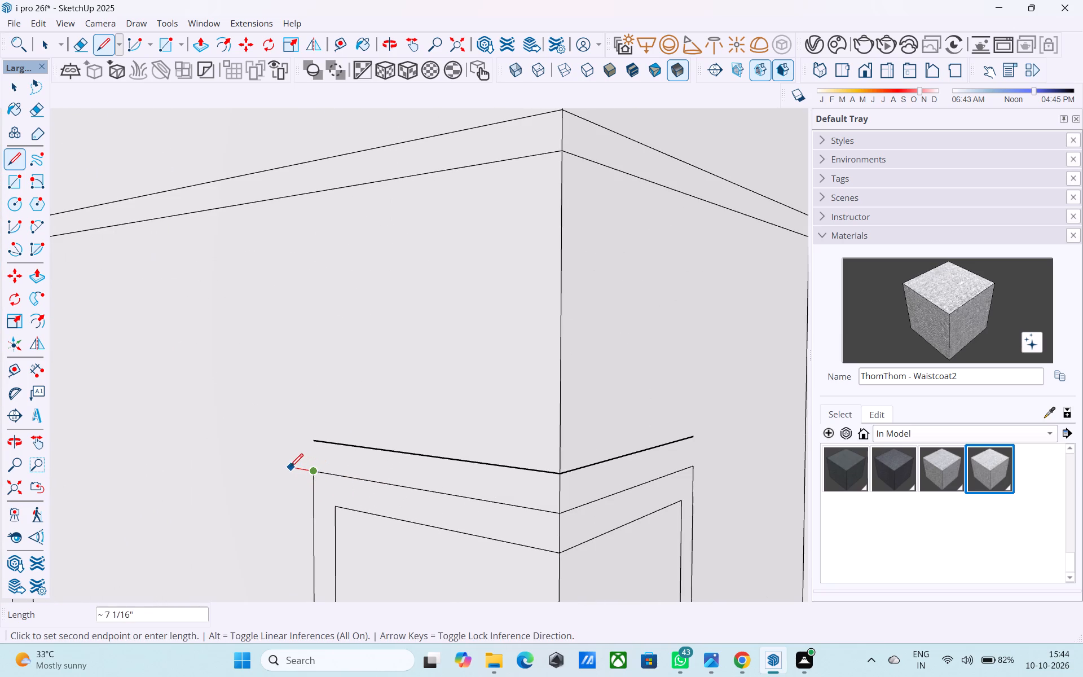
click(278, 467)
key(6)
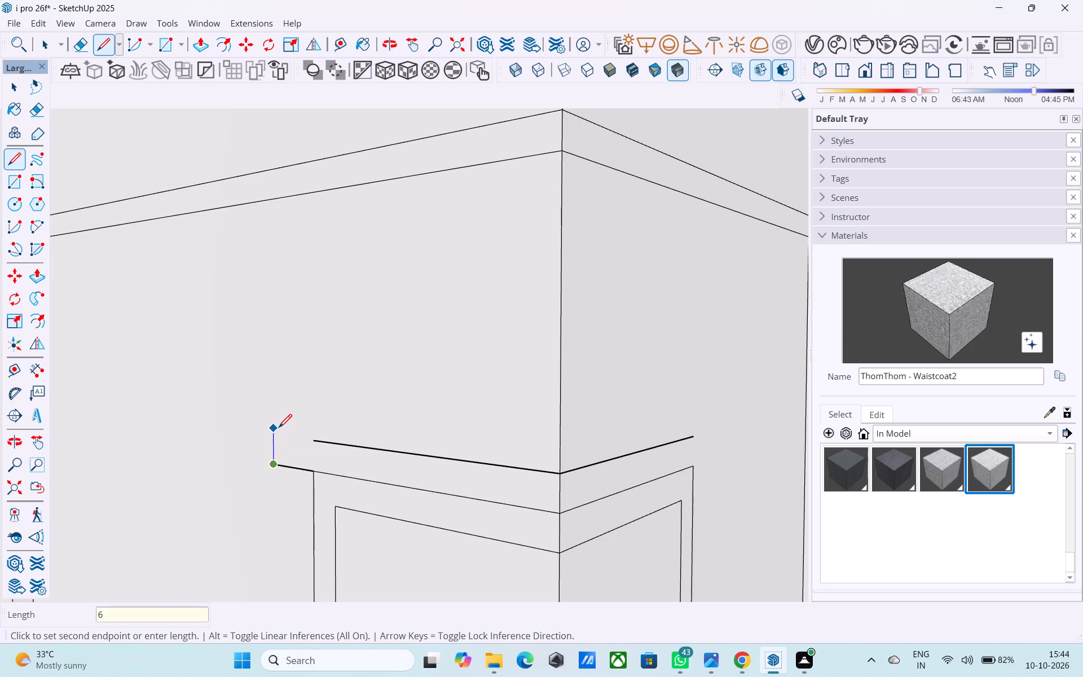
key(shift+quotedbl)
key(Return)
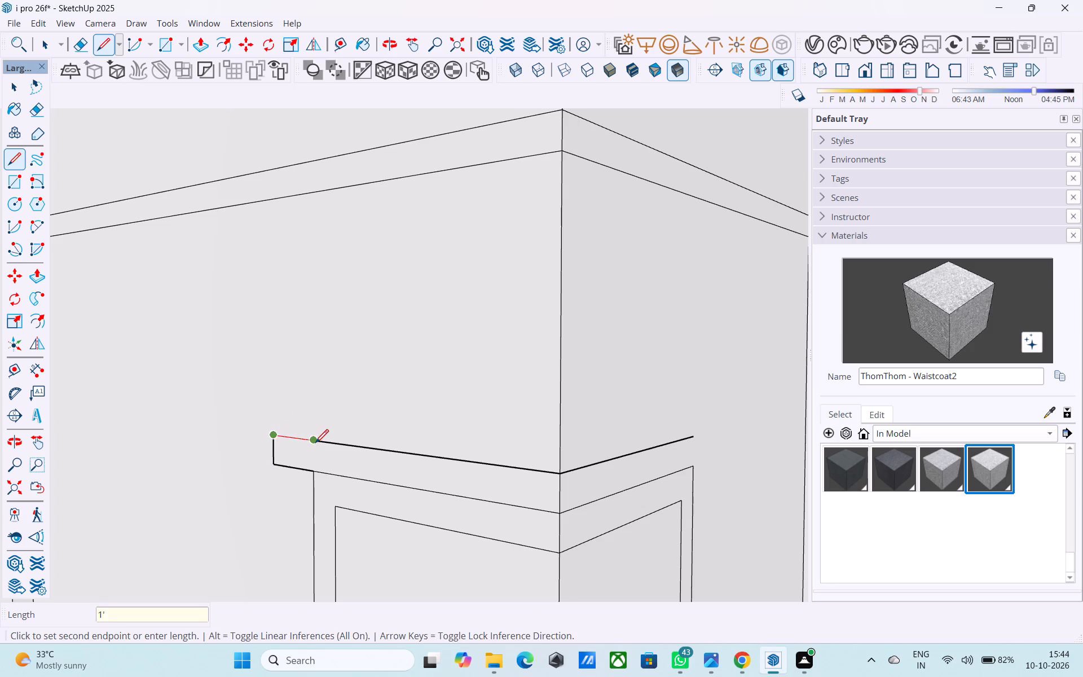
click(315, 444)
Close the balcony-side strip above the lower plain corner window with lines extending it 1' past the outline at 6" high.
scroll(277, 439, down, 4)
middle_drag(541, 471, 382, 459)
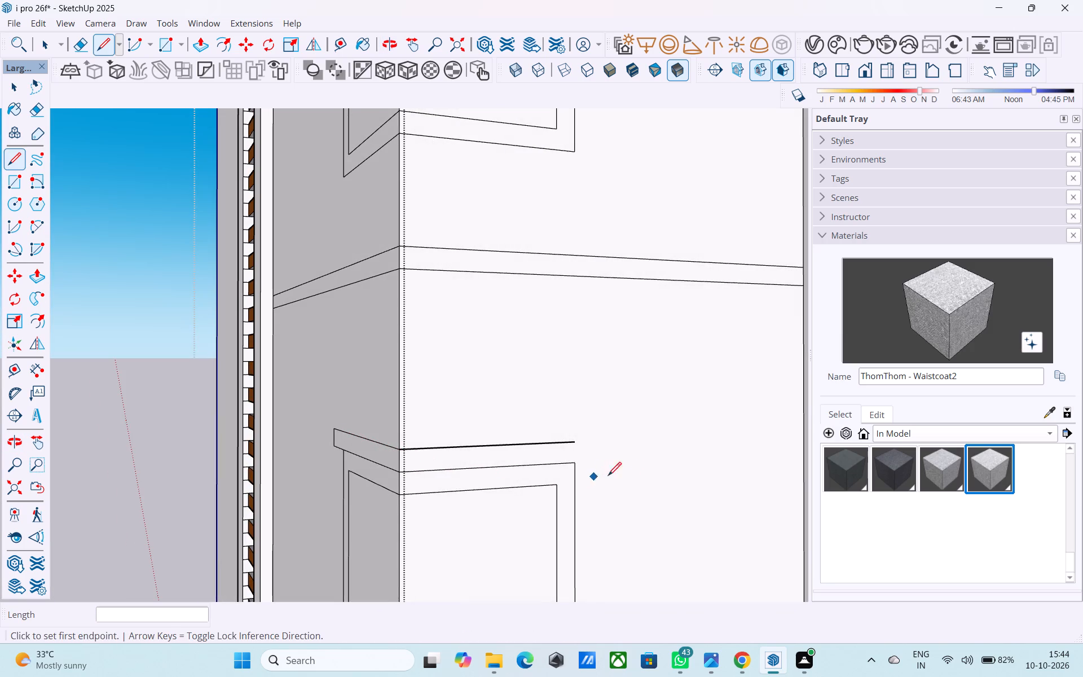
middle_drag(620, 480, 539, 481)
scroll(507, 473, up, 3)
click(489, 460)
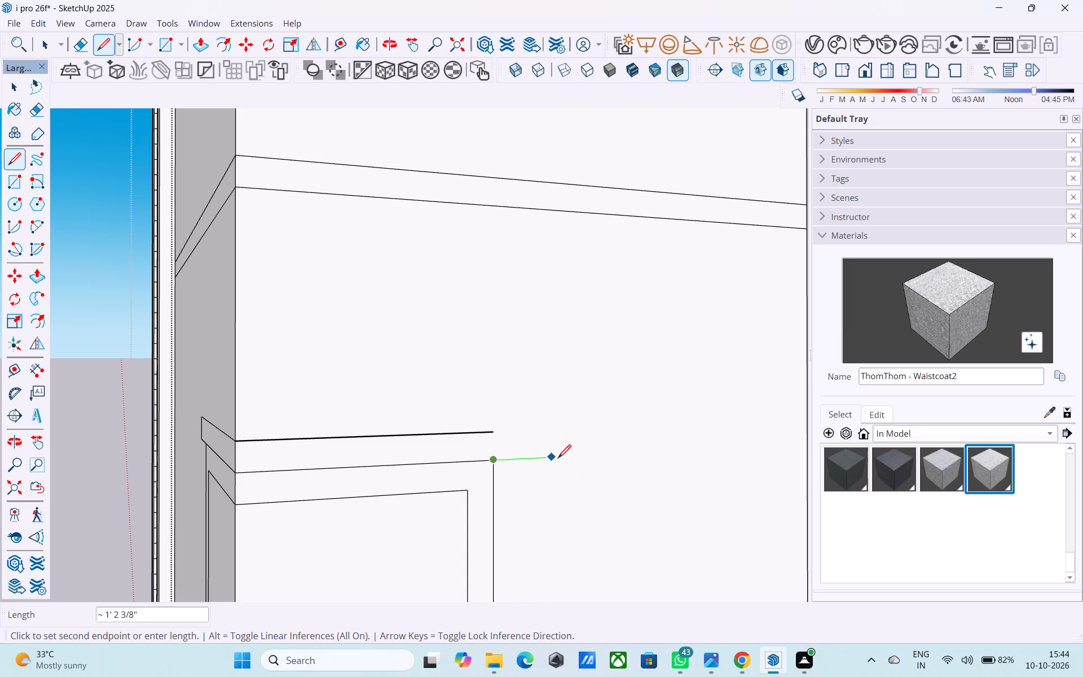
text(1')
key(Return)
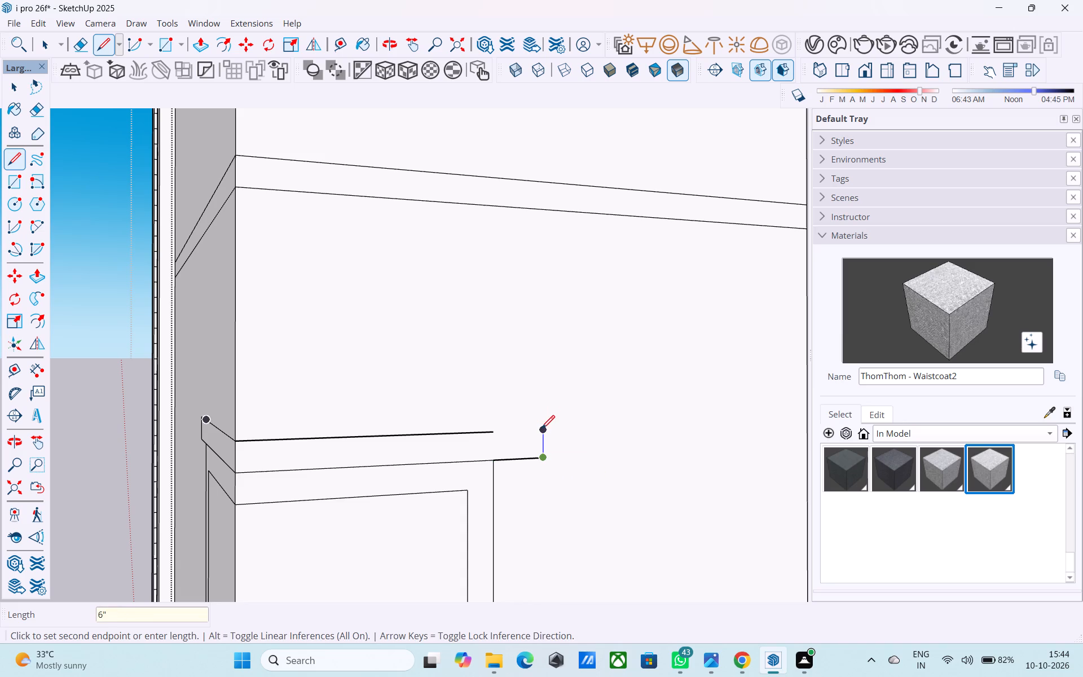
click(541, 430)
click(490, 432)
Push/Pull both strips above the lower plain corner window outward 6" to form a projecting ledge.
middle_drag(443, 456, 549, 461)
scroll(549, 453, down, 4)
key(space)
click(460, 456)
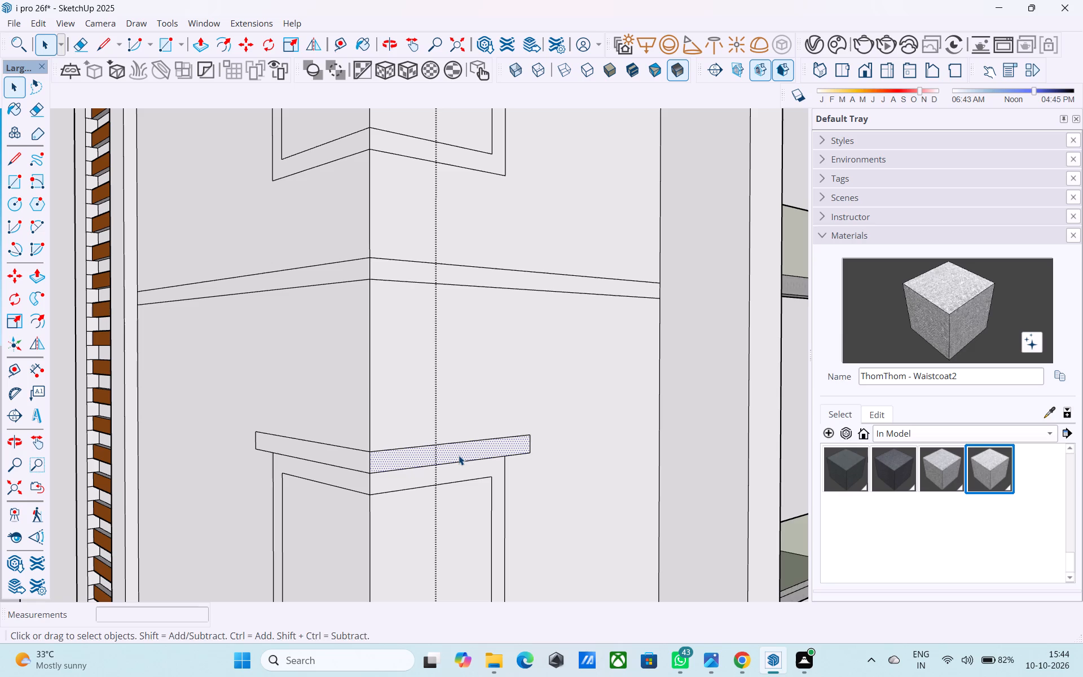
key(p)
click(458, 453)
key(6)
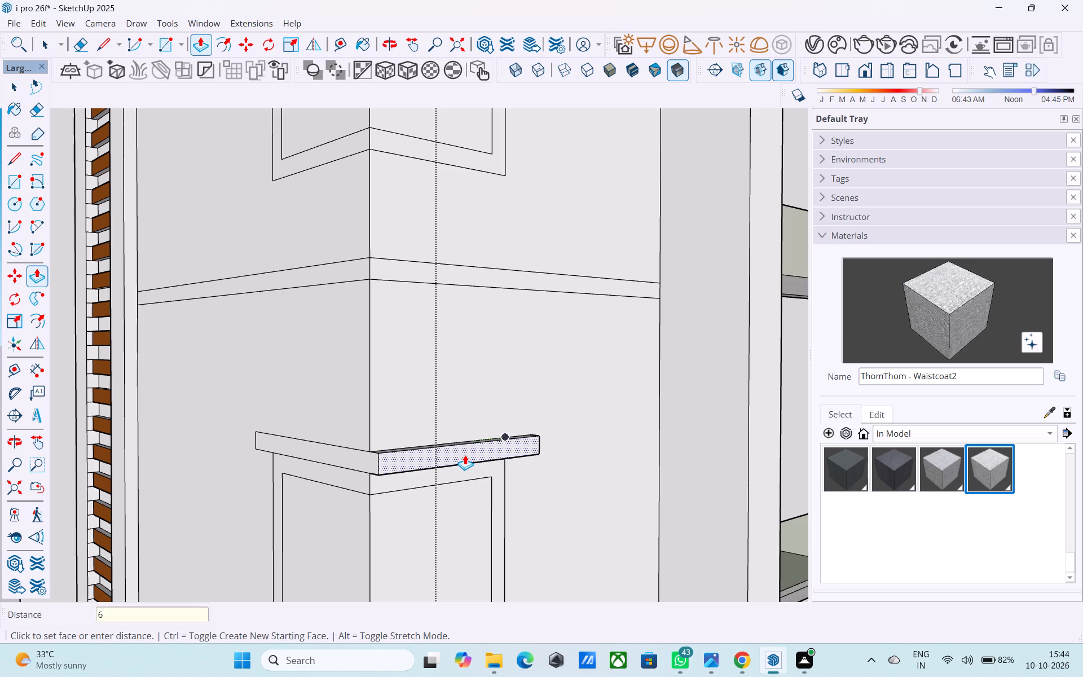
key(shift+quotedbl)
key(Return)
double_click(344, 455)
Extrude both strips above the upper plain corner window outward by the same 6" distance.
scroll(344, 468, down, 5)
shift+middle_drag(342, 501, 347, 623)
shift+scroll(349, 278, up, 3)
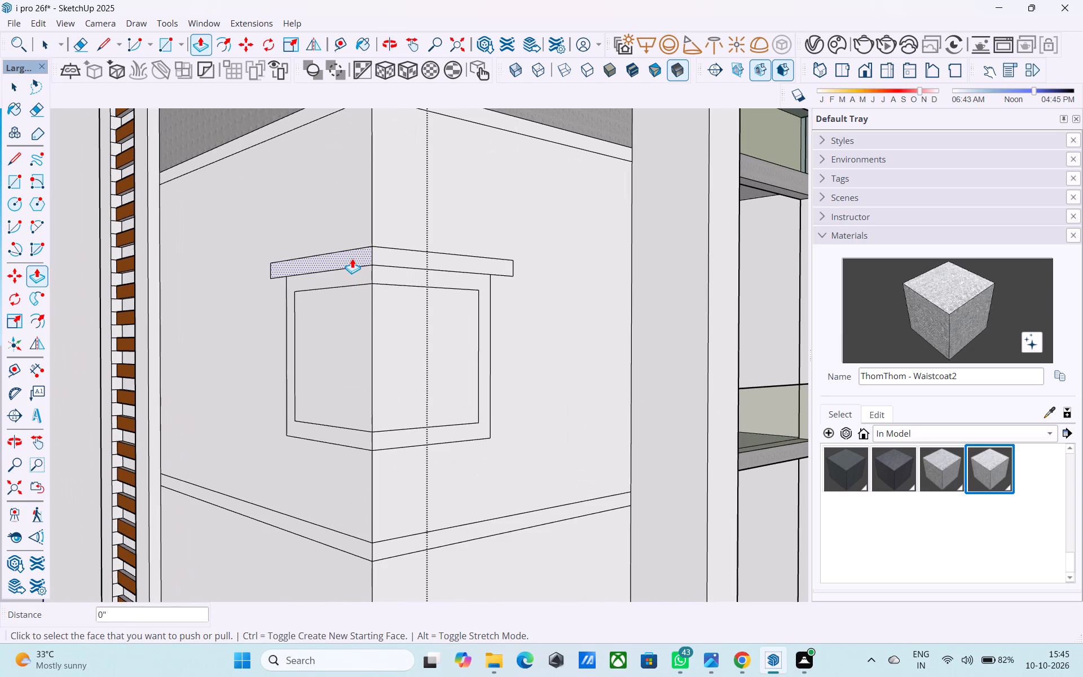
double_click(352, 258)
double_click(412, 254)
Erase the leftover seam lines on the top face of the upper corner window's ledge.
scroll(402, 278, down, 4)
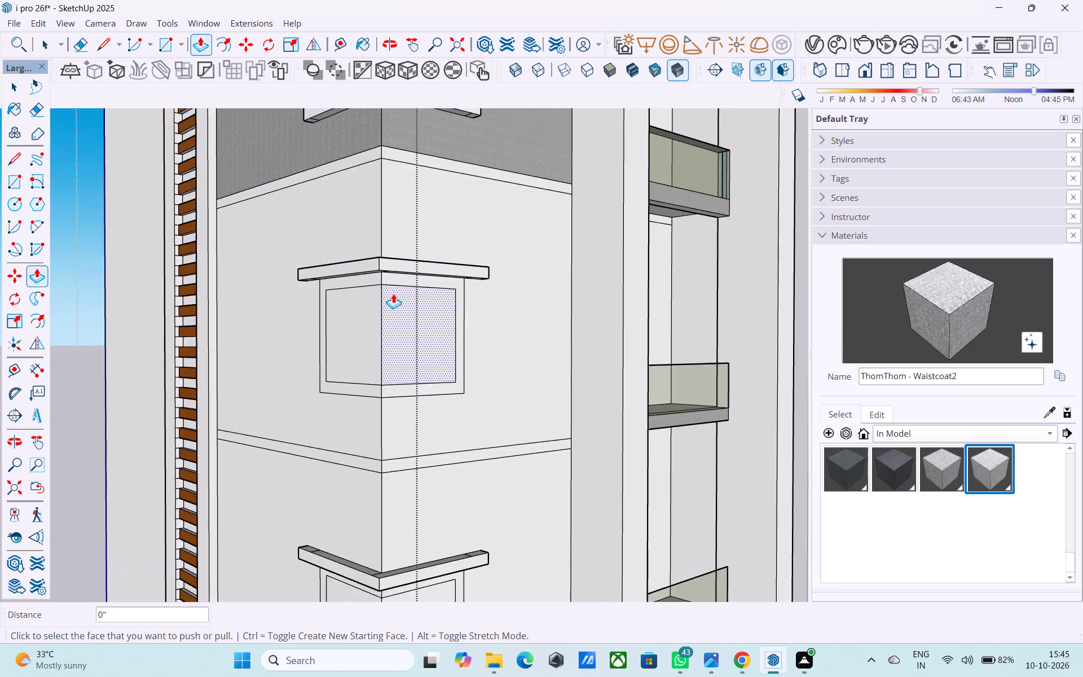
middle_drag(393, 293, 376, 505)
key(e)
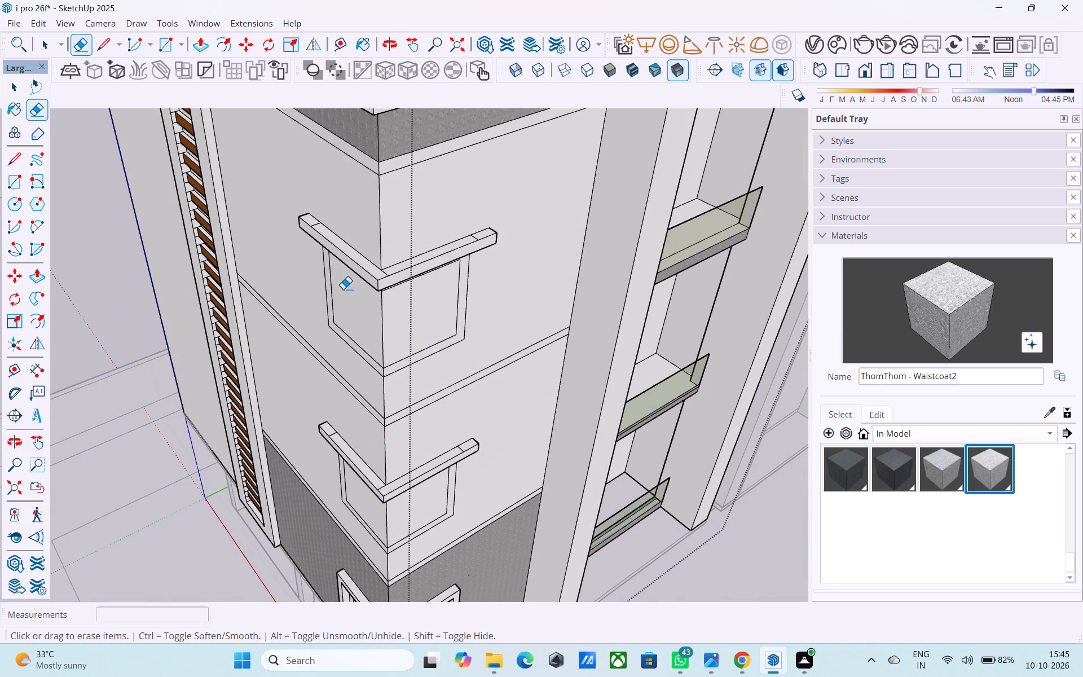
scroll(327, 257, up, 7)
click(308, 205)
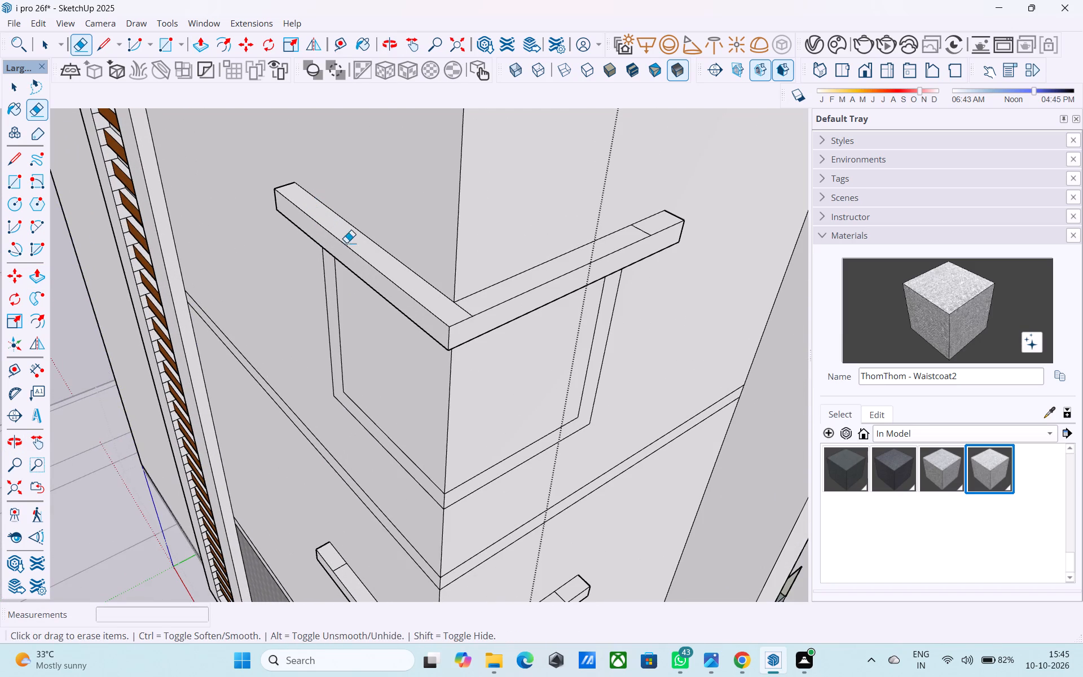
click(468, 311)
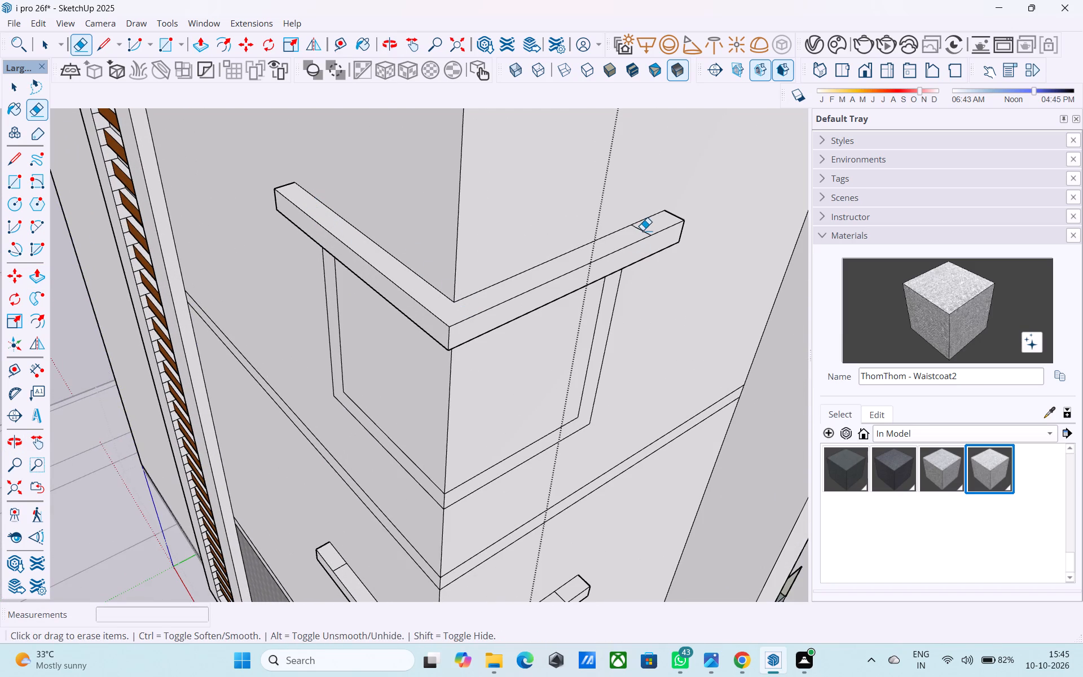
click(642, 230)
Erase the leftover seam lines on the top face of the lower corner window's ledge.
scroll(508, 243, down, 7)
shift+middle_drag(433, 456, 420, 357)
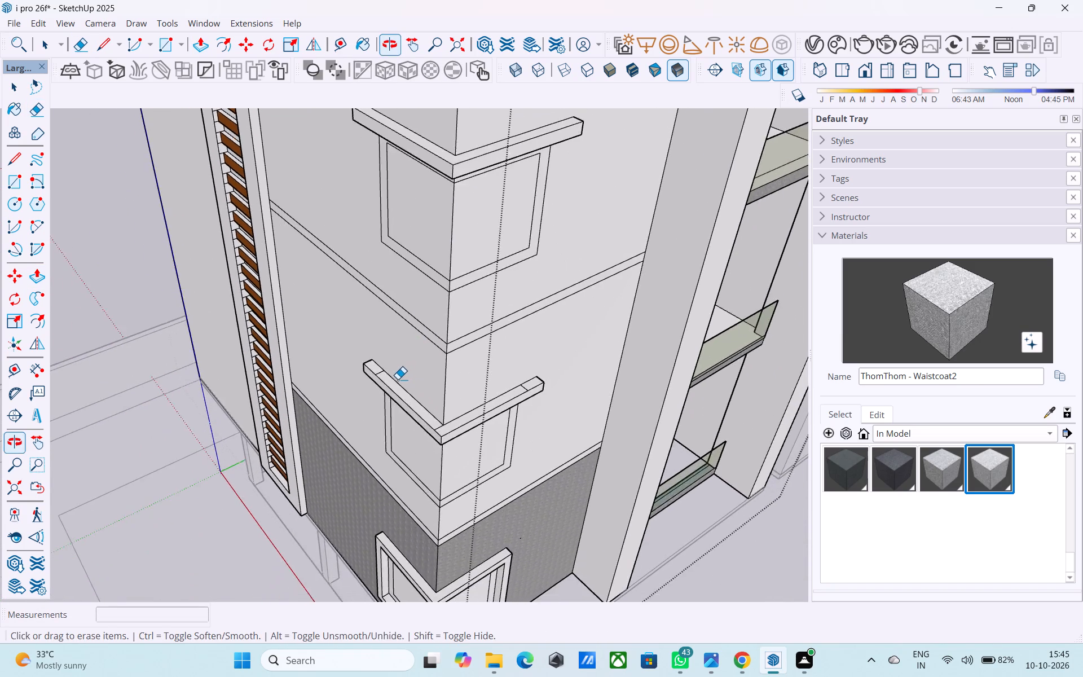
scroll(397, 379, up, 10)
click(356, 359)
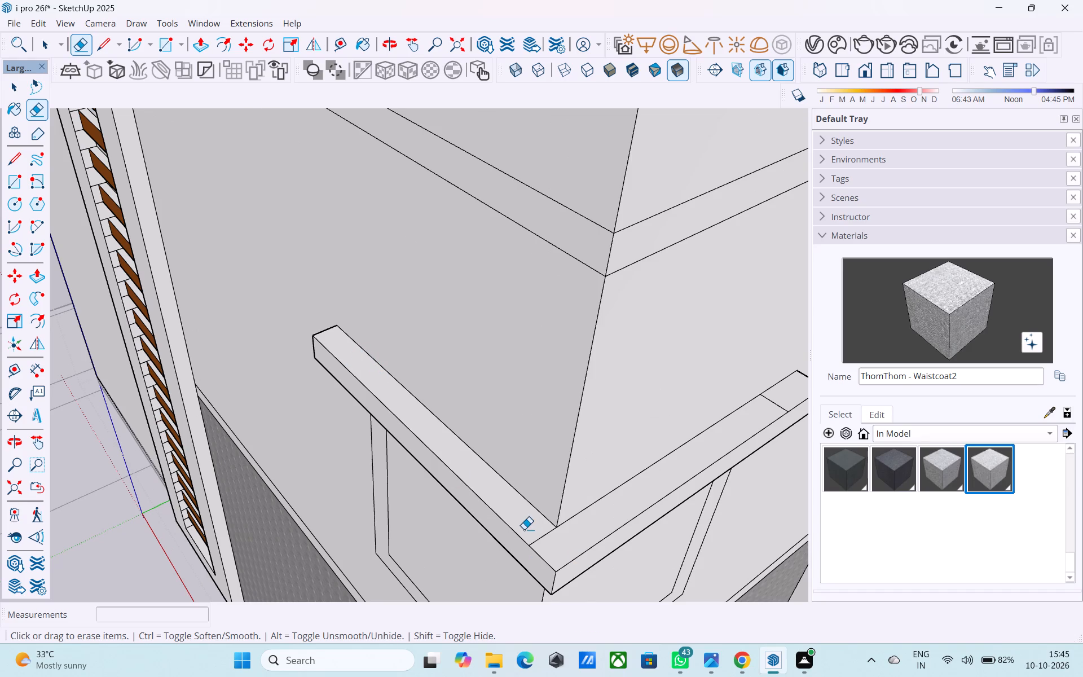
click(545, 540)
middle_drag(610, 531, 425, 533)
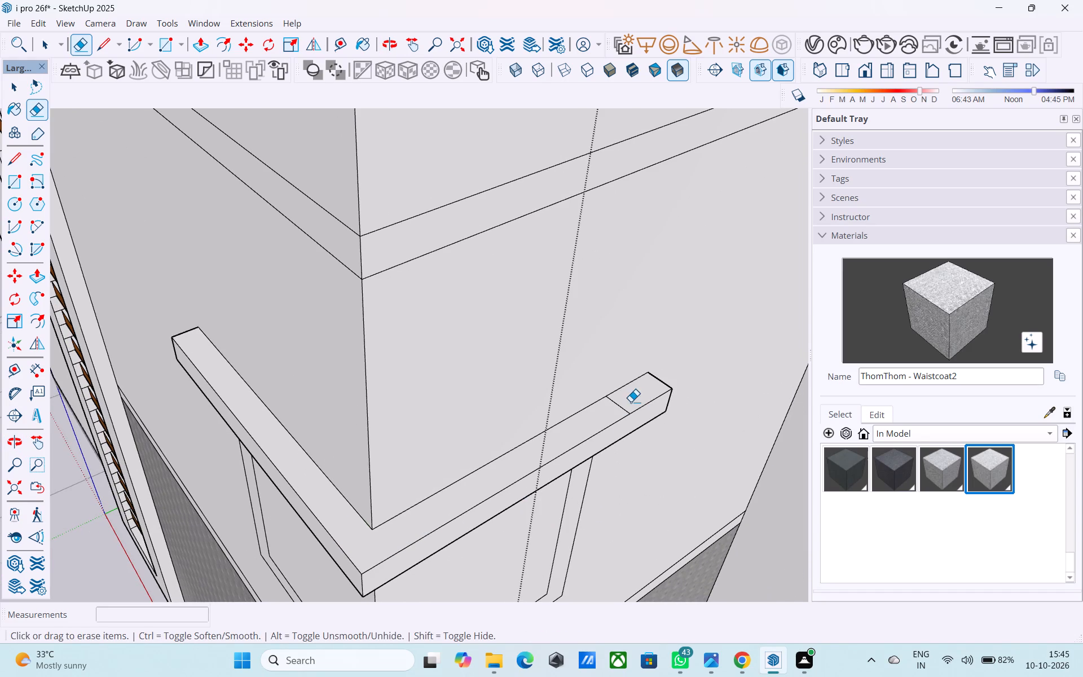
drag(628, 403, 619, 408)
Examine the new window ledges alongside the framed corner windows on the lowest and top floors.
middle_drag(548, 496, 569, 420)
scroll(568, 420, down, 9)
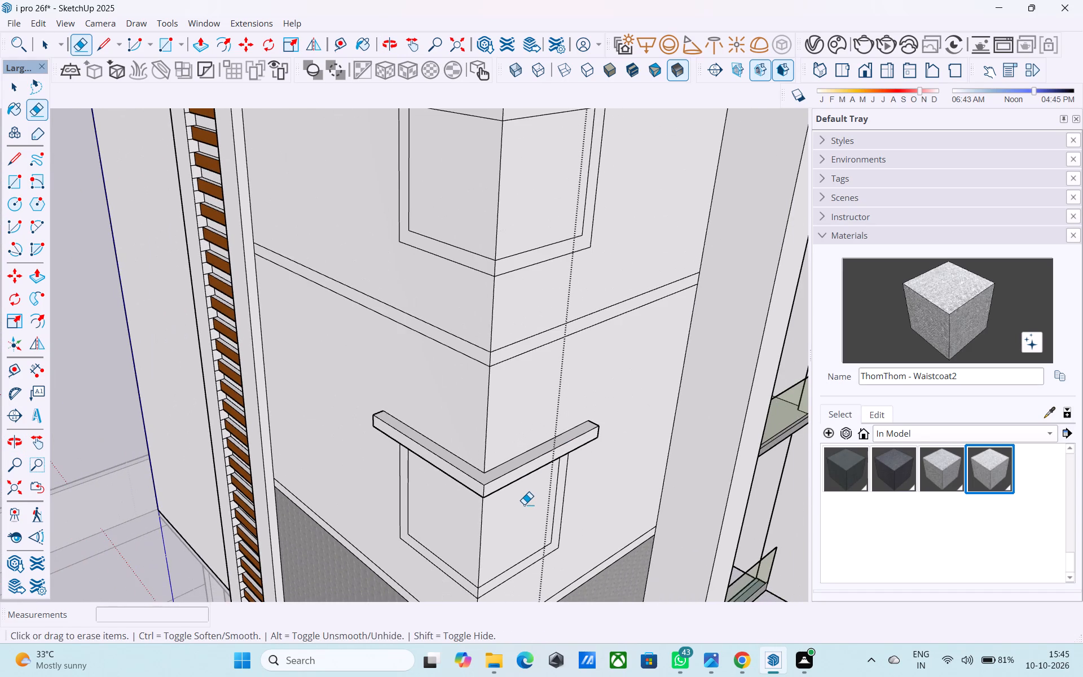
scroll(524, 520, down, 4)
middle_drag(525, 543, 515, 441)
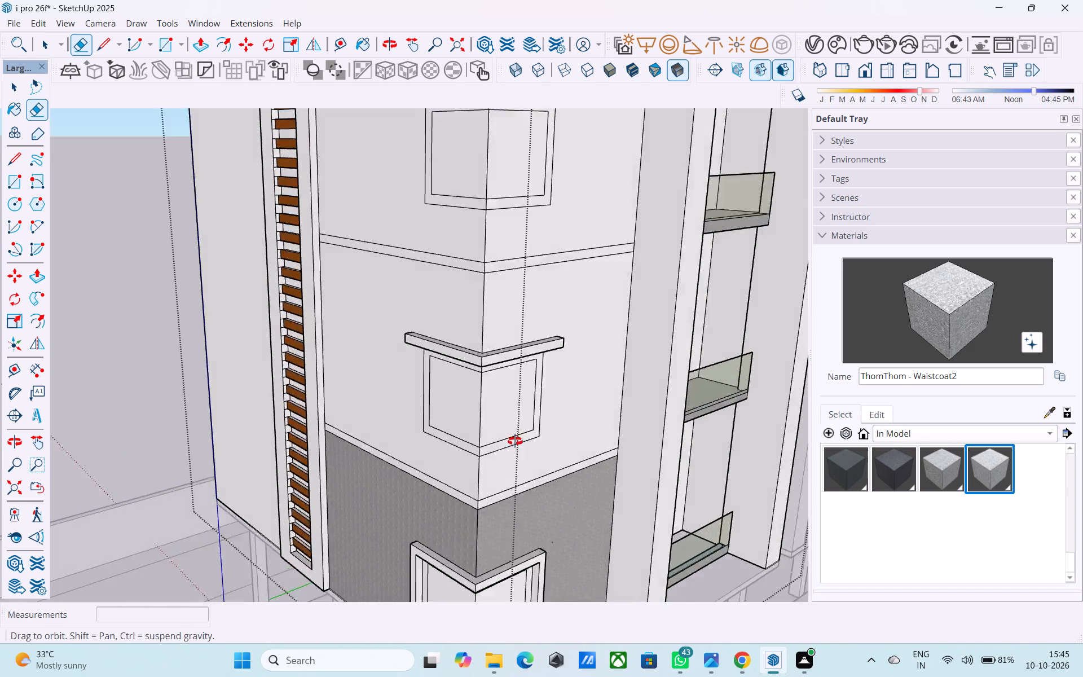
middle_drag(515, 441, 507, 420)
shift+middle_drag(505, 423, 516, 398)
middle_drag(516, 398, 532, 414)
scroll(487, 406, down, 1)
shift+middle_drag(501, 457, 483, 443)
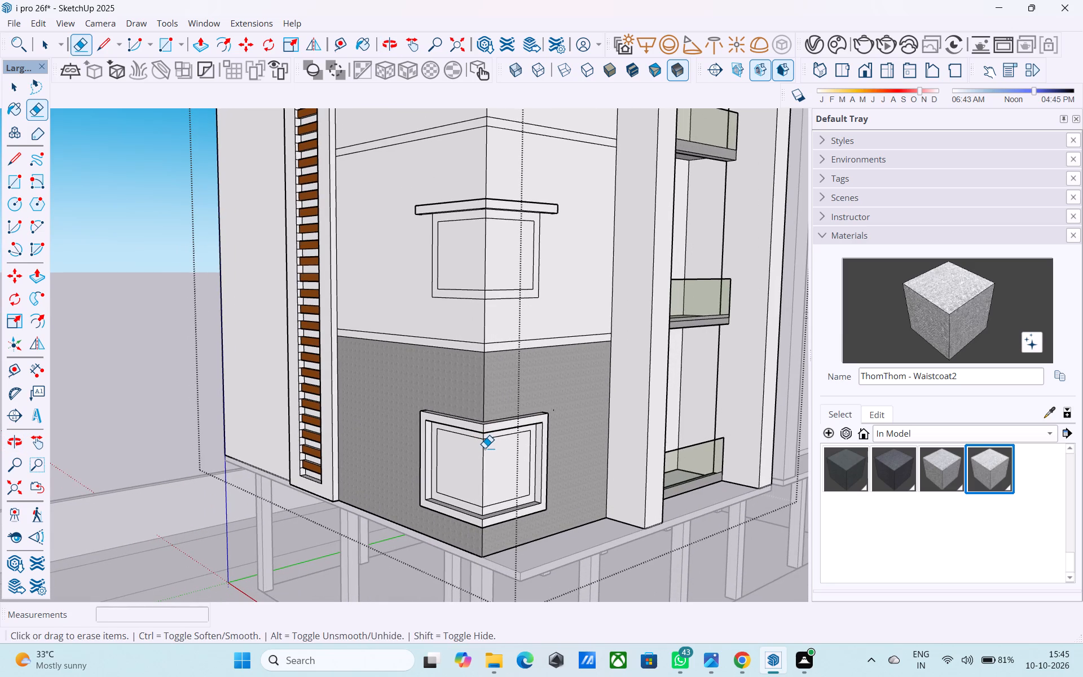
scroll(485, 448, up, 2)
scroll(485, 448, down, 5)
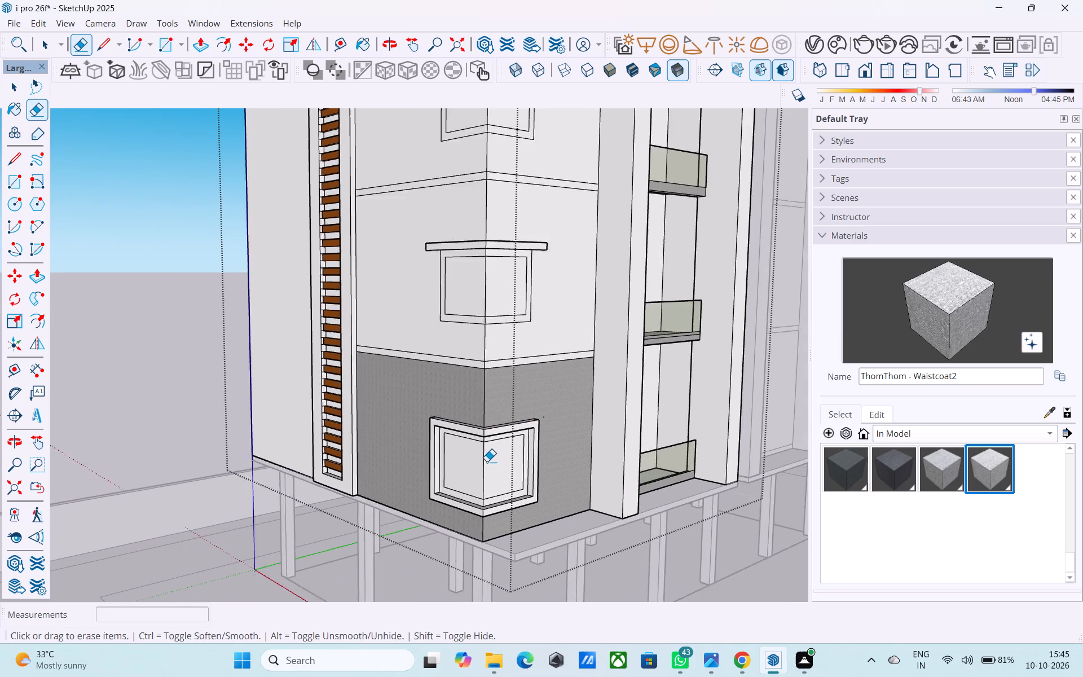
scroll(487, 461, down, 6)
middle_drag(499, 414, 450, 490)
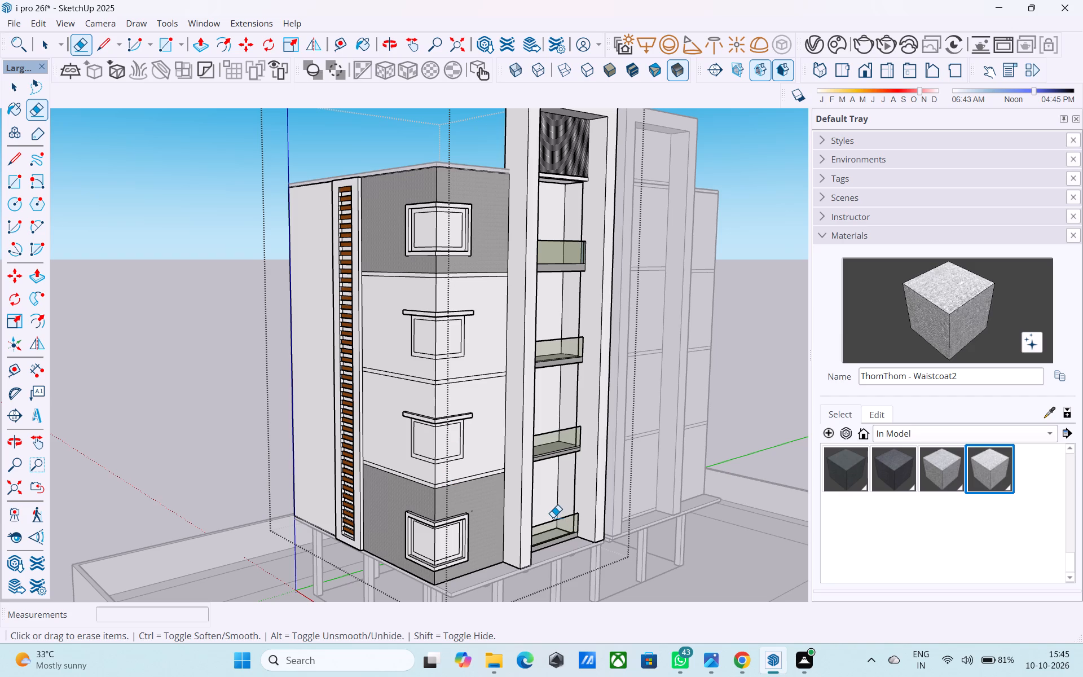
Leave the building group and inspect the facade, focusing on the top framed window and the ledged window below it.
key(space)
scroll(553, 517, down, 4)
click(260, 390)
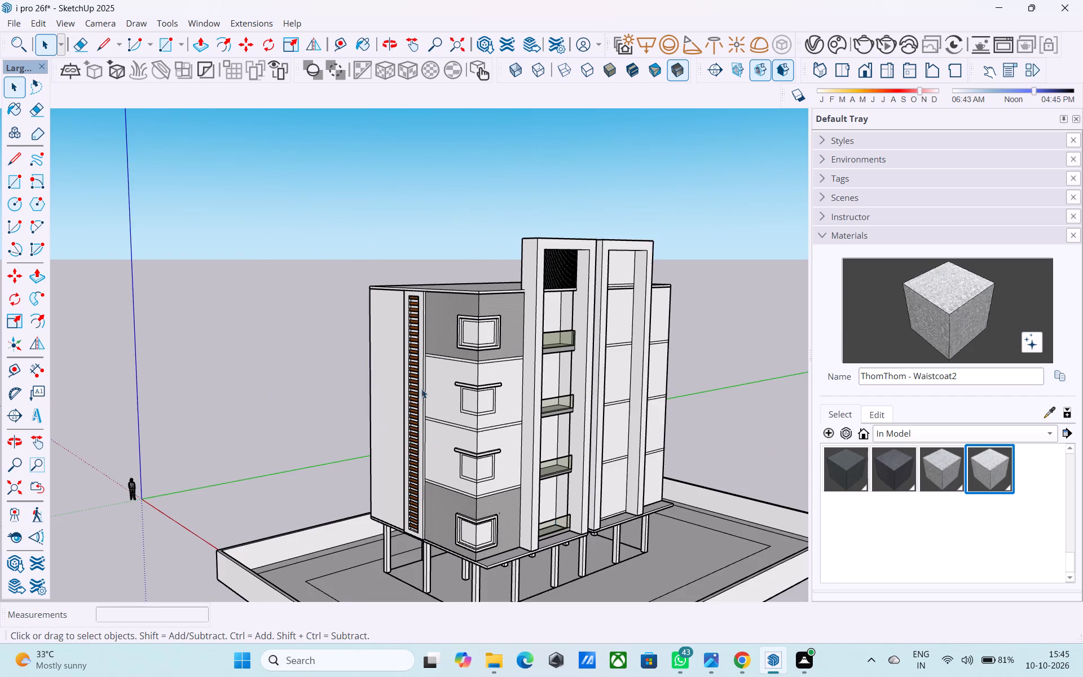
middle_drag(425, 379, 371, 341)
middle_drag(447, 368, 417, 372)
scroll(411, 344, up, 6)
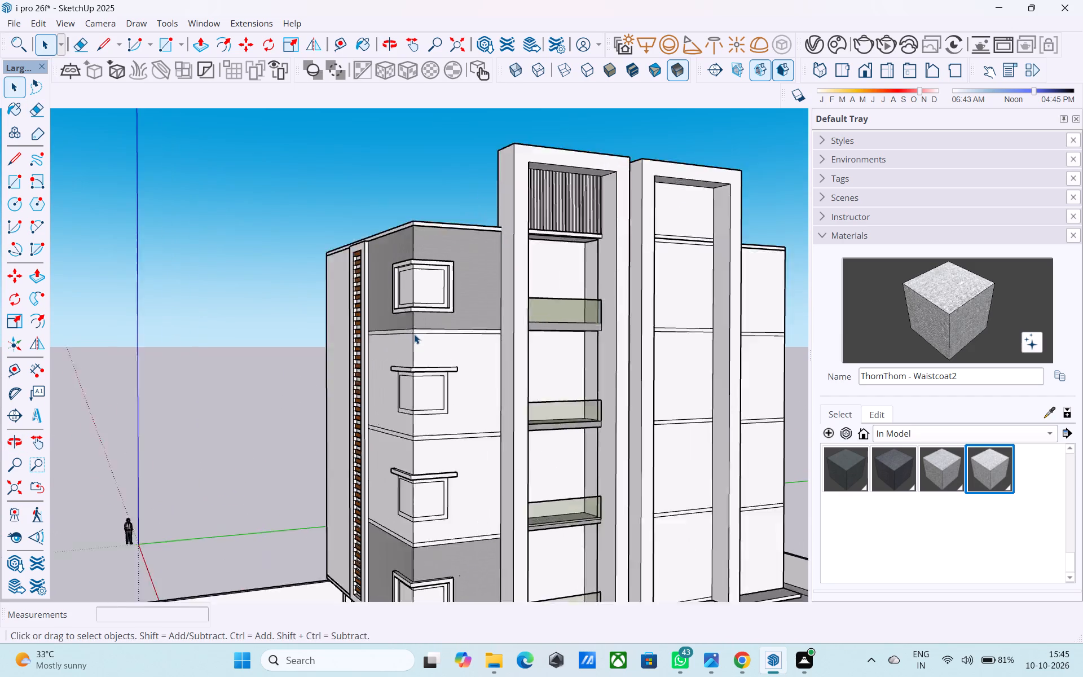
scroll(414, 334, up, 7)
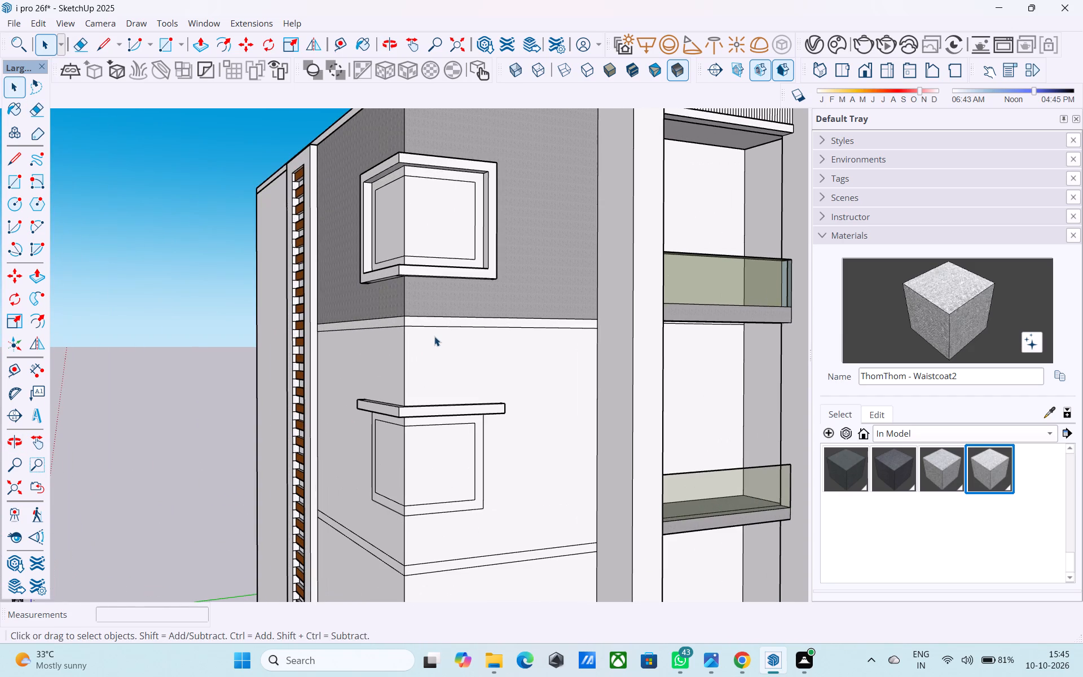
Open the louvred wall panel's group and draw a 1' vertical line from the opening's top corner to the panel's top edge.
scroll(432, 340, down, 2)
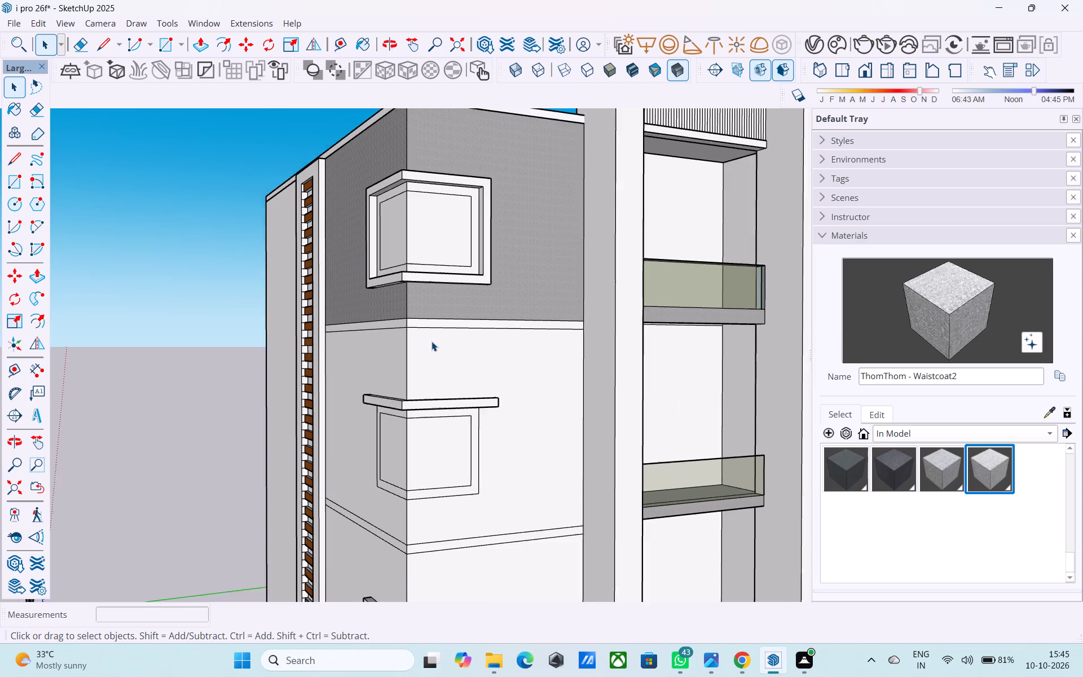
scroll(432, 341, down, 9)
middle_drag(432, 353, 683, 403)
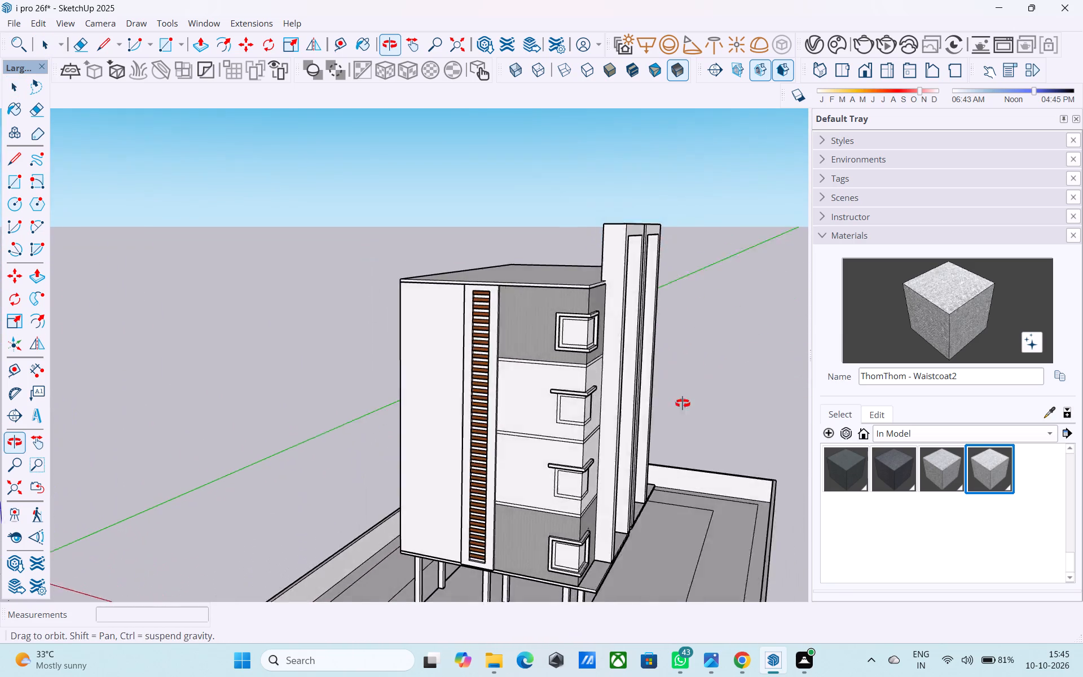
middle_drag(683, 403, 683, 403)
middle_drag(522, 356, 540, 353)
shift+middle_drag(540, 353, 574, 373)
shift+middle_drag(504, 324, 511, 357)
scroll(510, 351, up, 10)
scroll(558, 350, up, 2)
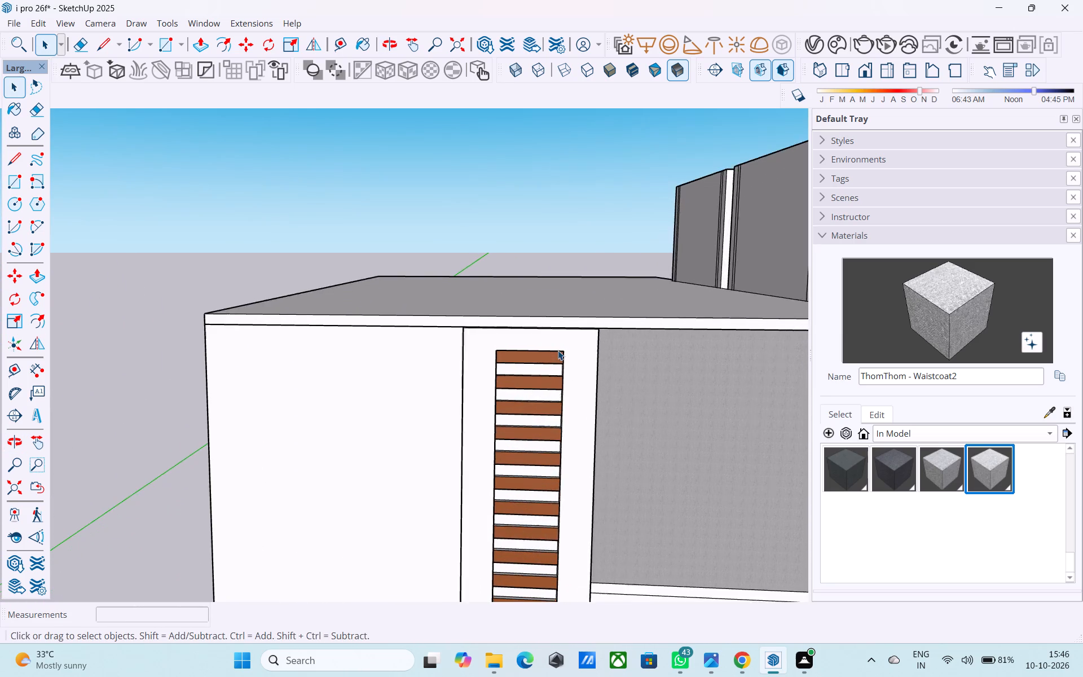
scroll(558, 350, up, 3)
key(l)
scroll(569, 348, up, 3)
key(space)
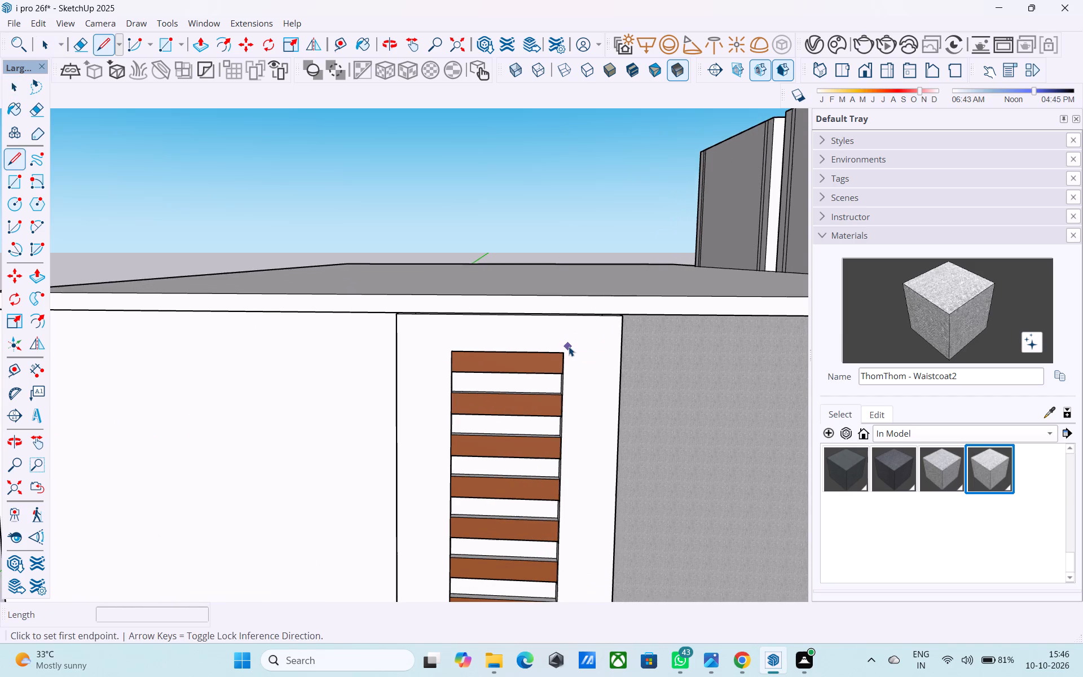
double_click(569, 346)
scroll(569, 346, up, 5)
key(l)
scroll(569, 346, up, 2)
middle_drag(566, 346, 531, 338)
scroll(566, 367, up, 5)
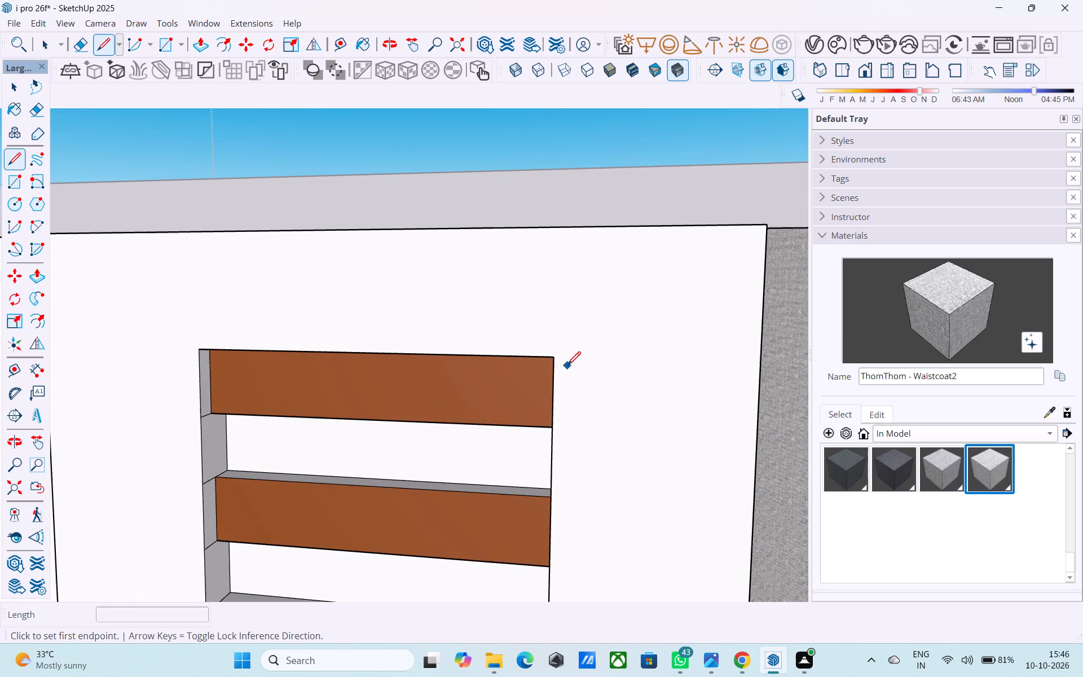
click(554, 358)
click(557, 232)
key(space)
Draw a line across the louvred panel's top face, continuing the new vertical line to the rear edge.
middle_drag(591, 283, 516, 501)
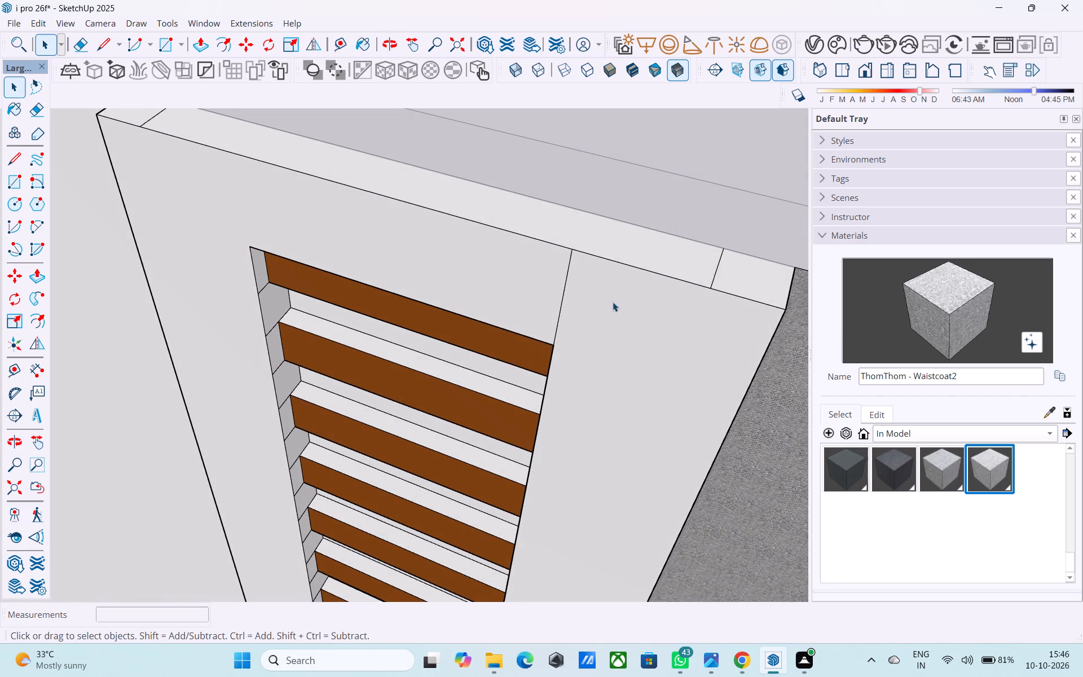
key(l)
click(569, 249)
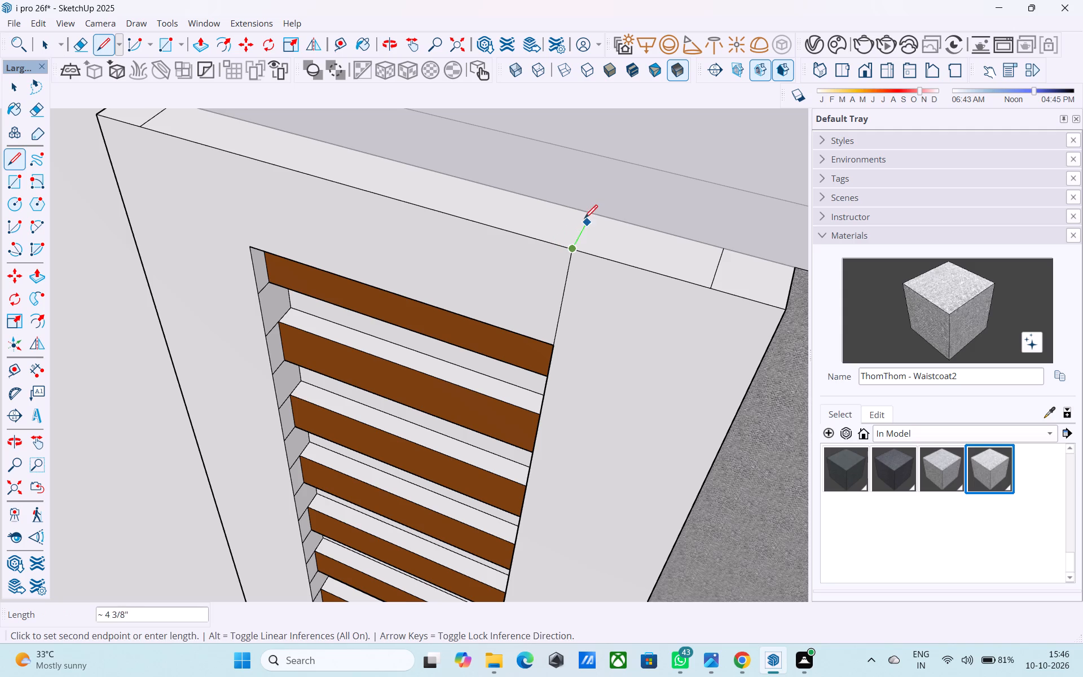
click(588, 212)
key(space)
Erase the leftover seam line on the panel's top face, near the end beside the textured wall.
key(e)
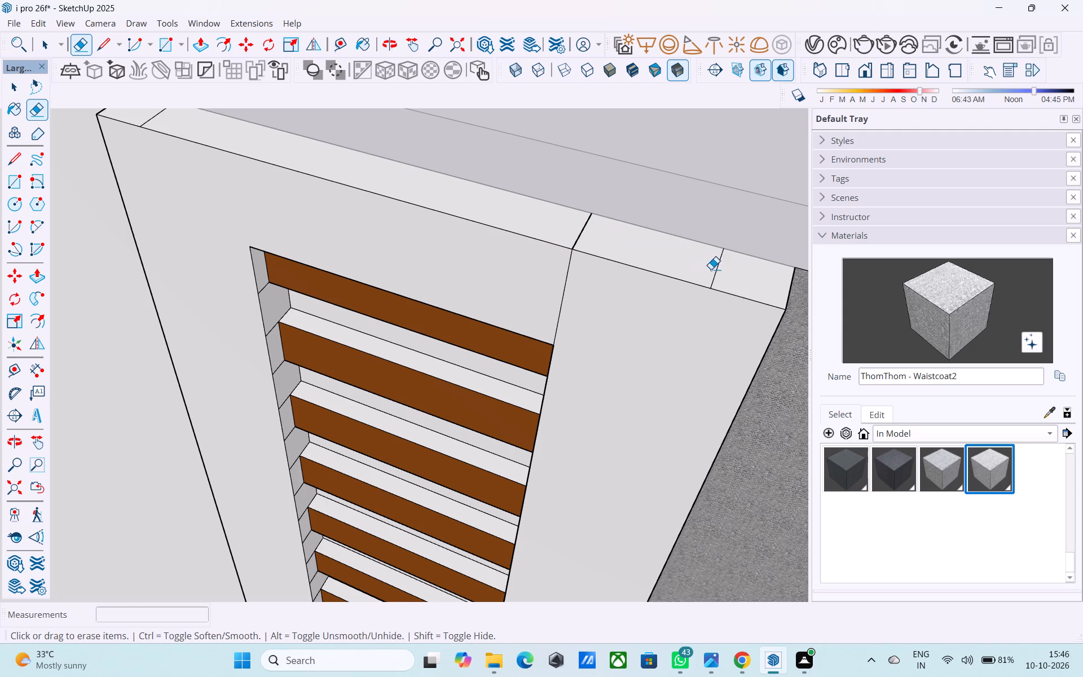
drag(724, 275, 712, 274)
key(space)
click(709, 274)
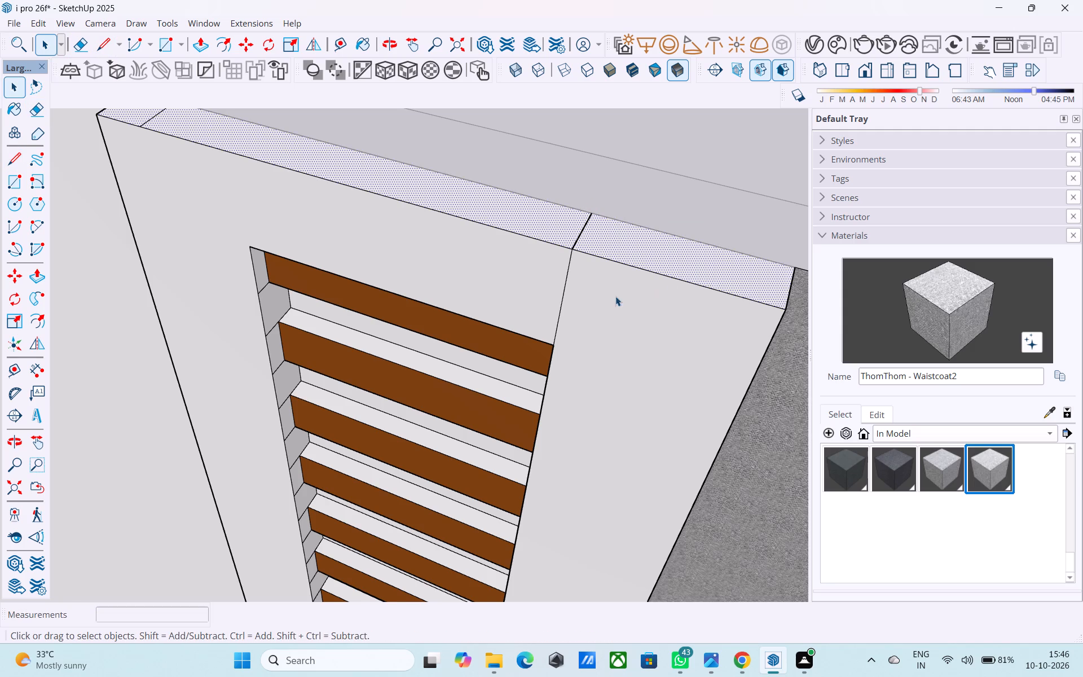
Draw a line along the rear edge of the panel's top from the new dividing line to the end beside the textured wall.
scroll(582, 291, down, 4)
click(582, 291)
middle_drag(585, 274, 451, 391)
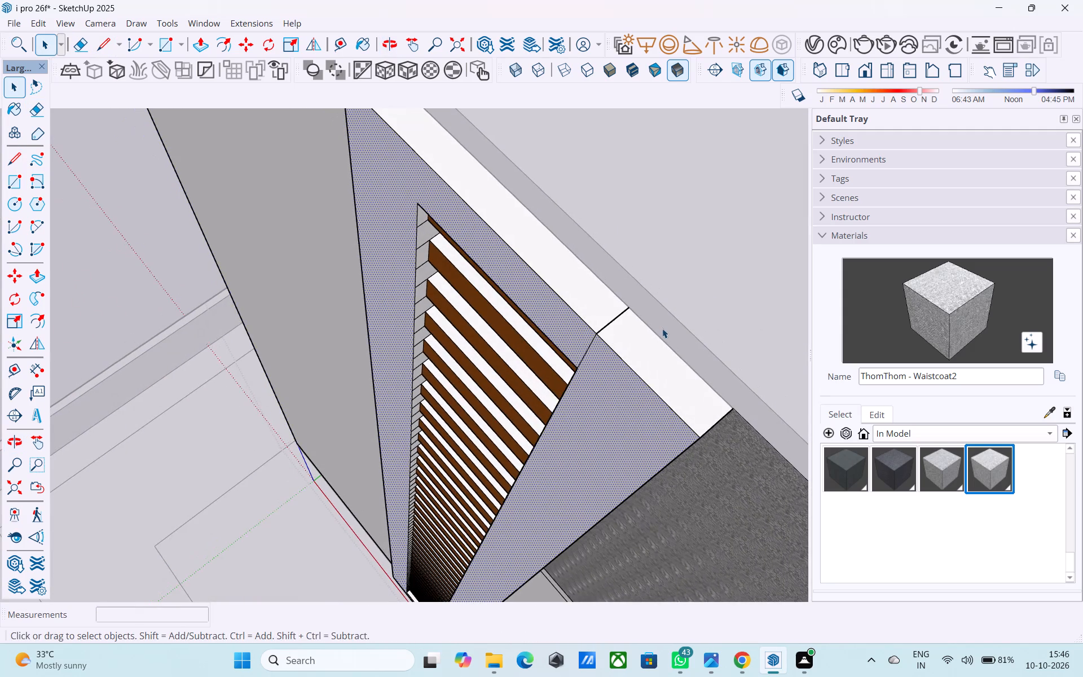
key(l)
click(630, 312)
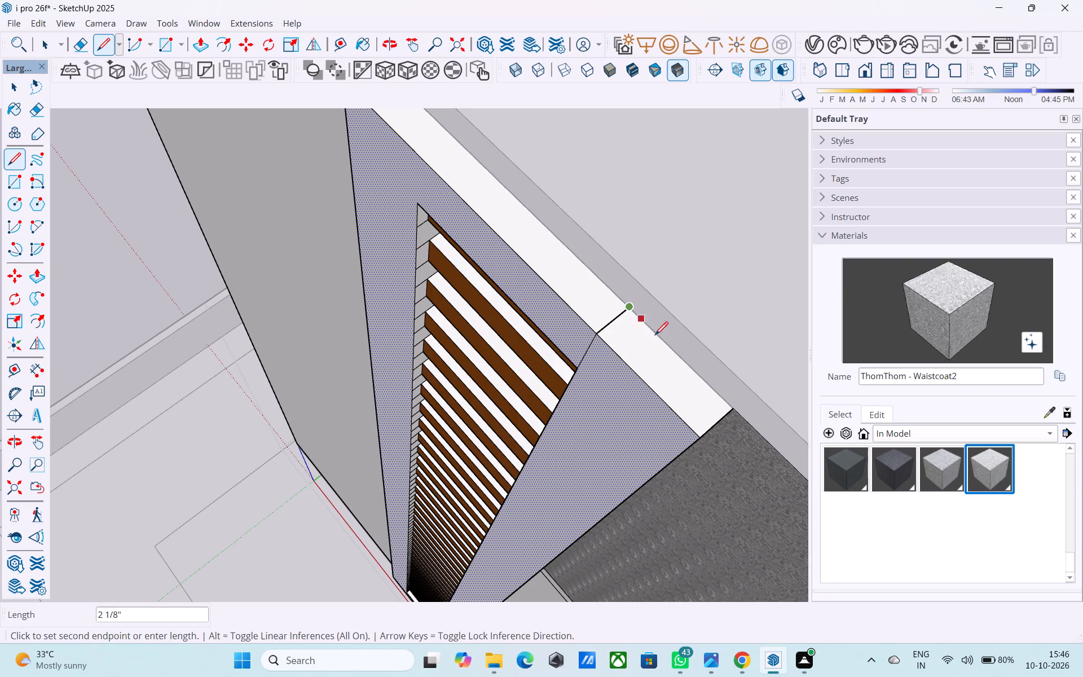
click(730, 406)
key(space)
Push/Pull the separated top face beside the louvres upward 4' to form a post above the roof.
click(667, 390)
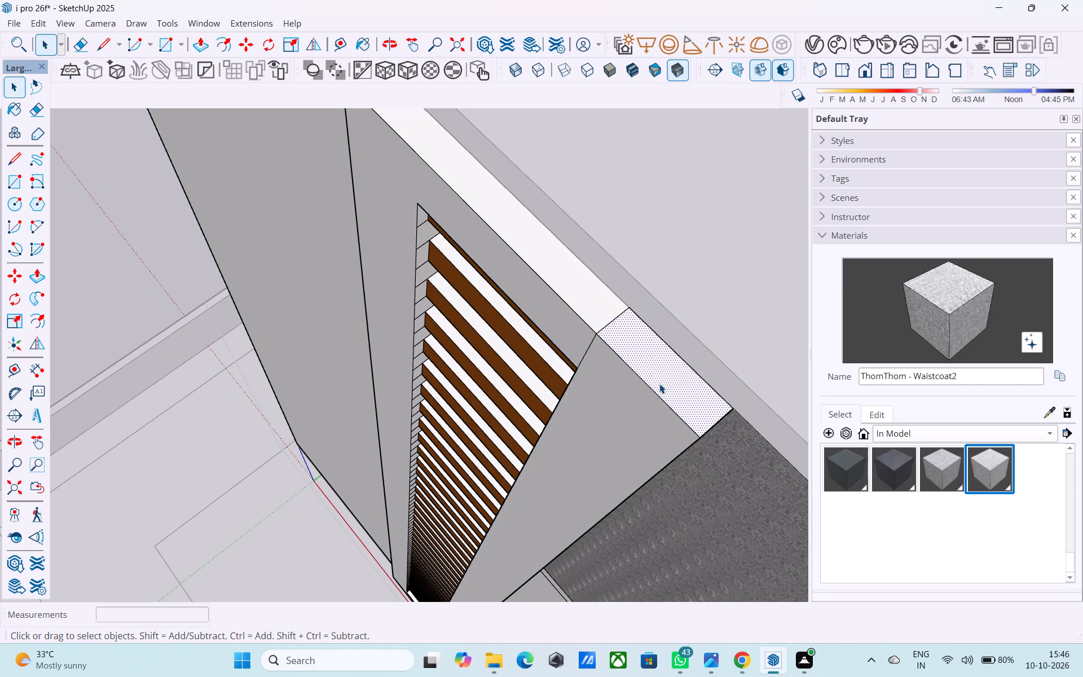
key(p)
click(659, 384)
shift+middle_drag(624, 363, 672, 211)
scroll(645, 240, down, 2)
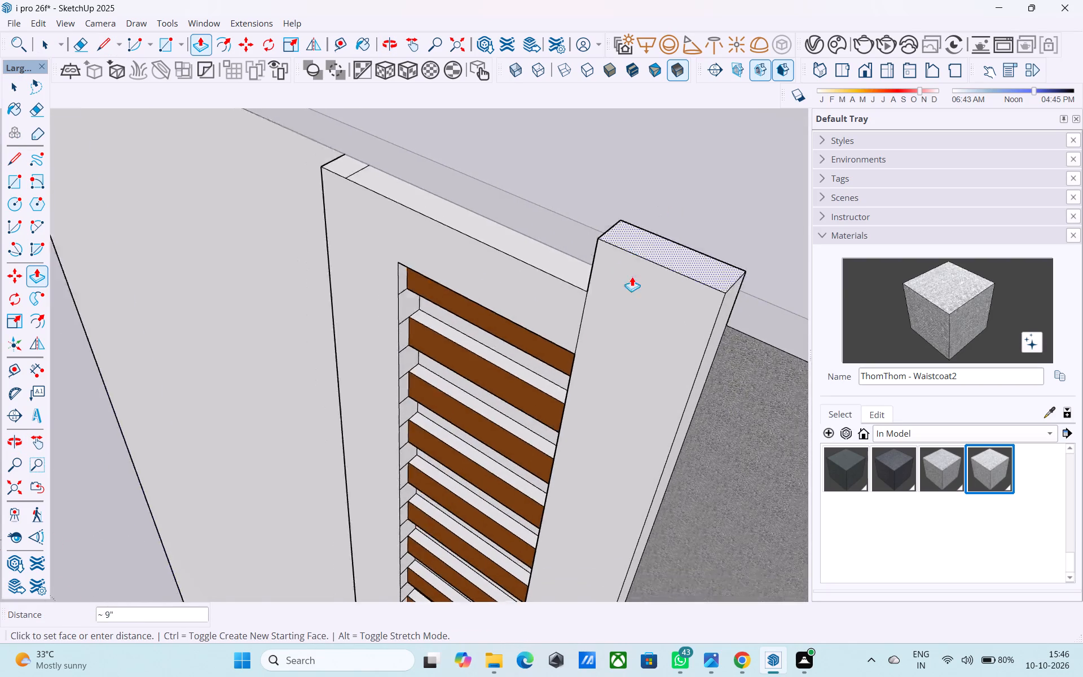
scroll(632, 276, down, 8)
middle_drag(615, 396, 598, 353)
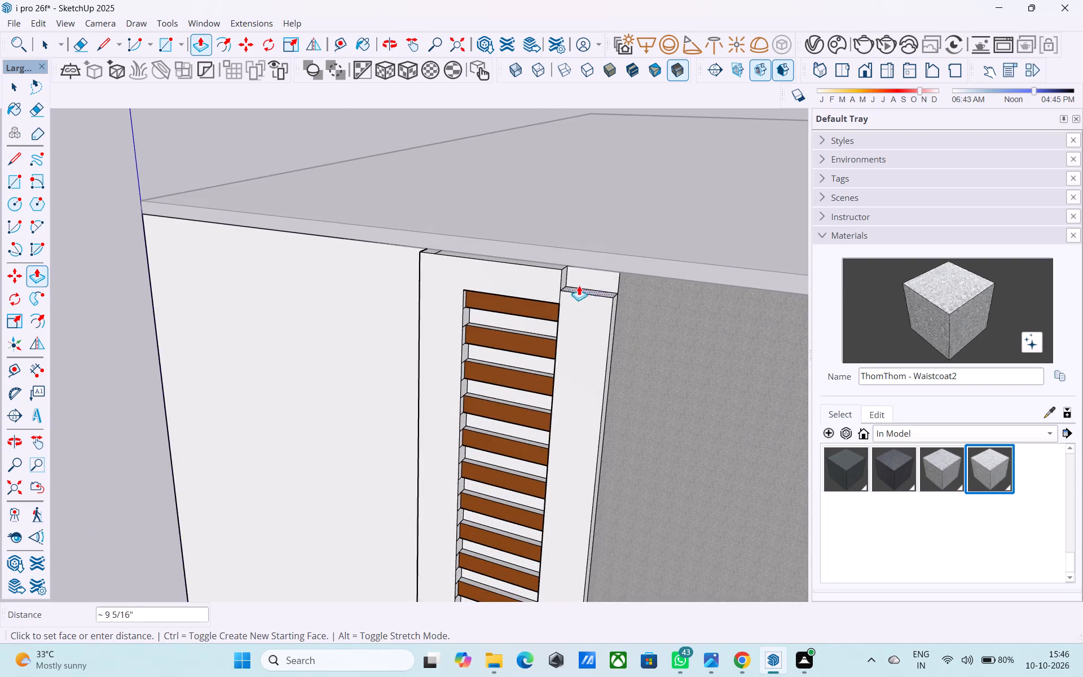
scroll(582, 265, down, 1)
shift+middle_drag(570, 248, 593, 277)
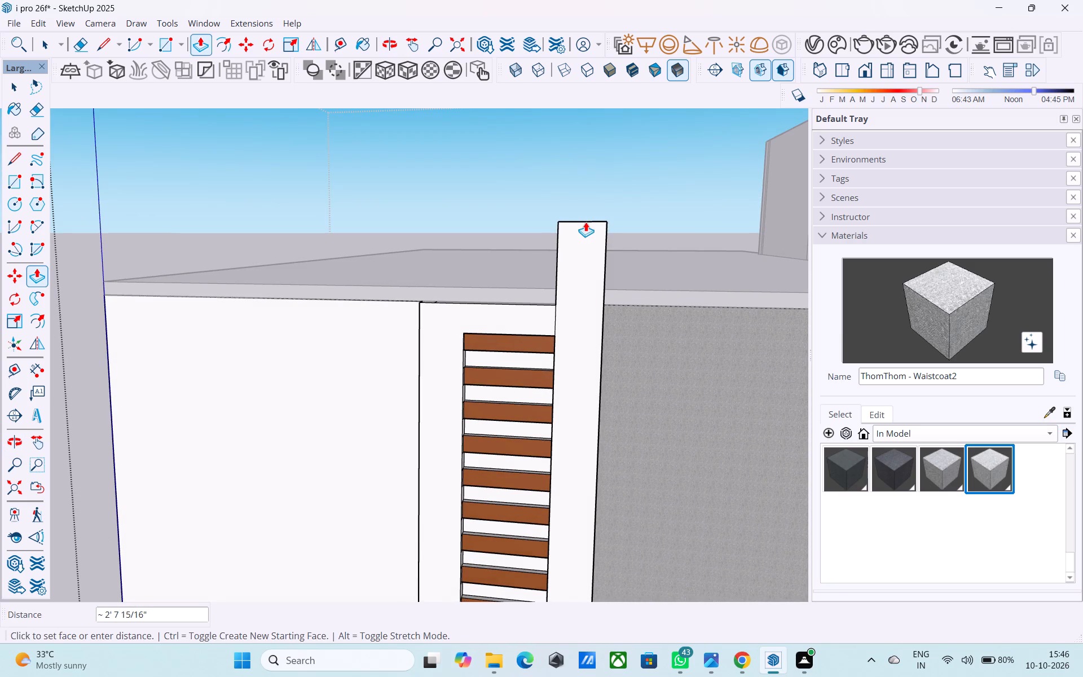
text(4')
key(Return)
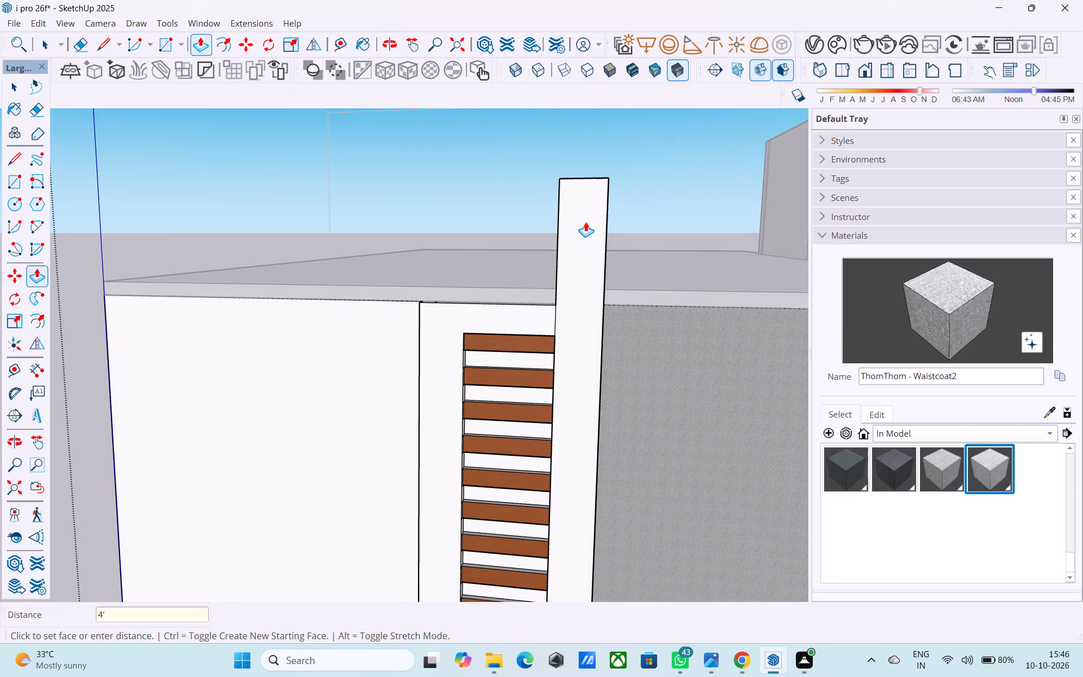
Copy the top edge of the post's side face, on the louvre side, 1' down the post.
scroll(499, 230, down, 3)
middle_drag(497, 234, 582, 305)
scroll(703, 354, up, 3)
middle_drag(676, 394, 632, 386)
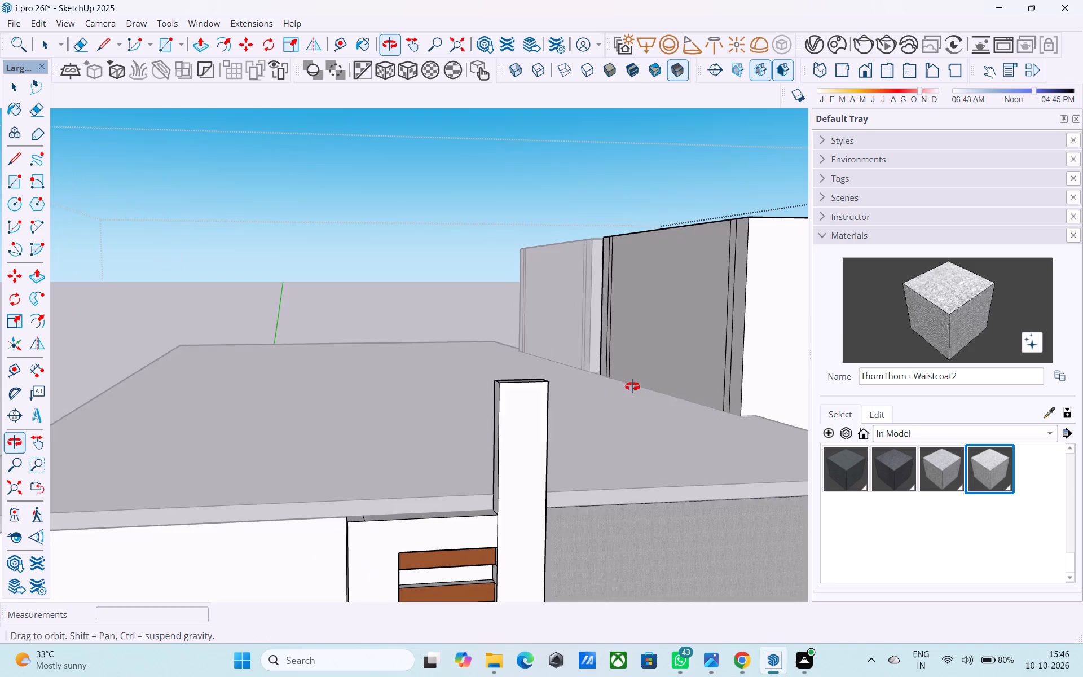
middle_drag(632, 386, 706, 381)
middle_drag(722, 377, 587, 377)
scroll(563, 377, up, 2)
key(space)
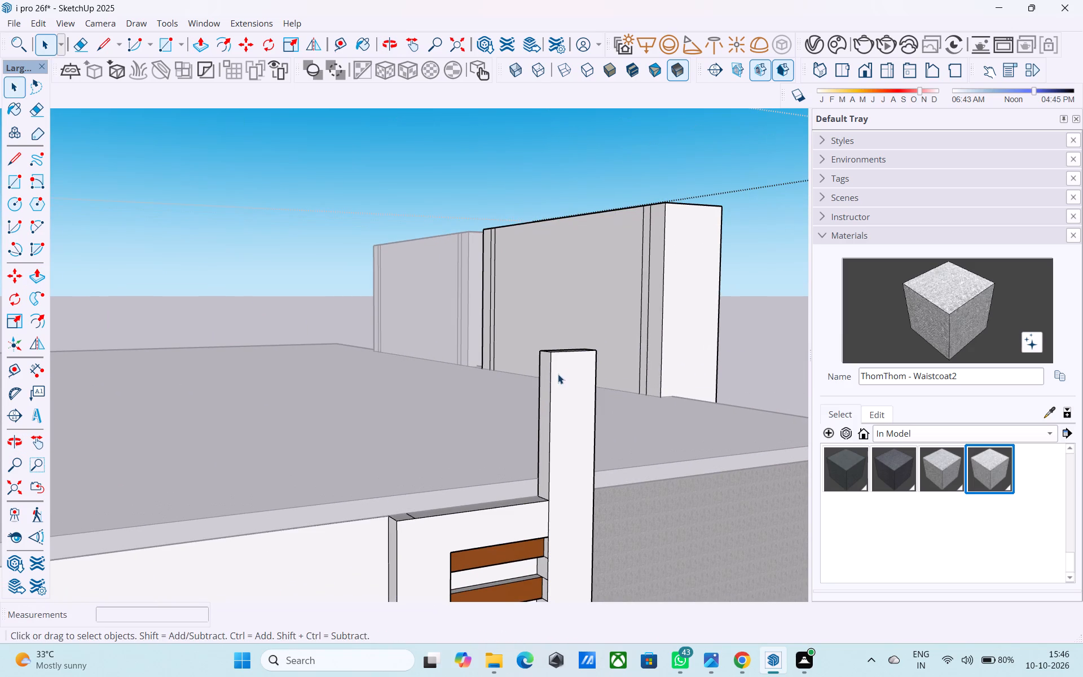
key(l)
middle_drag(537, 388, 567, 391)
scroll(668, 385, up, 3)
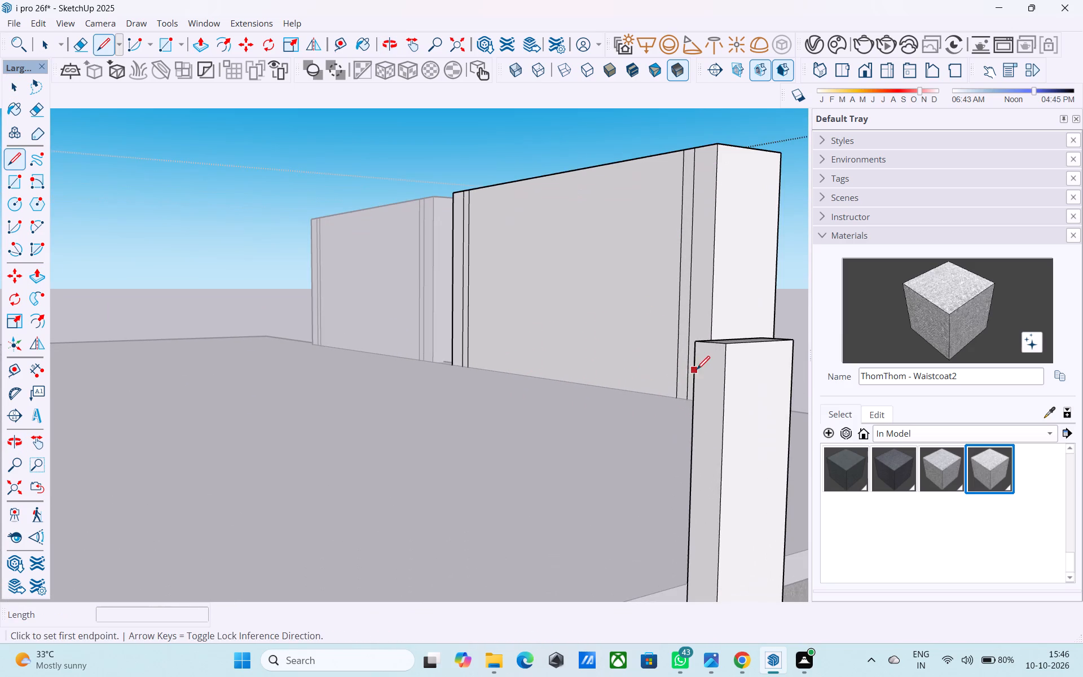
scroll(703, 363, up, 3)
key(space)
middle_drag(719, 347, 705, 398)
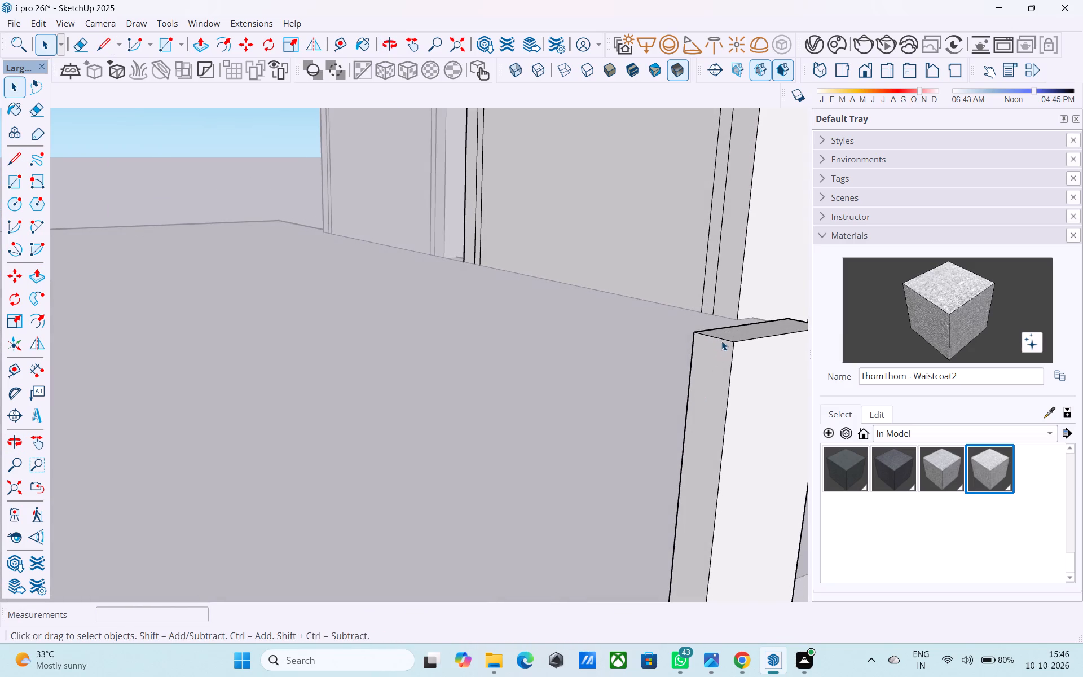
click(721, 339)
key(m)
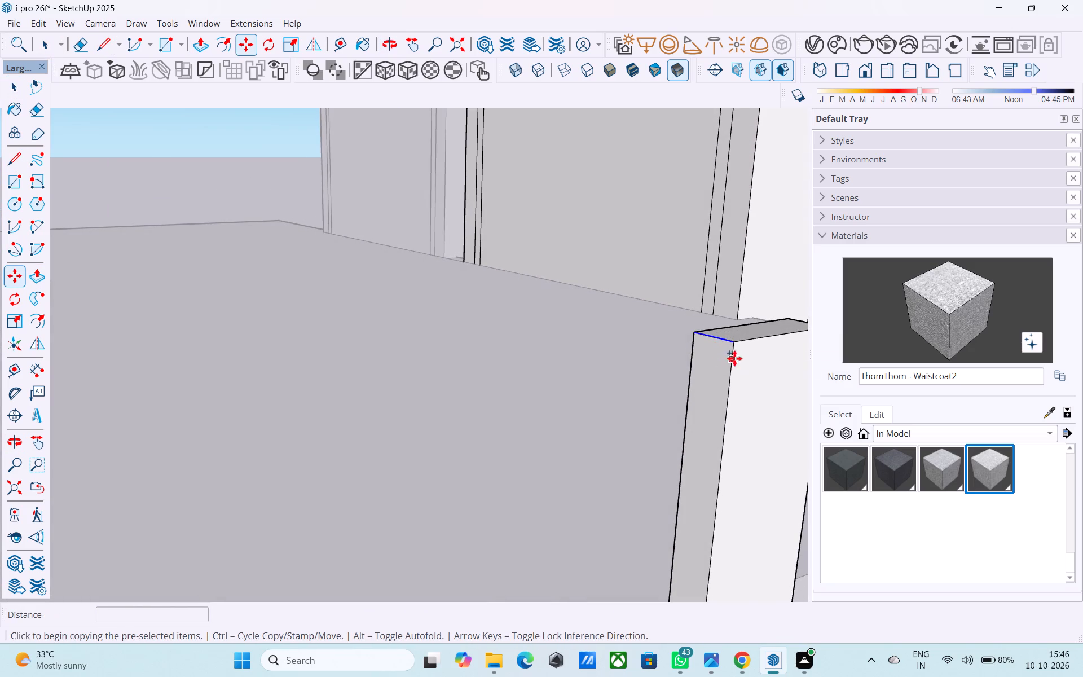
click(732, 345)
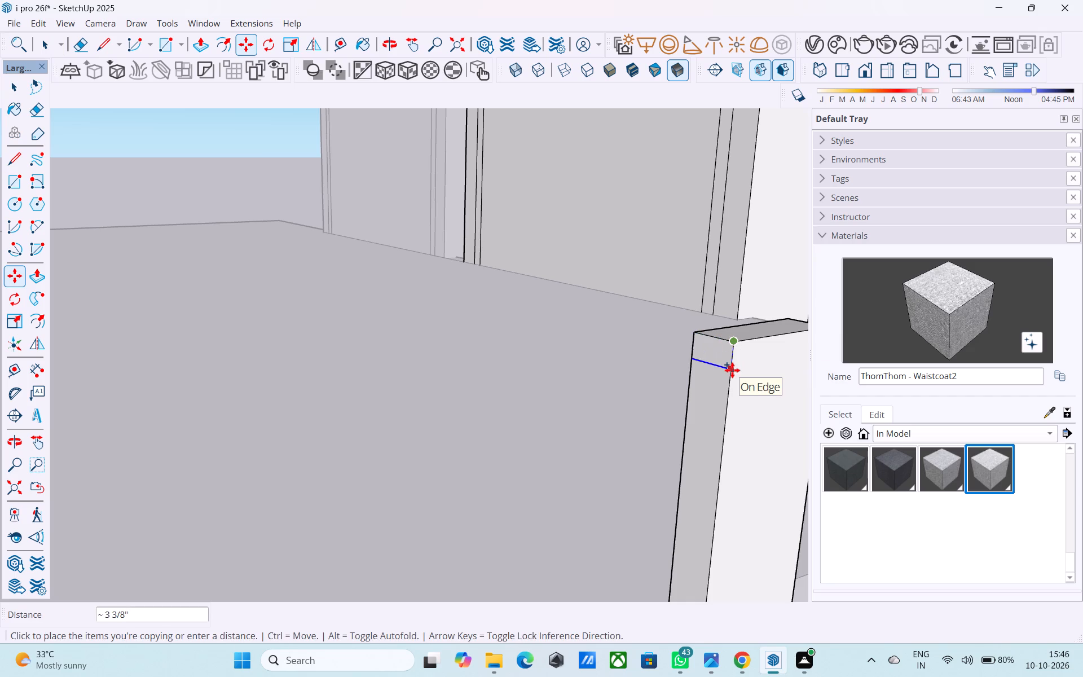
text(1')
key(Return)
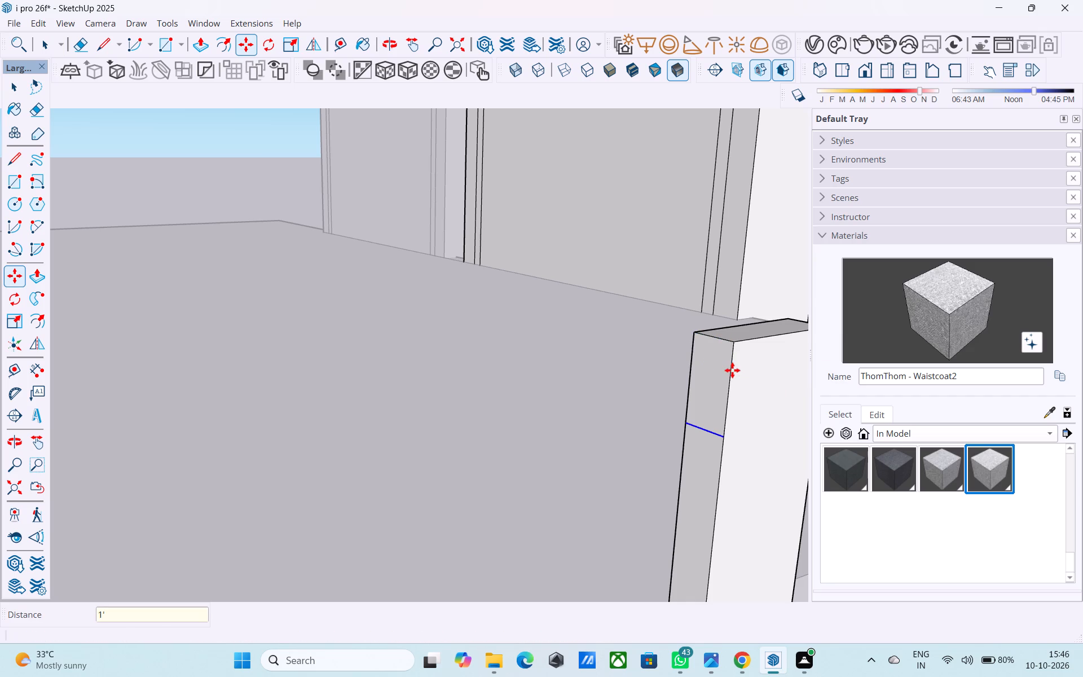
Push/Pull the upper 1' face of the post 16' 9" horizontally to the building's outer corner as a beam.
scroll(730, 370, down, 2)
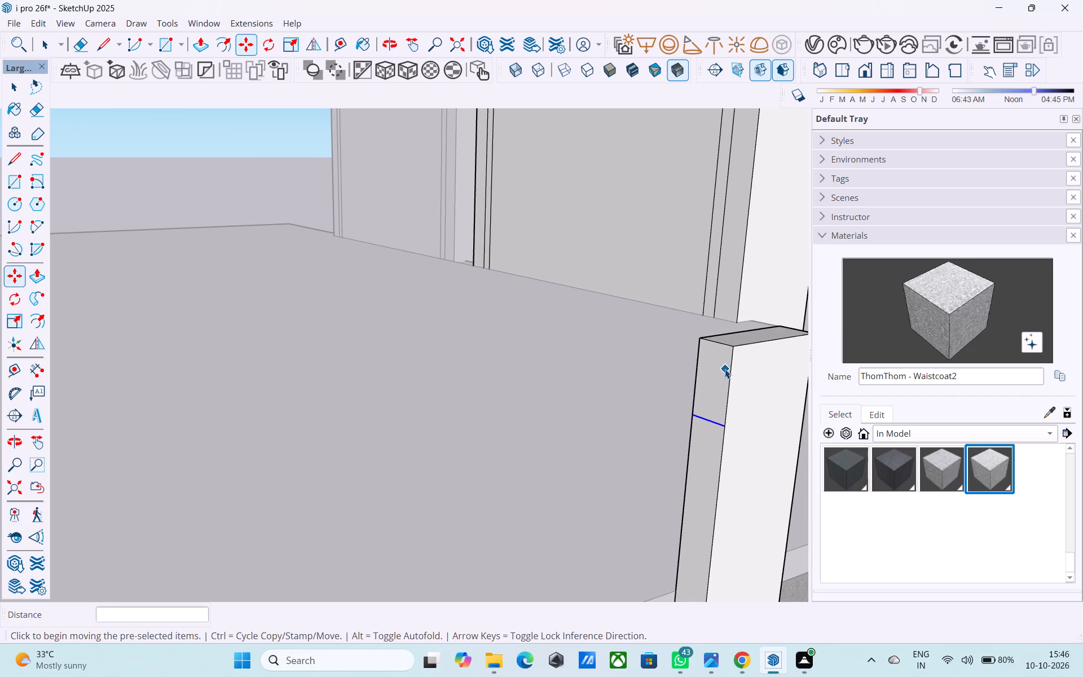
key(space)
click(724, 369)
key(l)
click(724, 369)
key(p)
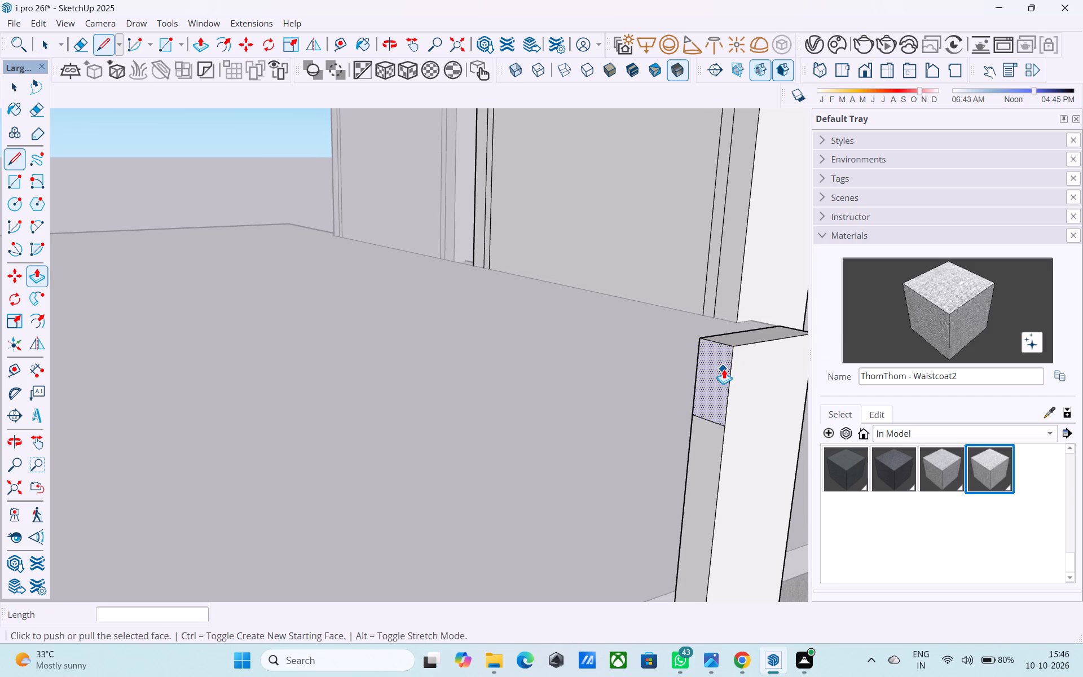
click(724, 369)
scroll(642, 391, down, 13)
middle_drag(530, 433, 732, 377)
scroll(698, 393, down, 4)
click(514, 493)
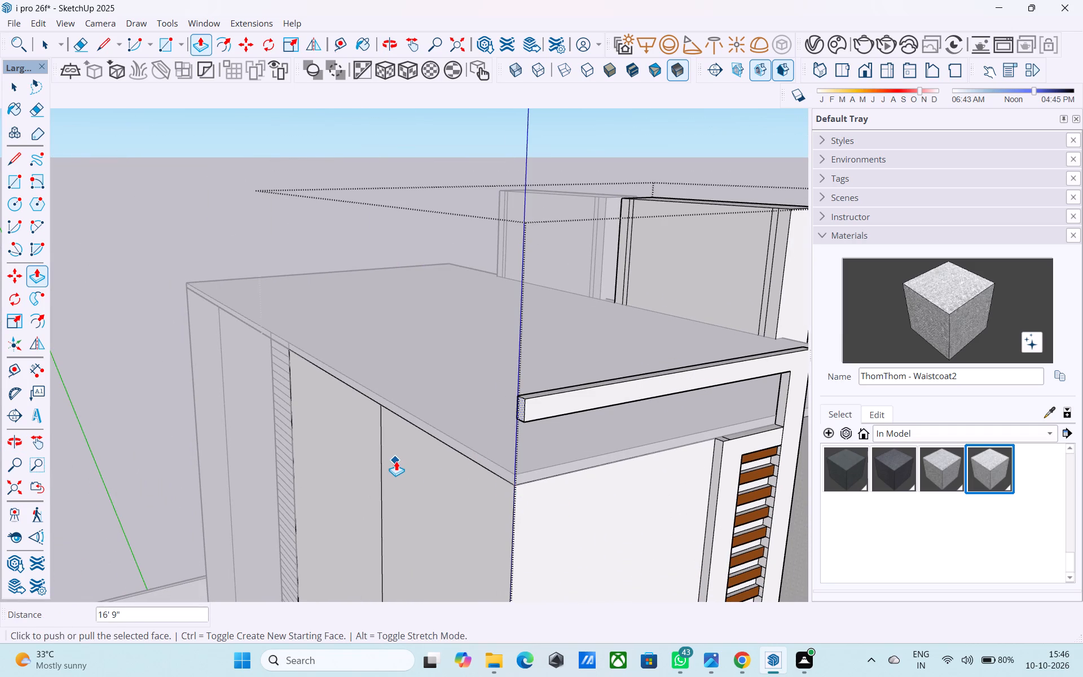
Copy the vertical edge at the beam's free end a short distance back along its roof-facing side.
middle_drag(402, 462, 699, 464)
shift+middle_drag(597, 444, 587, 490)
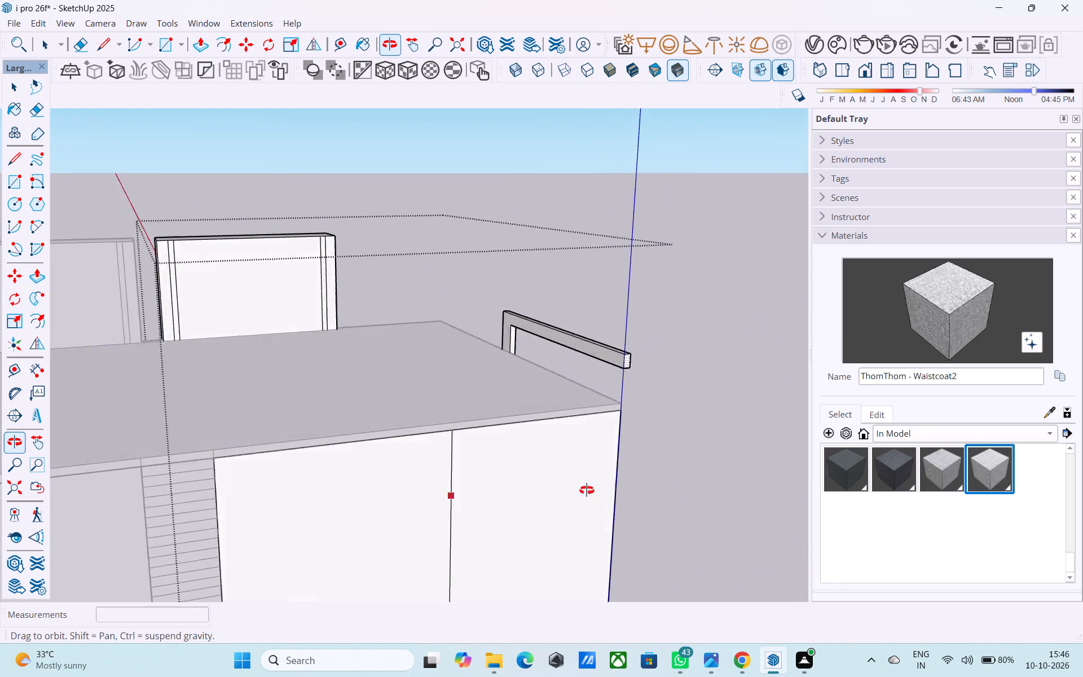
shift+middle_drag(587, 490, 724, 472)
key(space)
middle_drag(582, 356, 539, 409)
scroll(539, 409, up, 8)
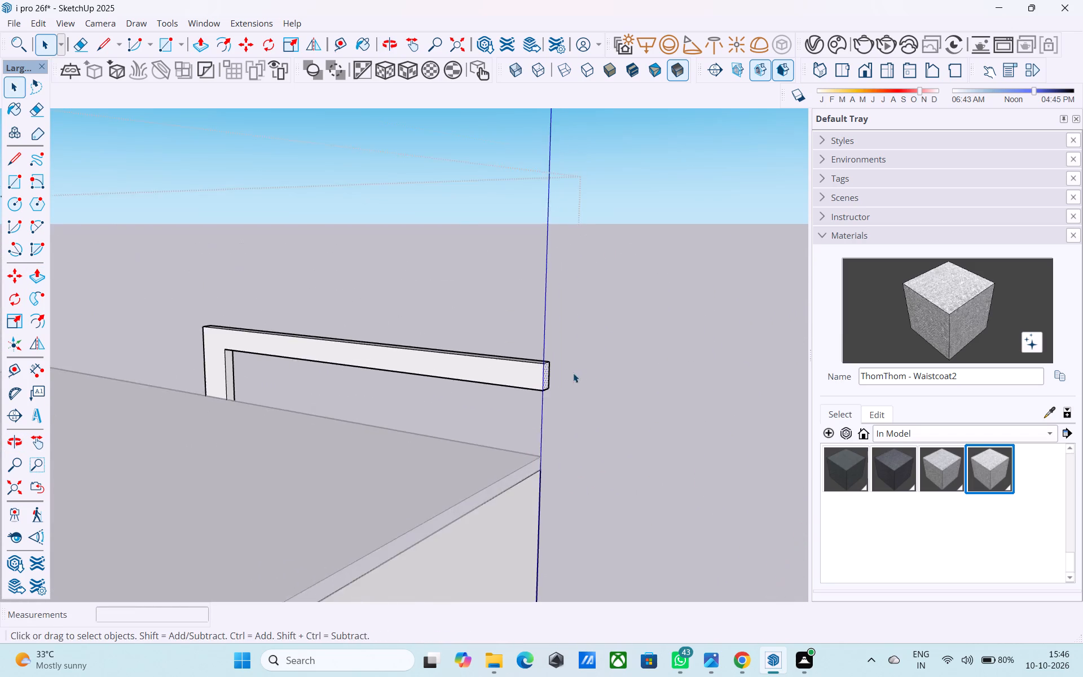
scroll(573, 373, up, 7)
click(549, 372)
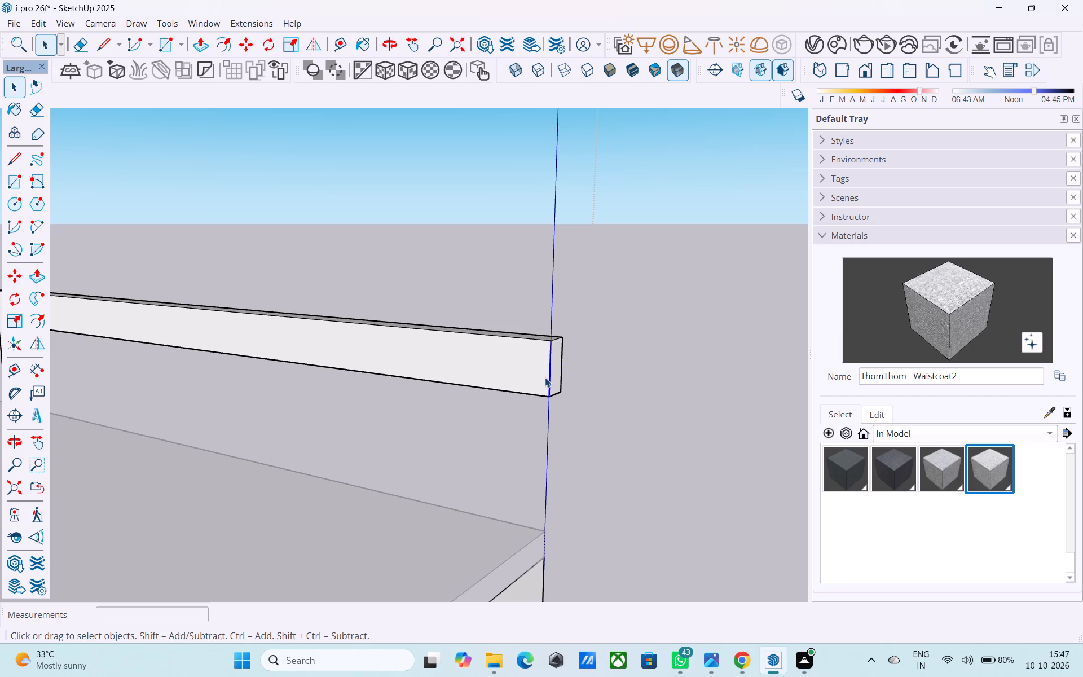
key(m)
click(553, 342)
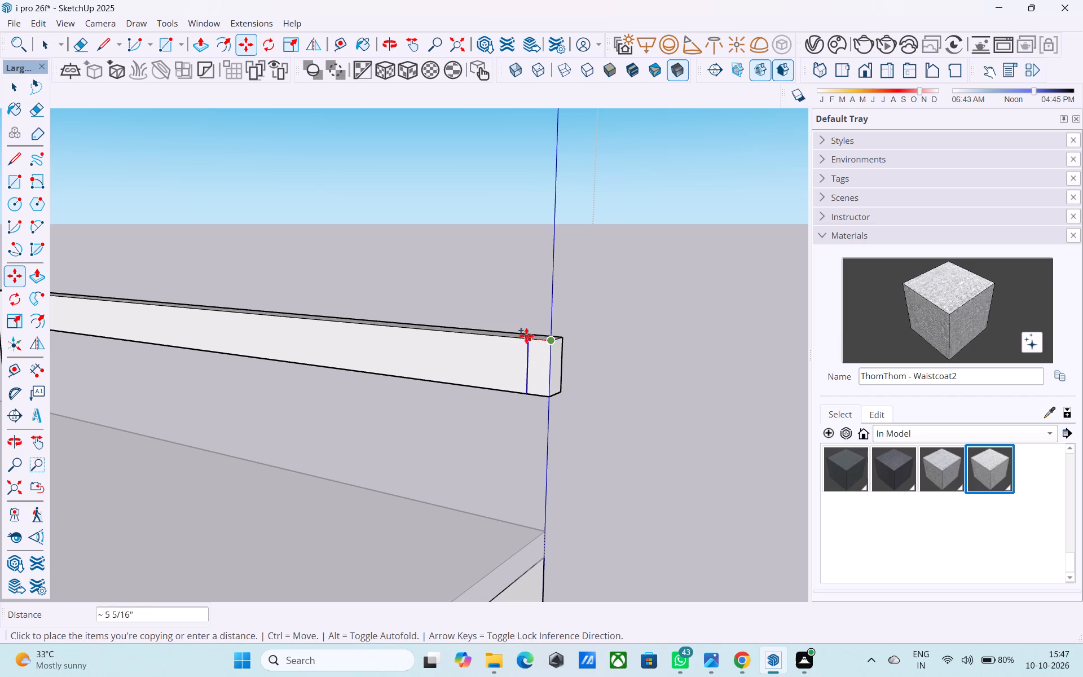
click(505, 336)
key(space)
Push/Pull the separated end section of the beam along the roof edge to the building's far corner.
click(522, 361)
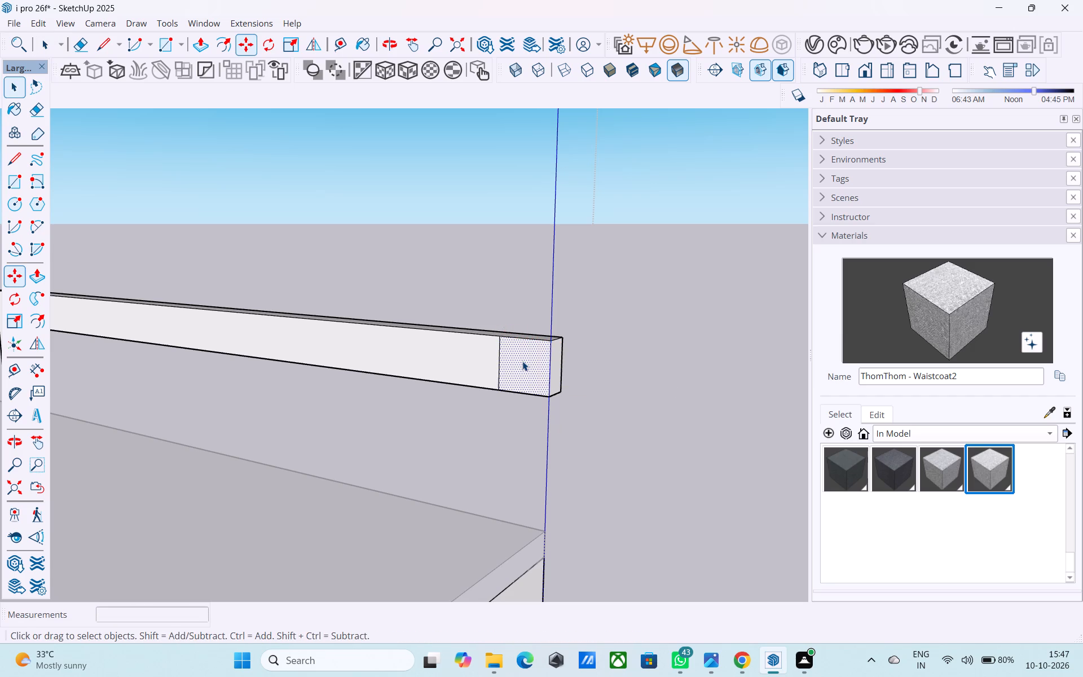
key(p)
click(522, 361)
scroll(520, 368, down, 15)
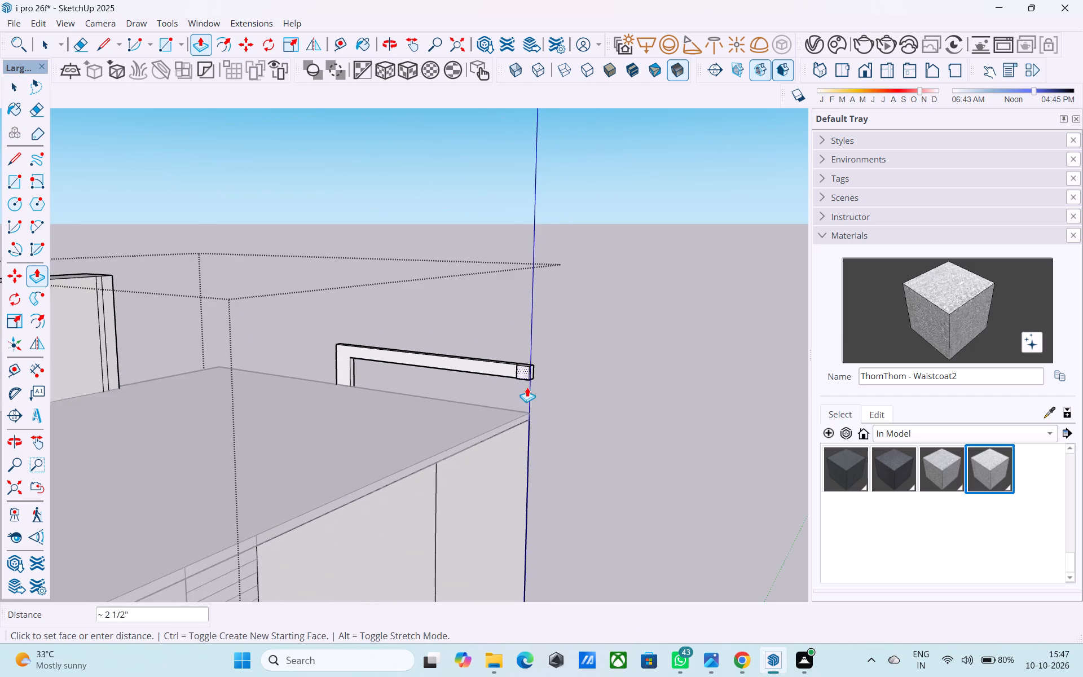
scroll(527, 387, down, 4)
scroll(307, 472, down, 8)
shift+middle_drag(308, 475, 440, 414)
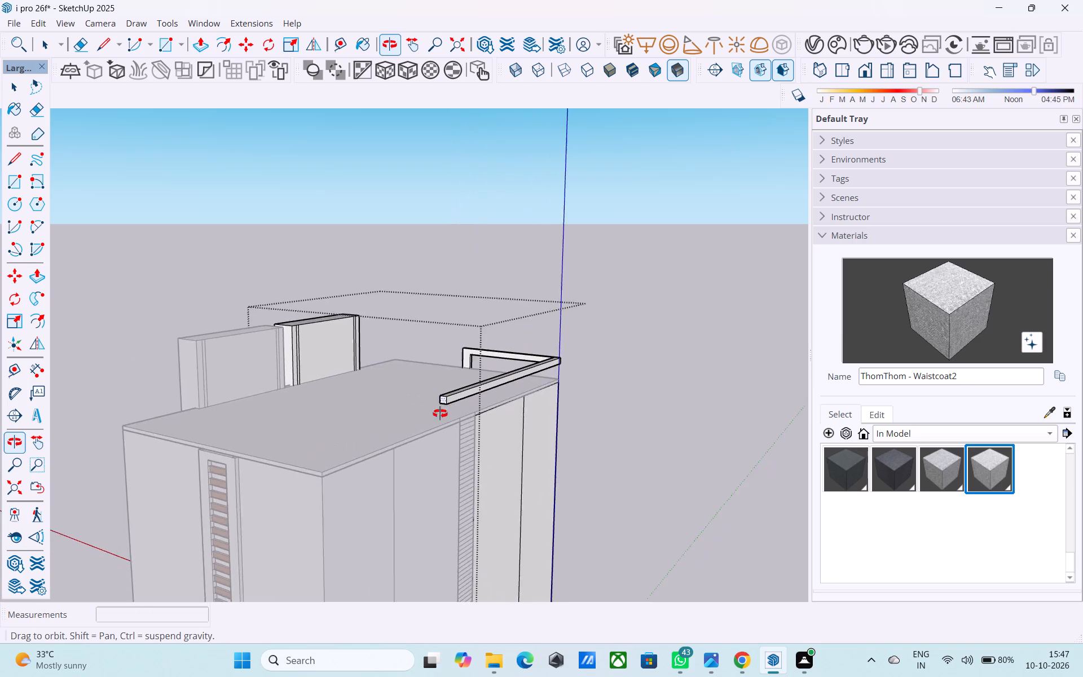
shift+middle_drag(440, 414, 352, 469)
middle_drag(333, 481, 680, 447)
scroll(562, 474, up, 4)
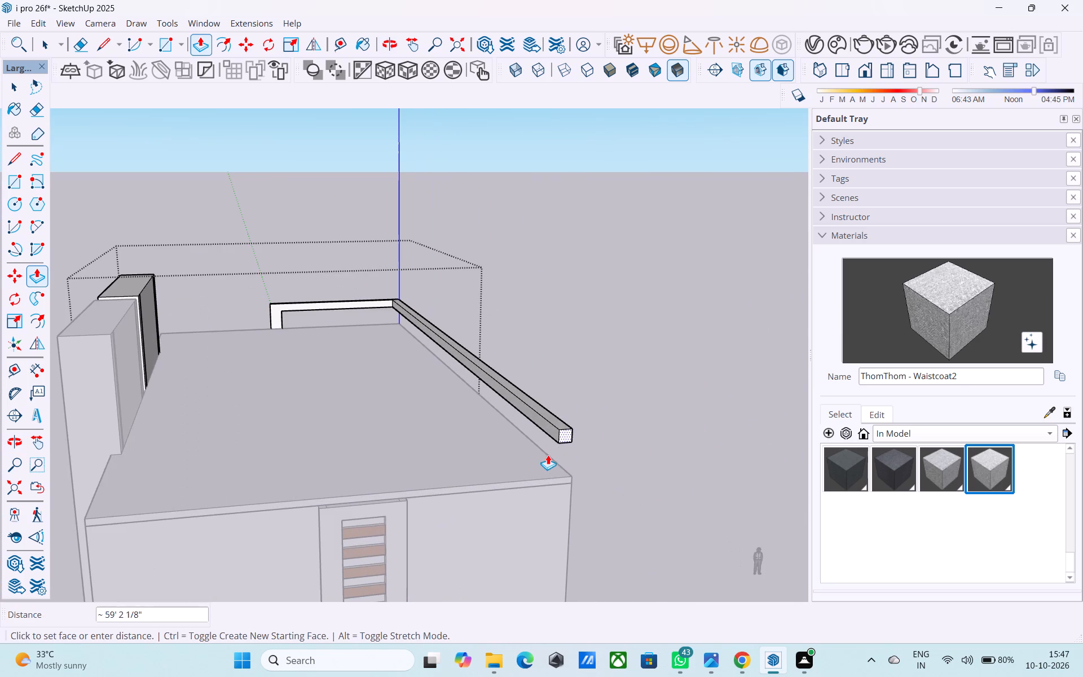
click(547, 481)
shift+middle_drag(563, 459, 567, 495)
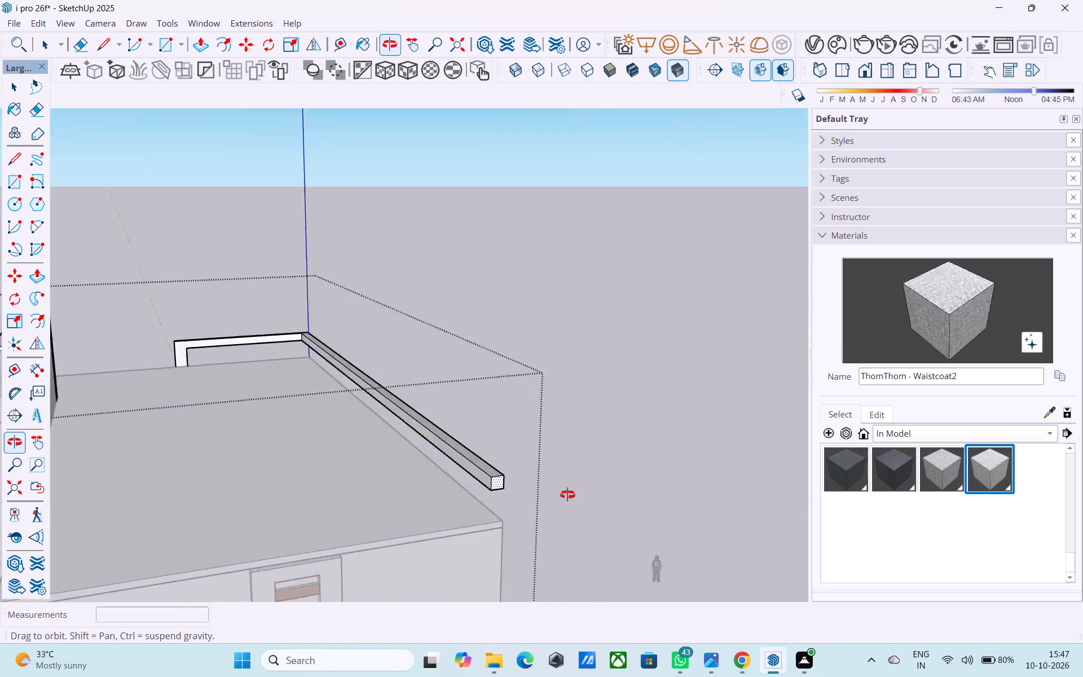
shift+middle_drag(567, 495, 573, 564)
scroll(606, 500, up, 9)
key(space)
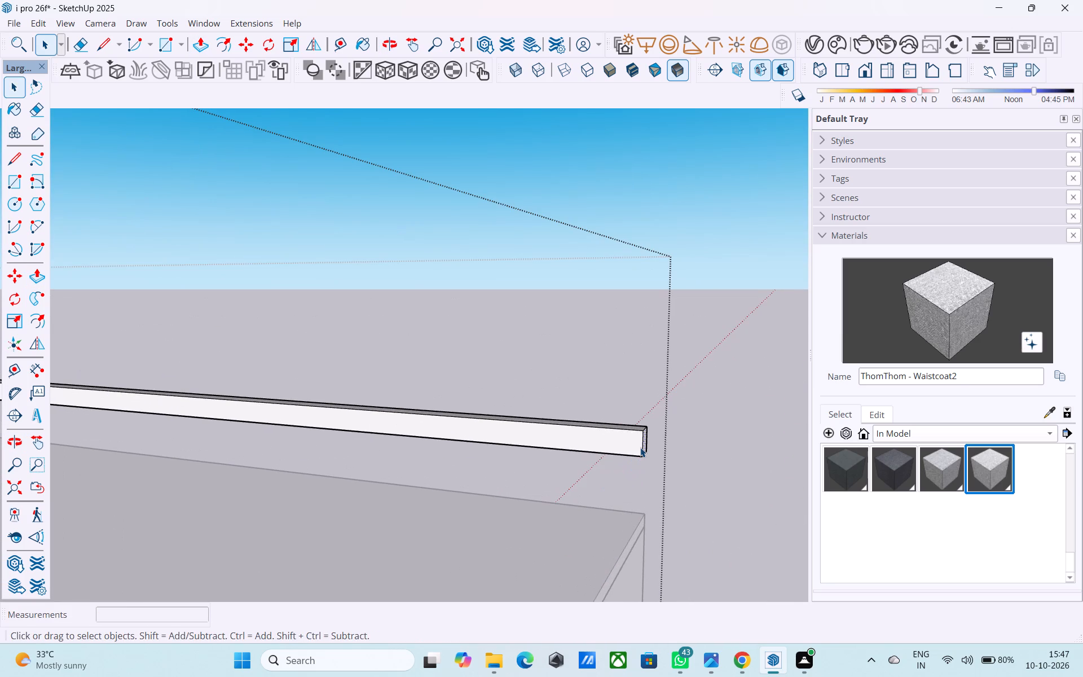
Push/Pull the underside of the roof-edge beams downward 1' to deepen them.
scroll(609, 459, down, 2)
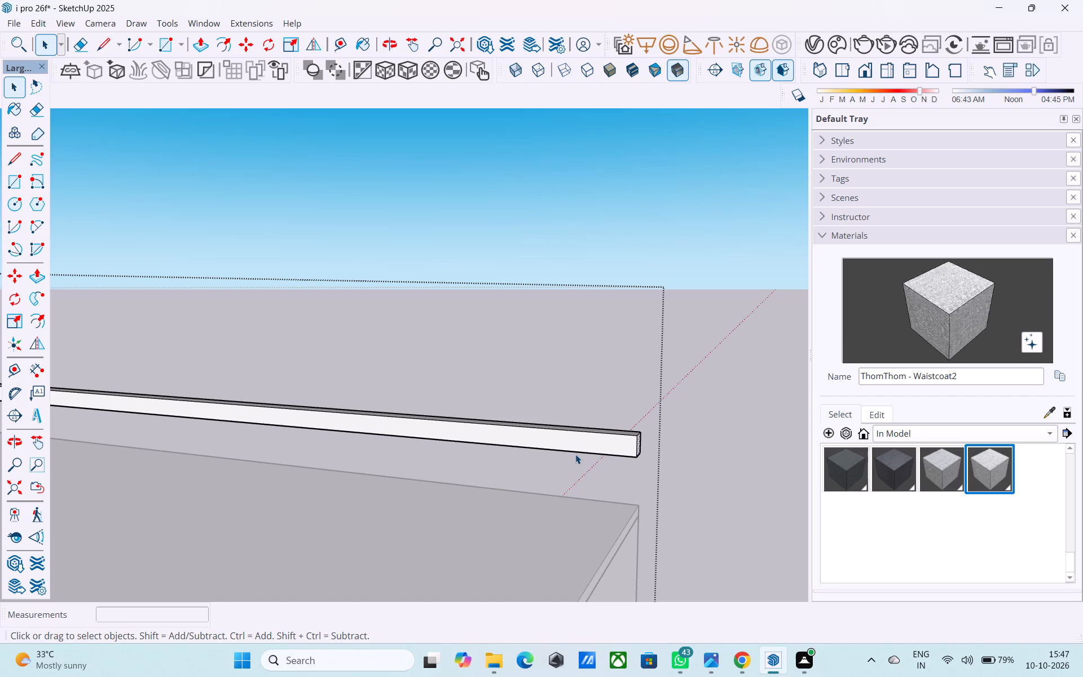
scroll(575, 454, down, 13)
scroll(642, 468, down, 3)
middle_drag(608, 471, 800, 441)
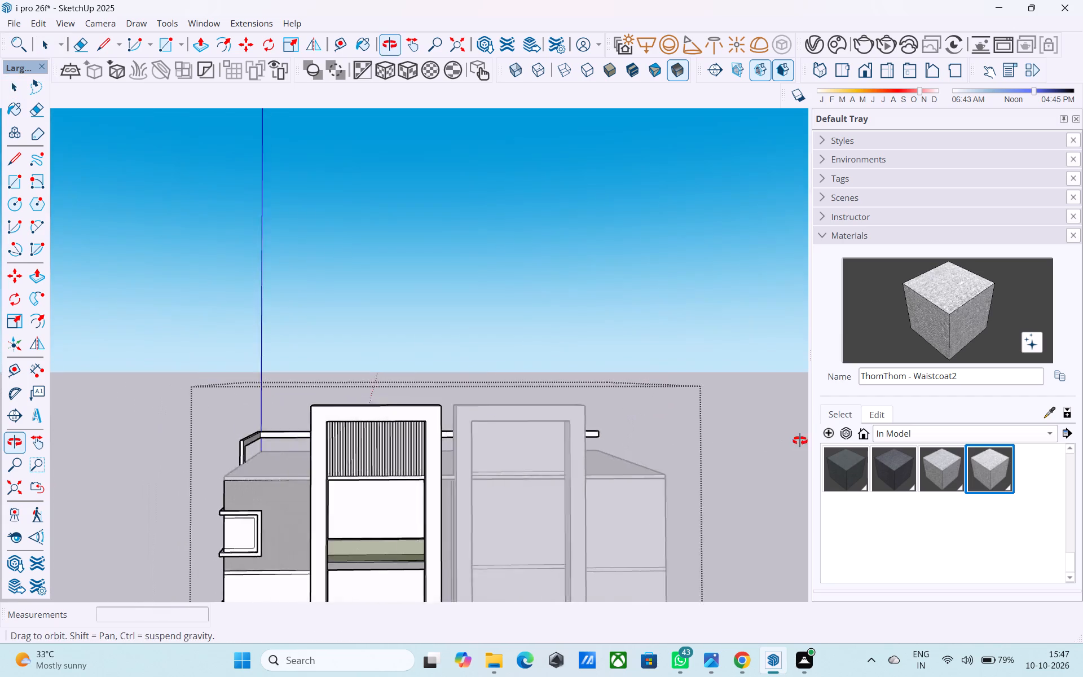
middle_drag(800, 441, 805, 441)
middle_drag(360, 473, 754, 433)
middle_drag(500, 442, 539, 445)
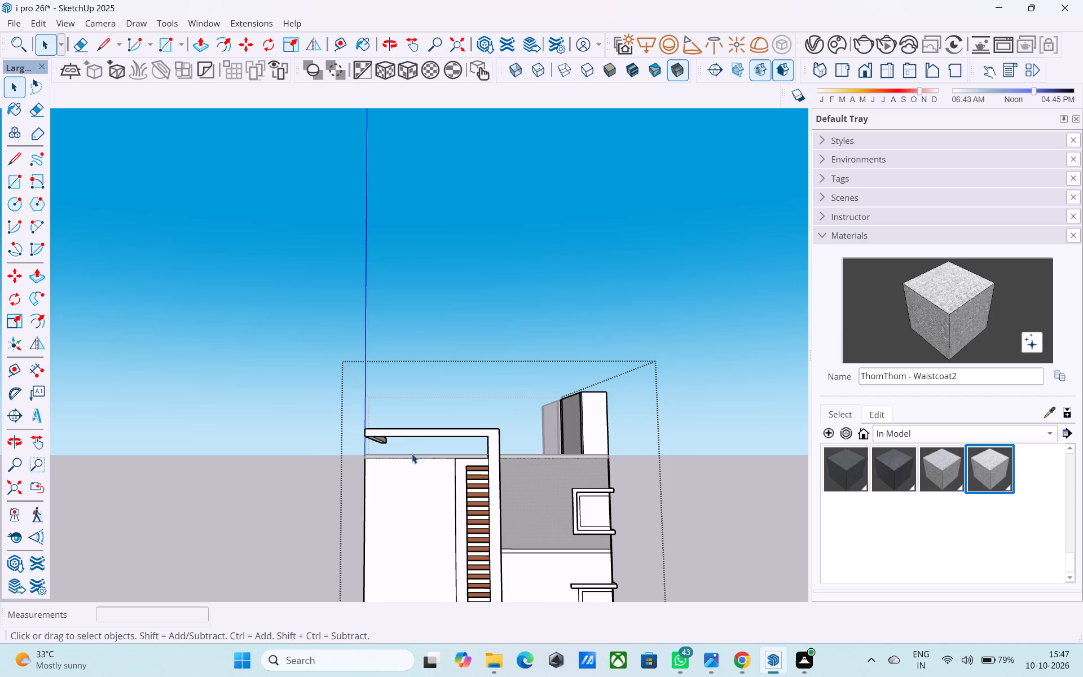
scroll(394, 449, up, 4)
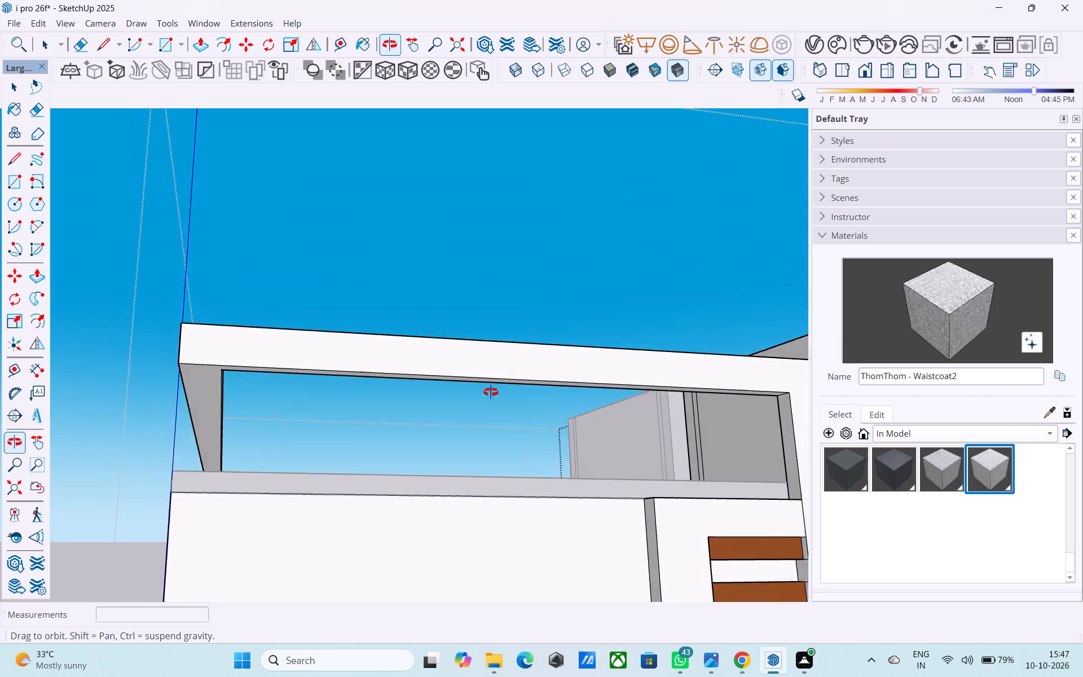
scroll(116, 360, up, 2)
click(256, 363)
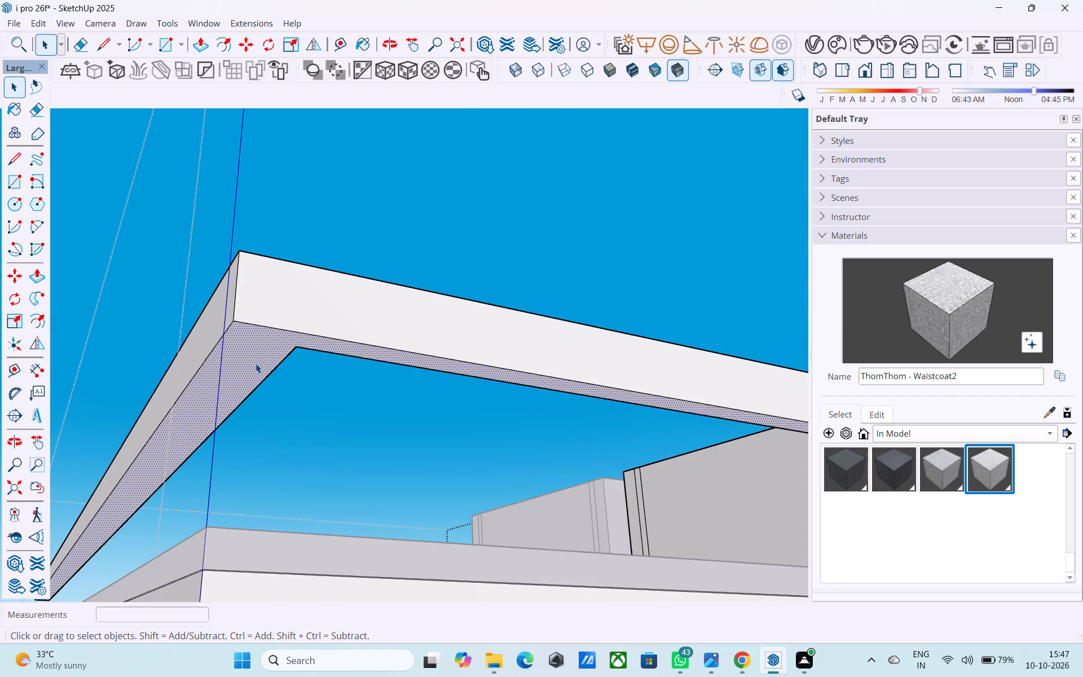
key(p)
click(254, 362)
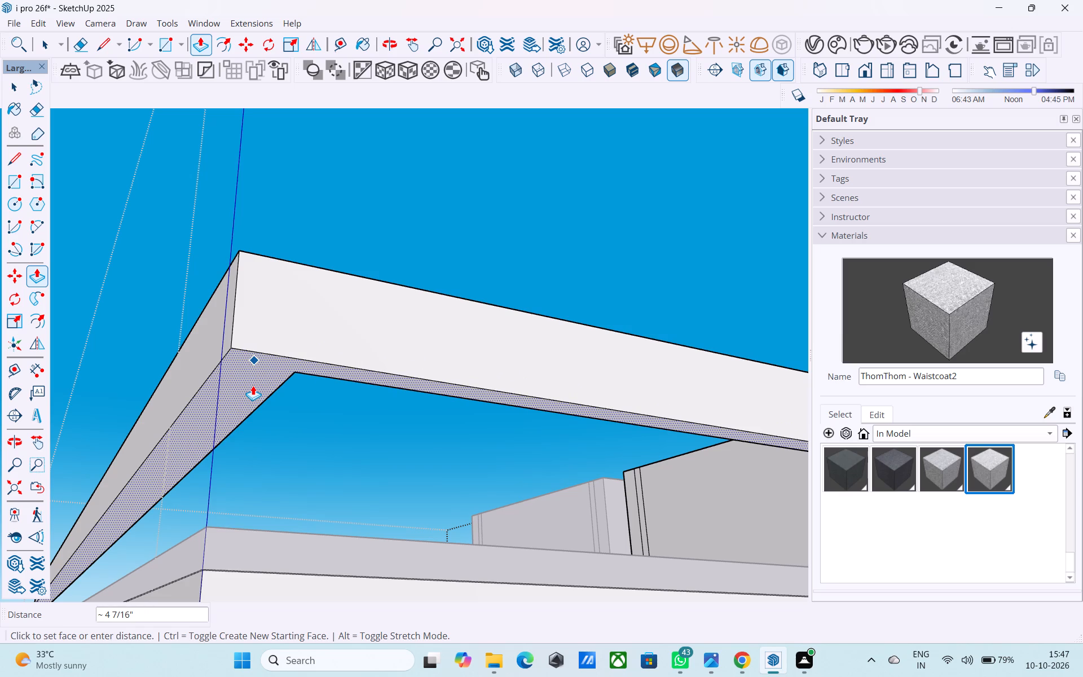
text(1')
key(Return)
scroll(253, 385, up, 1)
scroll(196, 376, down, 7)
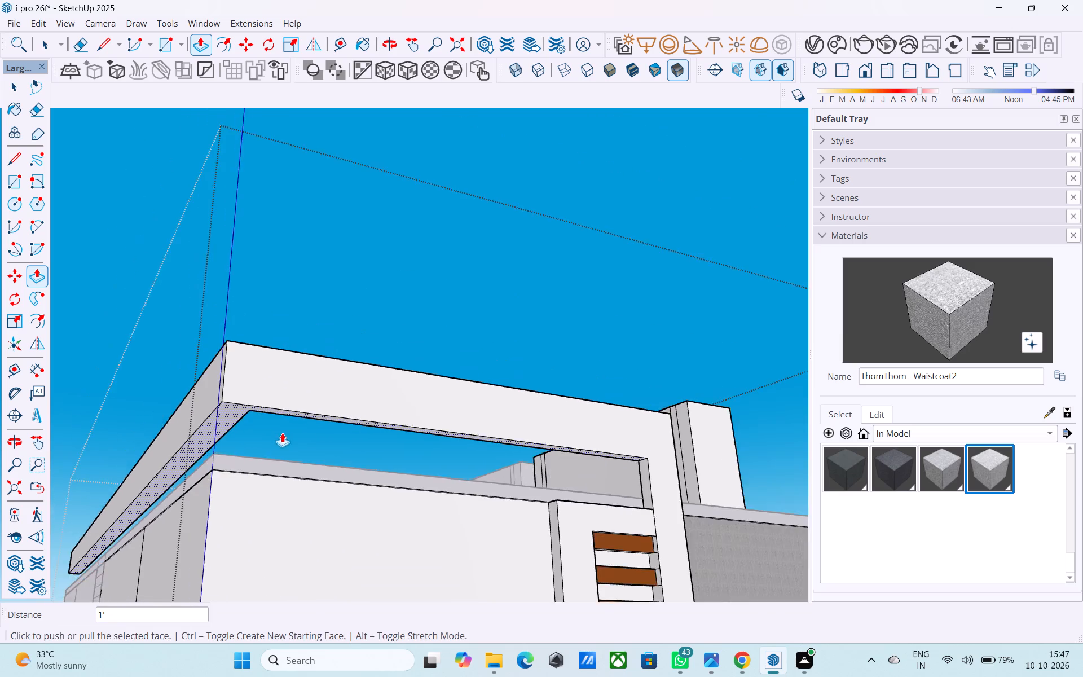
scroll(282, 433, down, 5)
middle_drag(311, 424, 208, 464)
scroll(215, 442, down, 3)
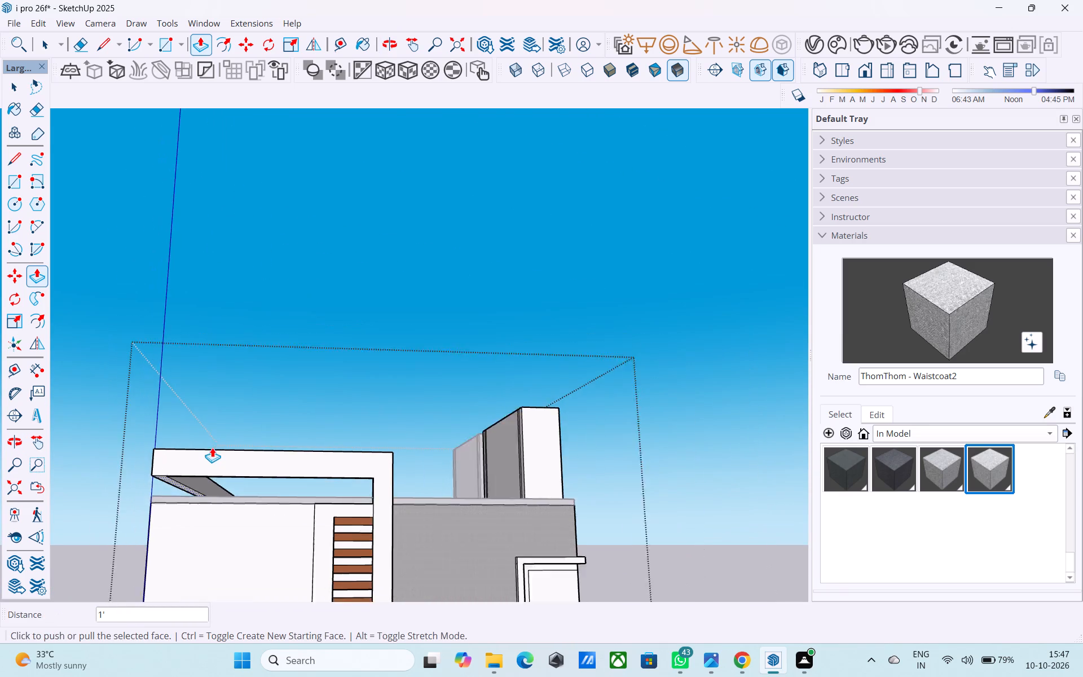
scroll(212, 447, down, 1)
key(space)
Copy the vertical edge at the long beam's free end 1' back along its roof-facing side.
middle_drag(297, 441, 35, 503)
middle_drag(486, 472, 238, 478)
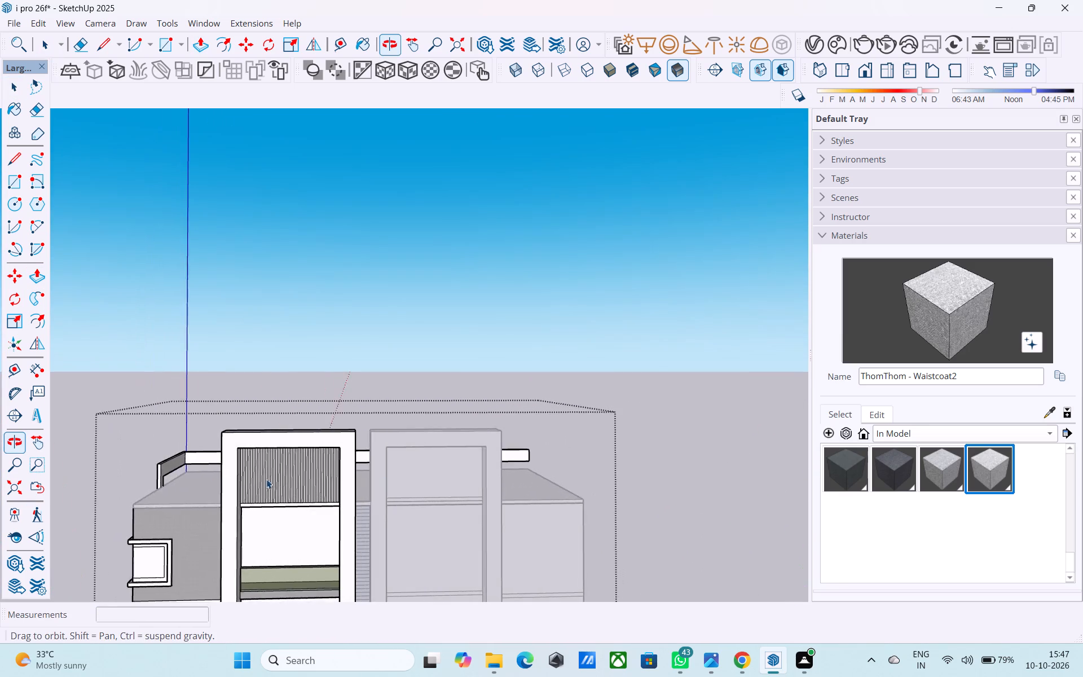
middle_drag(504, 476, 320, 496)
middle_drag(379, 496, 377, 537)
scroll(519, 481, up, 7)
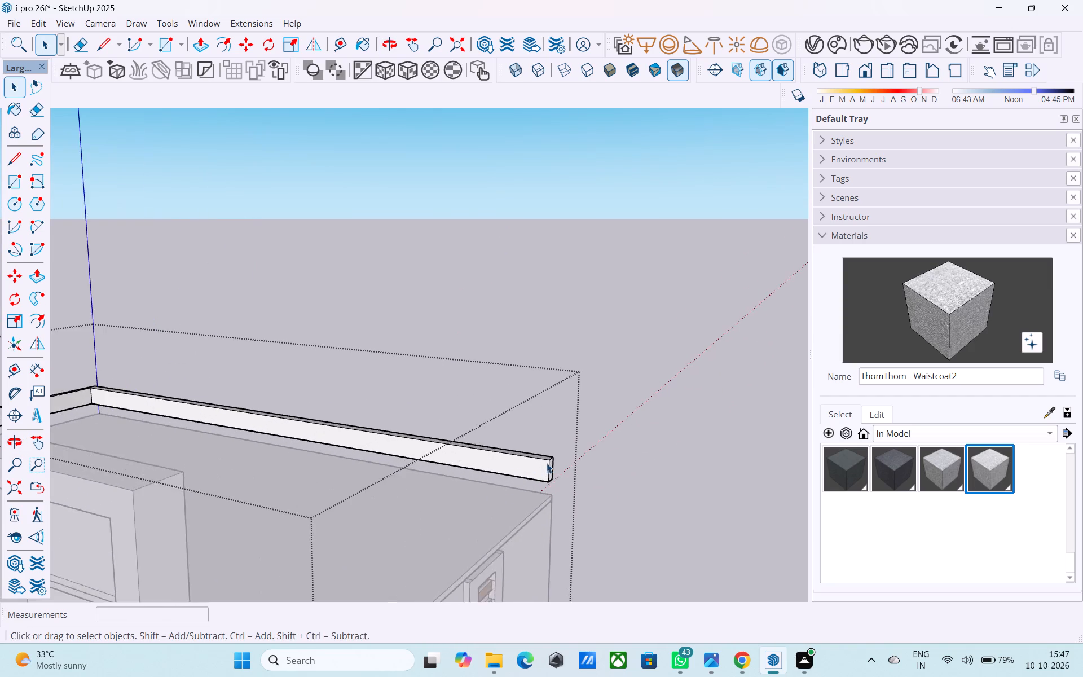
scroll(547, 463, up, 3)
click(550, 467)
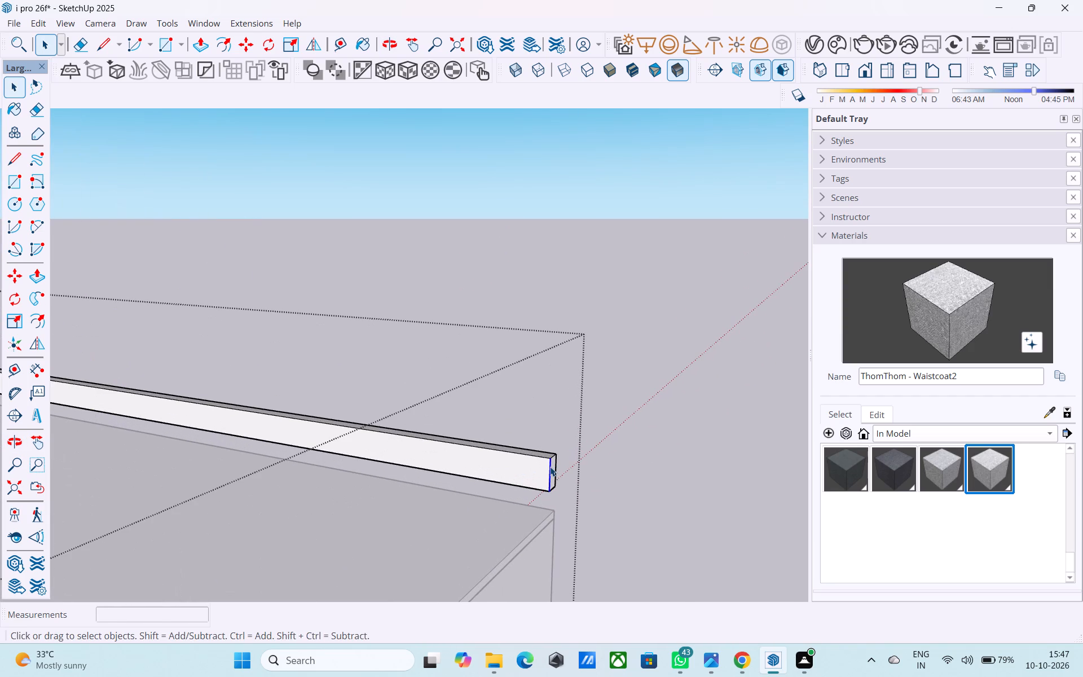
key(m)
click(548, 461)
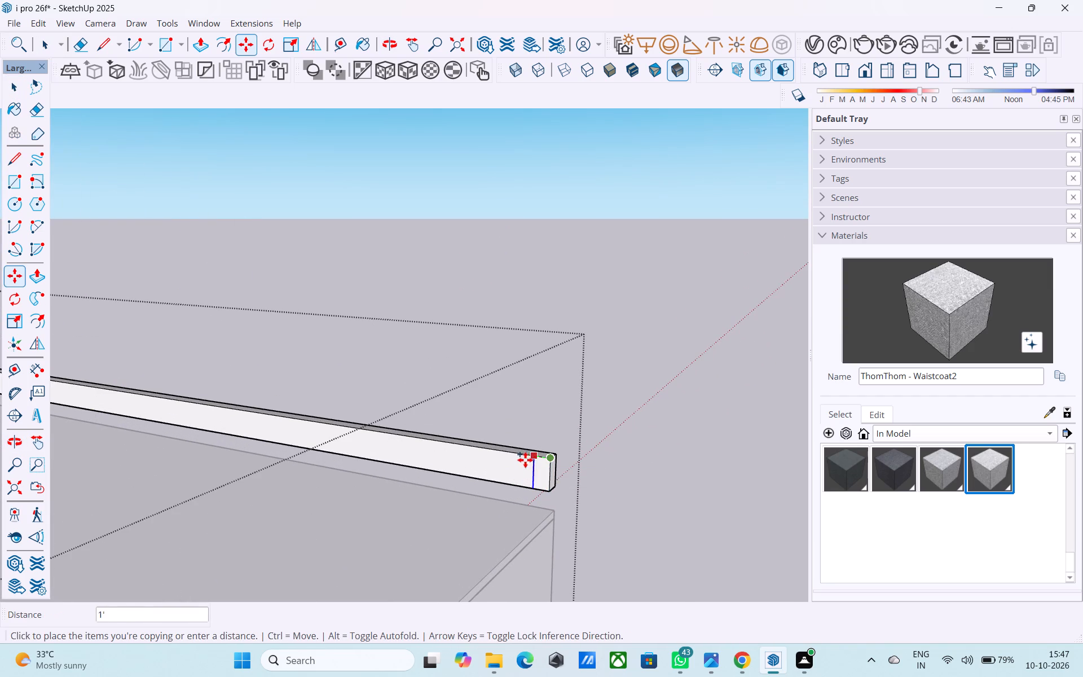
click(528, 459)
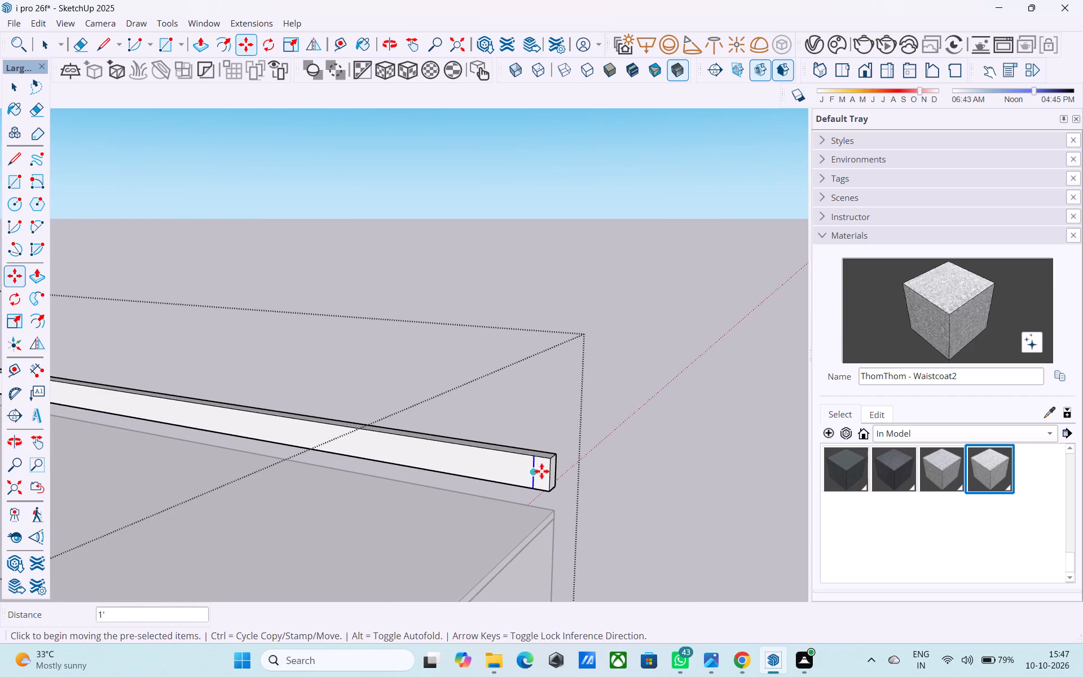
Push/Pull the separated 1' end section 32' along the roof's side edge to the front of the building.
scroll(541, 471, up, 4)
key(space)
click(541, 470)
key(p)
click(541, 470)
scroll(538, 482, down, 6)
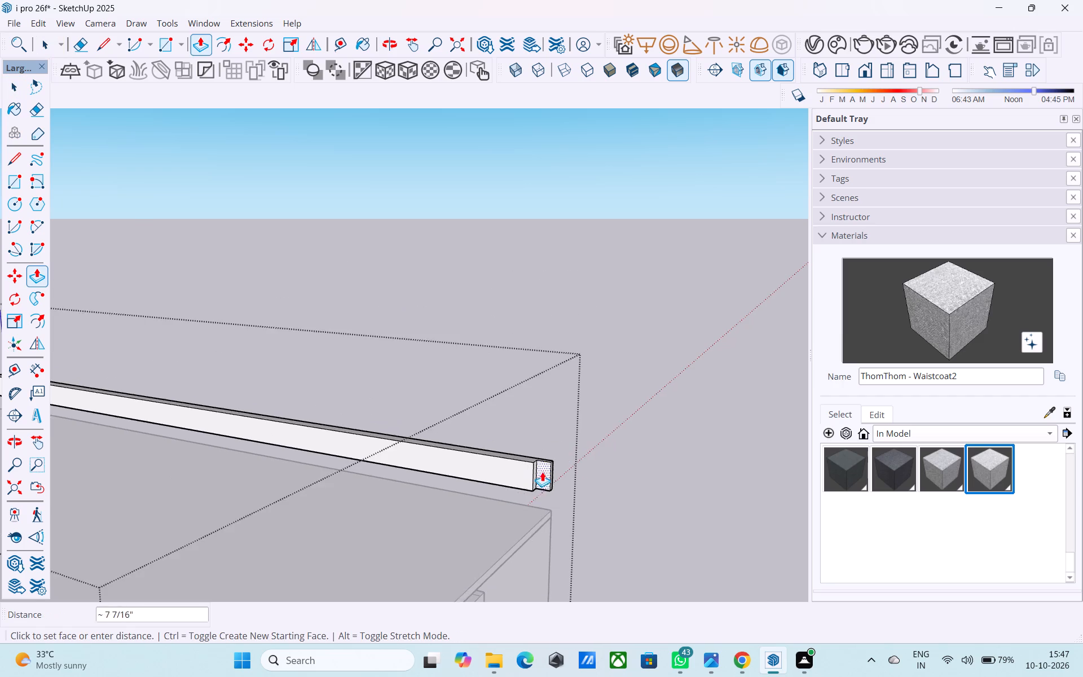
scroll(542, 472, down, 10)
middle_drag(448, 546, 630, 429)
scroll(628, 427, up, 1)
click(587, 481)
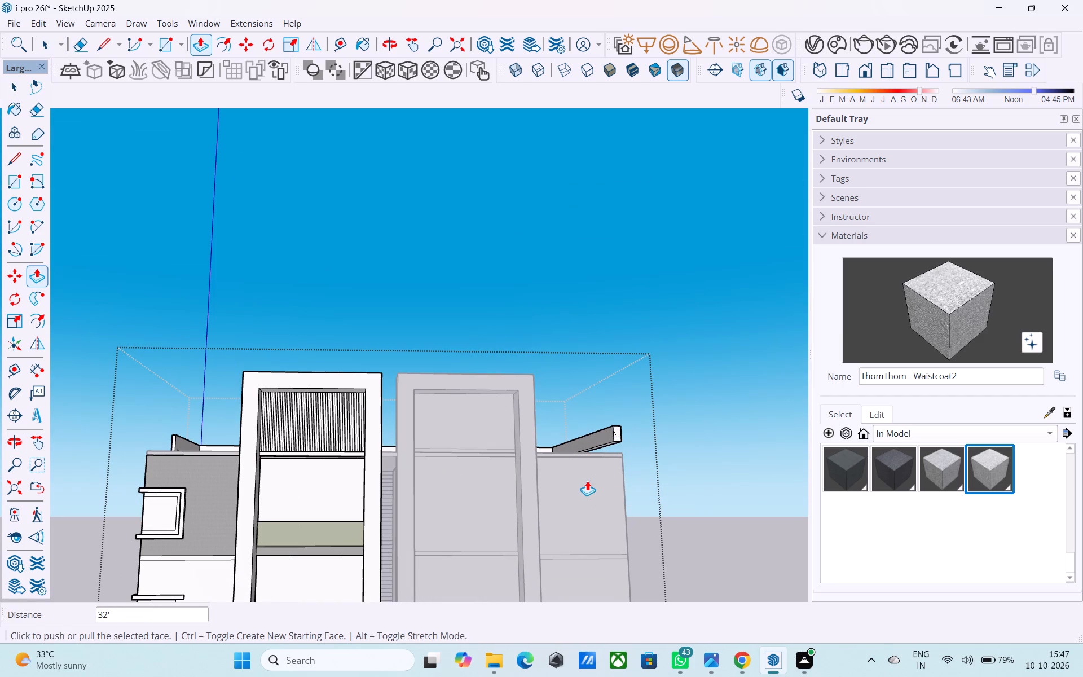
Copy the vertical edge at the new side beam's front end a short distance back along its roof-facing side.
shift+middle_drag(564, 472, 454, 502)
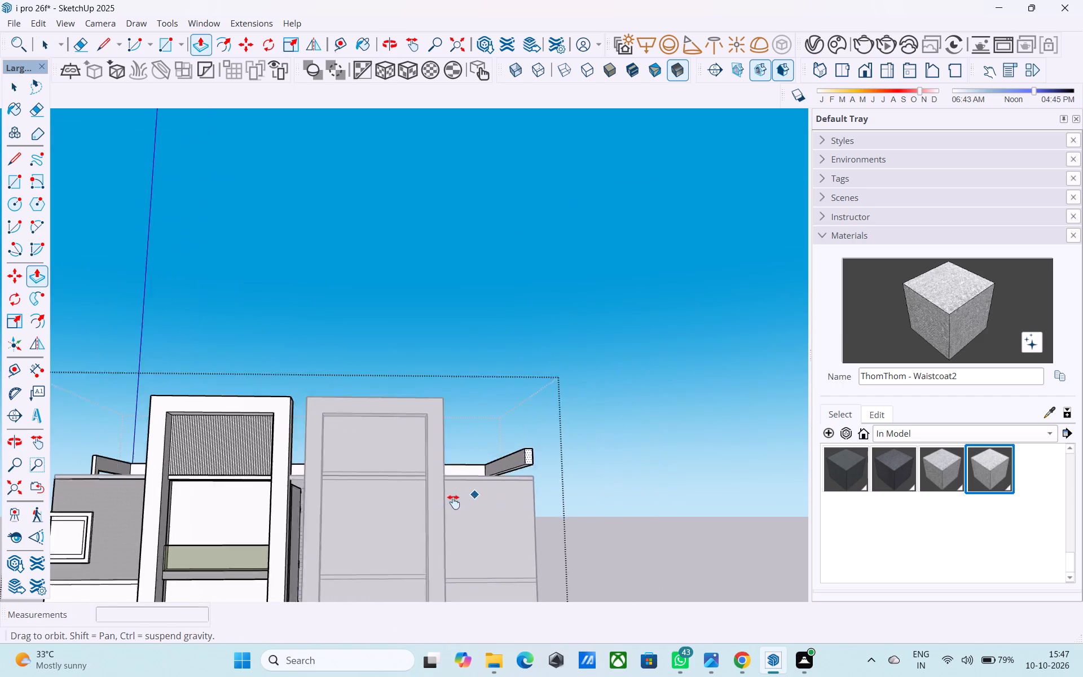
shift+middle_drag(454, 502, 578, 621)
middle_drag(525, 492, 611, 474)
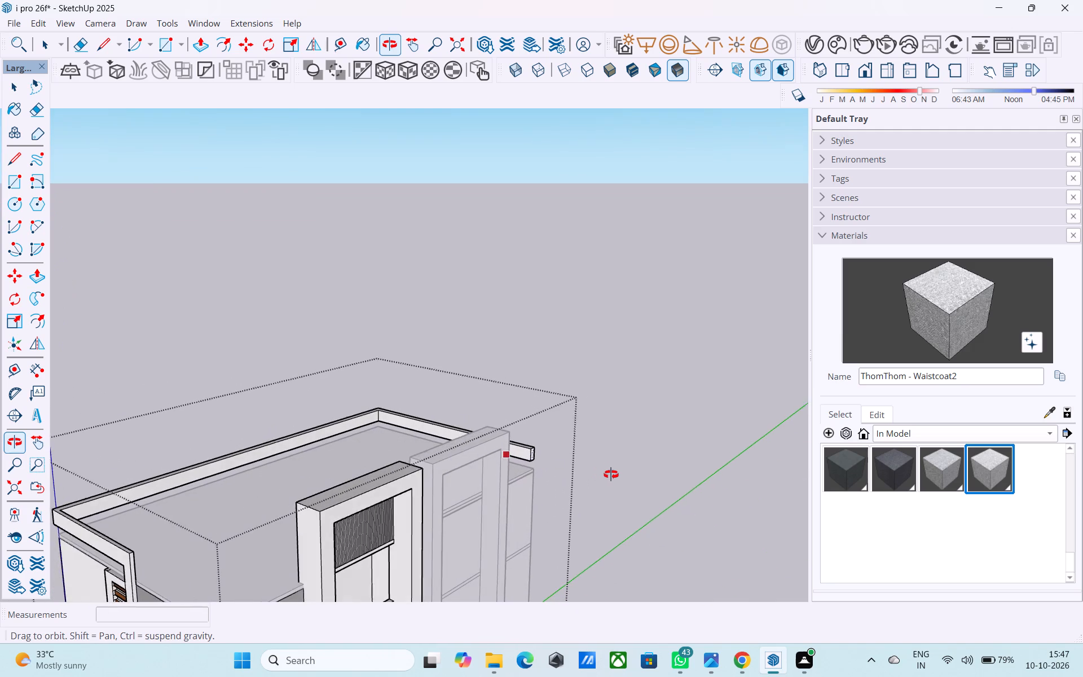
middle_drag(611, 474, 377, 458)
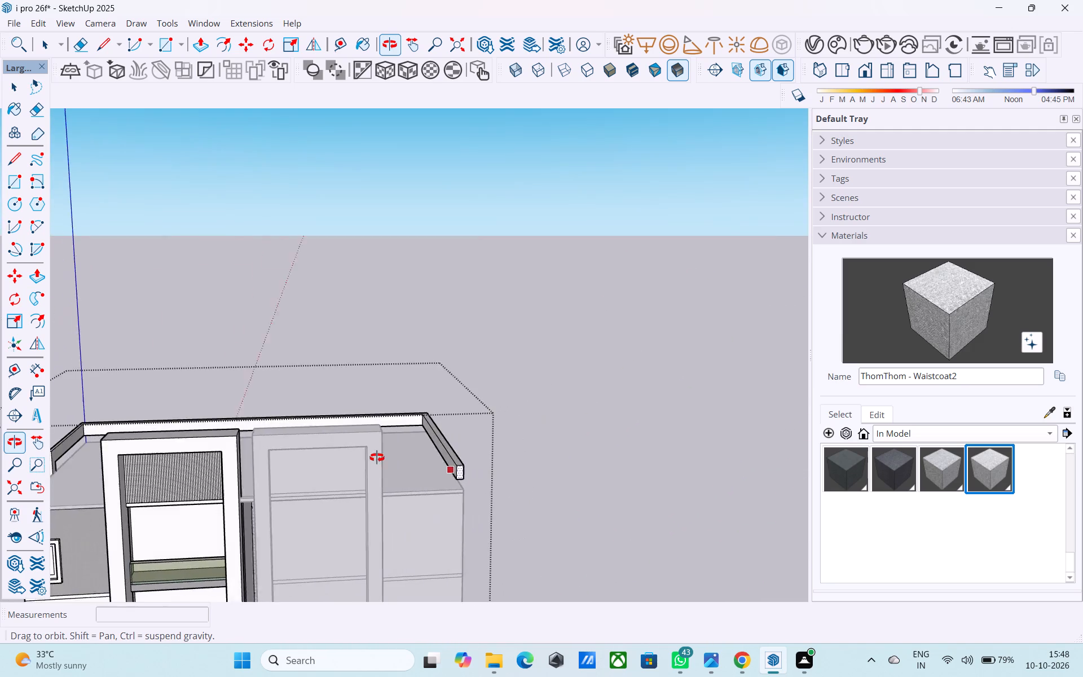
middle_drag(377, 458, 368, 392)
scroll(368, 392, down, 5)
middle_drag(374, 404, 602, 476)
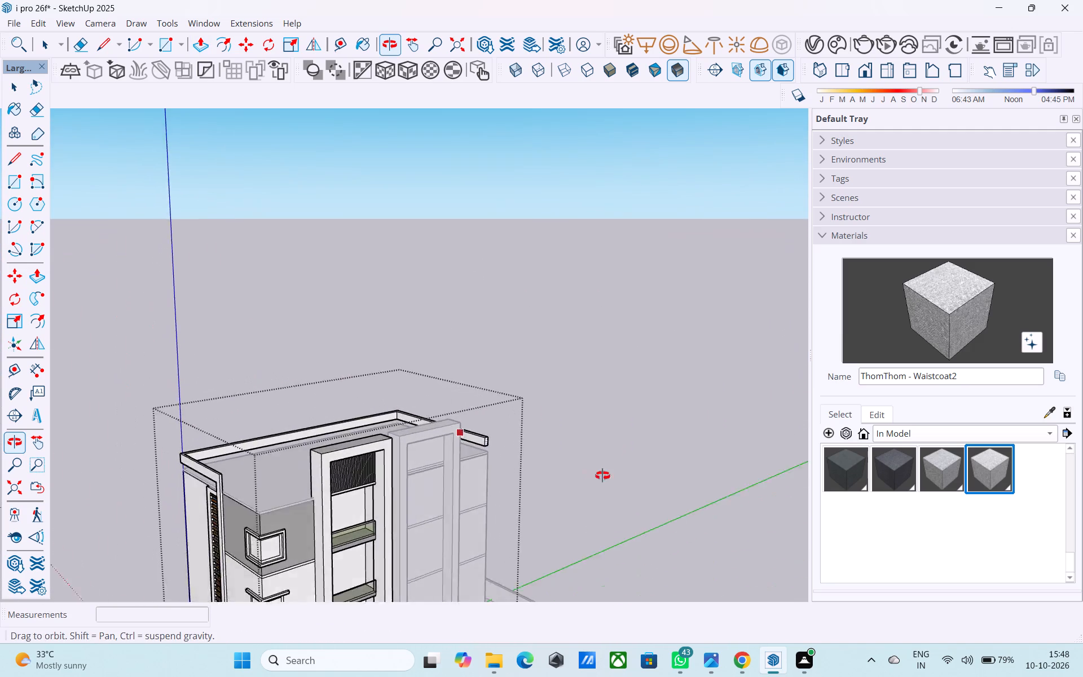
middle_drag(602, 476, 599, 476)
middle_drag(537, 449, 665, 496)
shift+middle_drag(492, 446, 667, 430)
scroll(520, 441, up, 2)
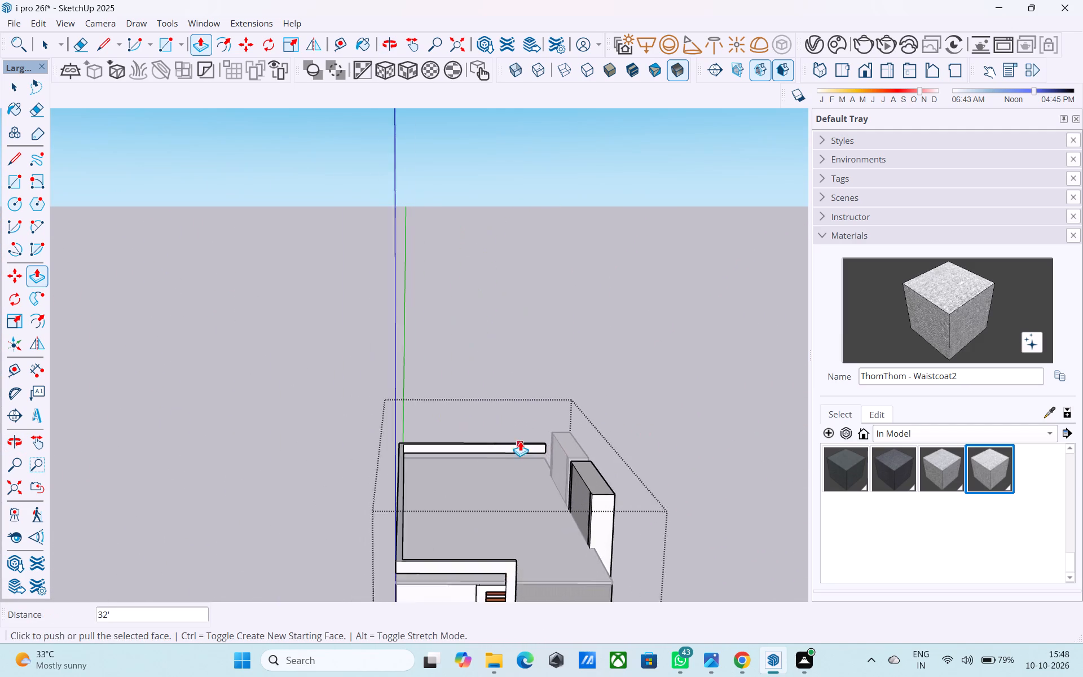
scroll(520, 441, up, 18)
middle_drag(558, 463, 551, 463)
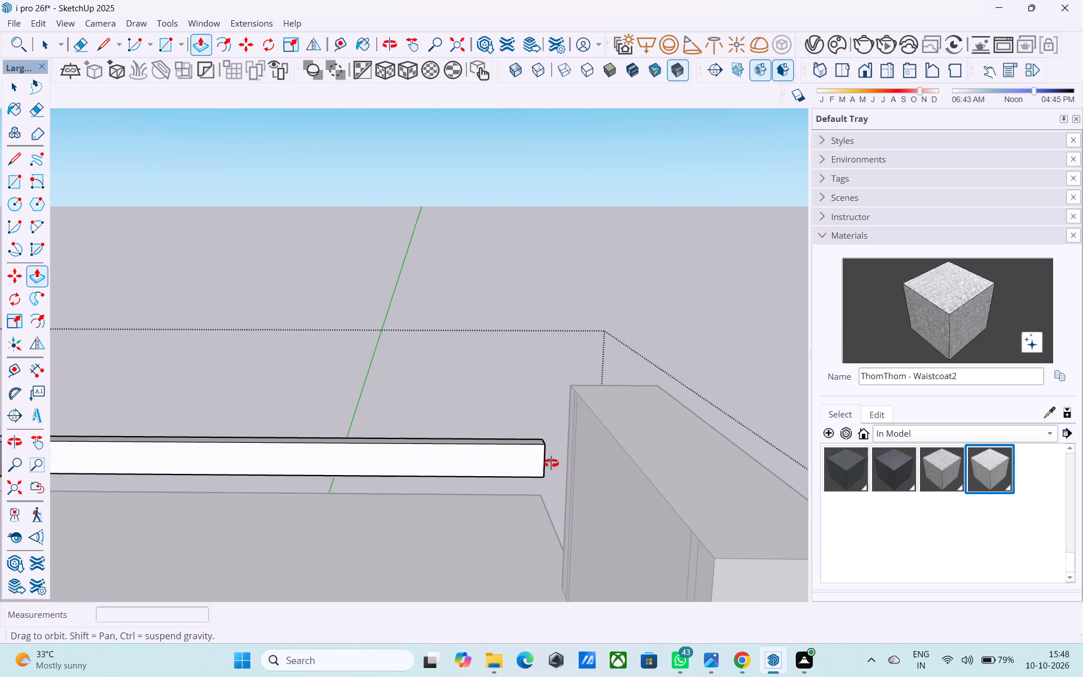
middle_drag(551, 463, 544, 461)
scroll(540, 461, up, 6)
key(space)
click(549, 462)
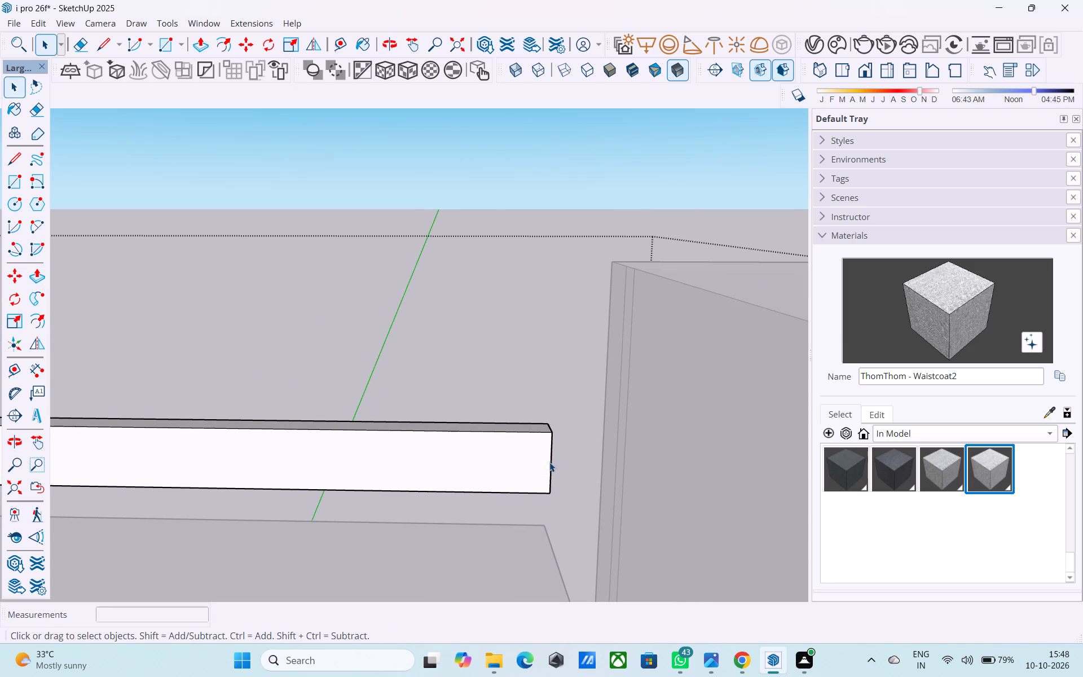
click(549, 463)
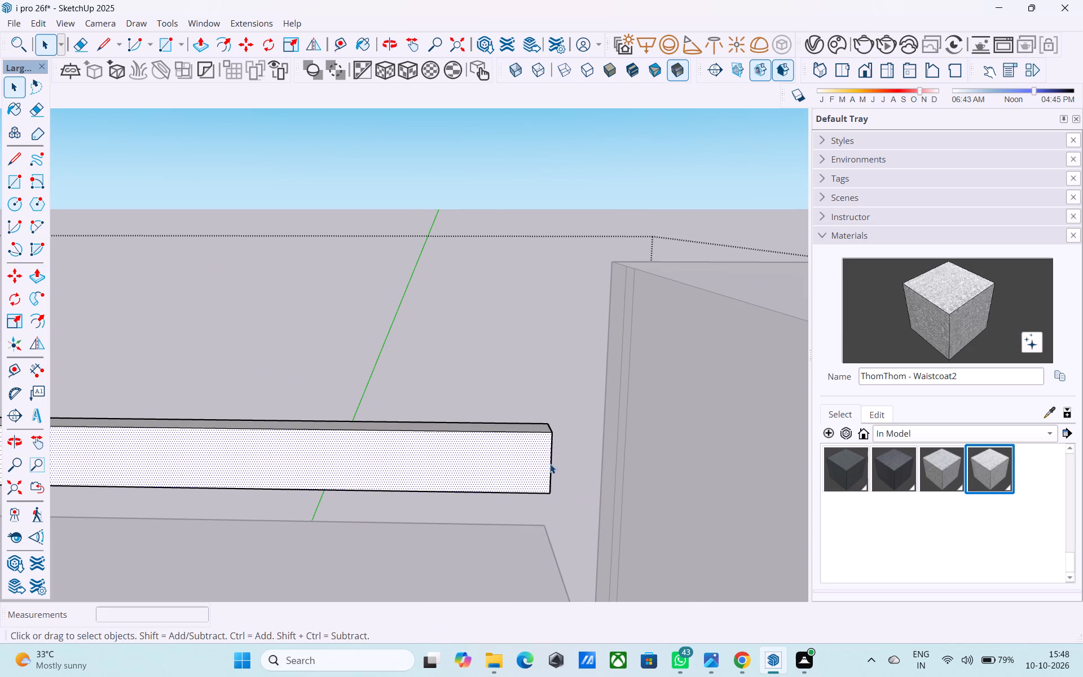
click(552, 464)
key(m)
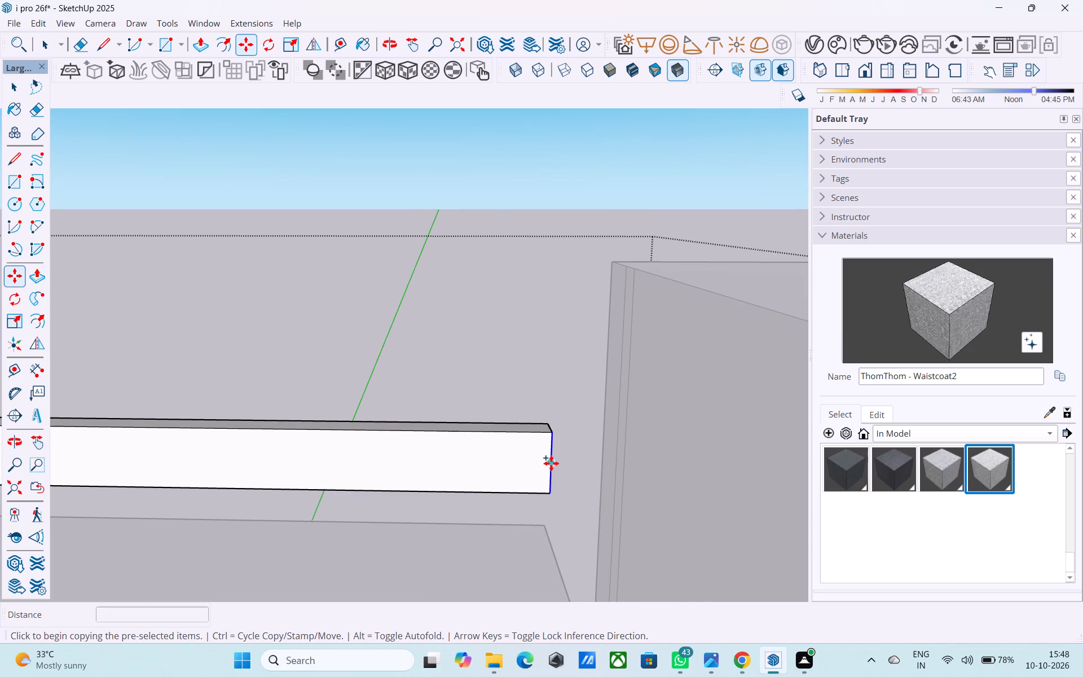
click(553, 434)
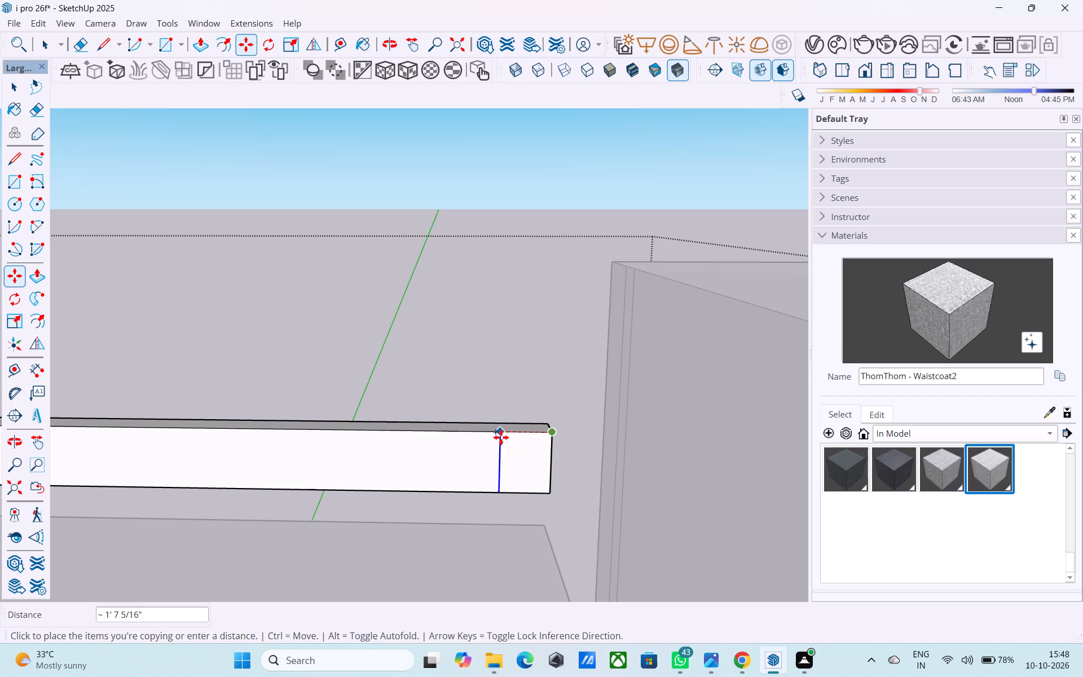
click(514, 437)
Push/Pull the separated end section about 11' 2" along the front roof edge to the tall projecting facade frame.
key(space)
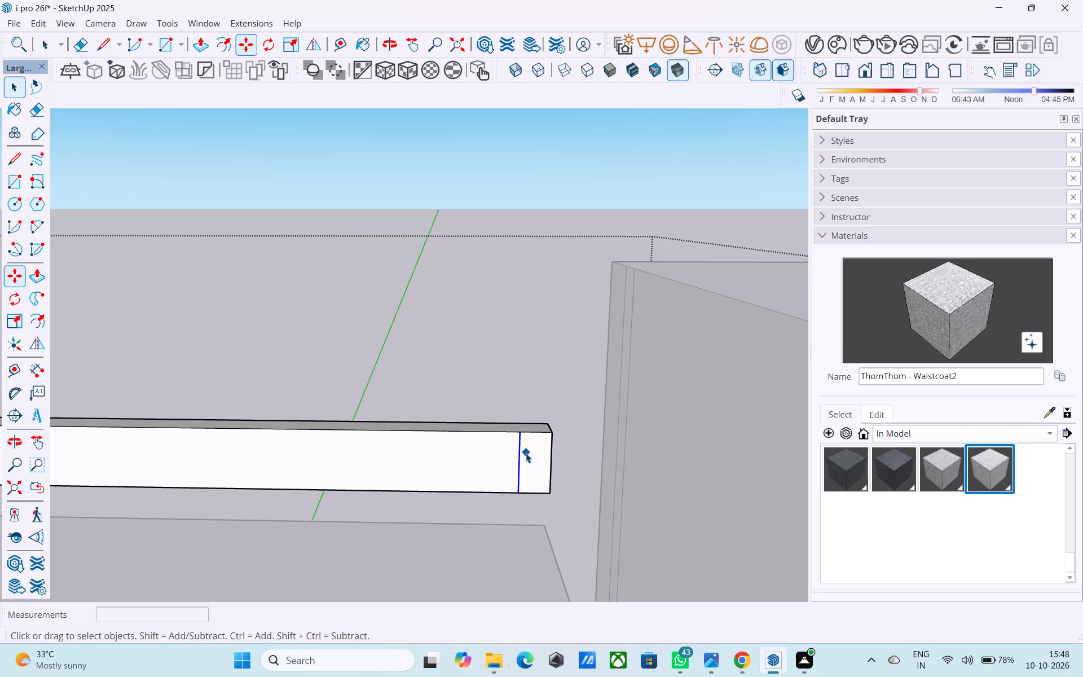
click(526, 453)
key(p)
click(530, 458)
scroll(540, 467, down, 3)
middle_drag(540, 468, 486, 475)
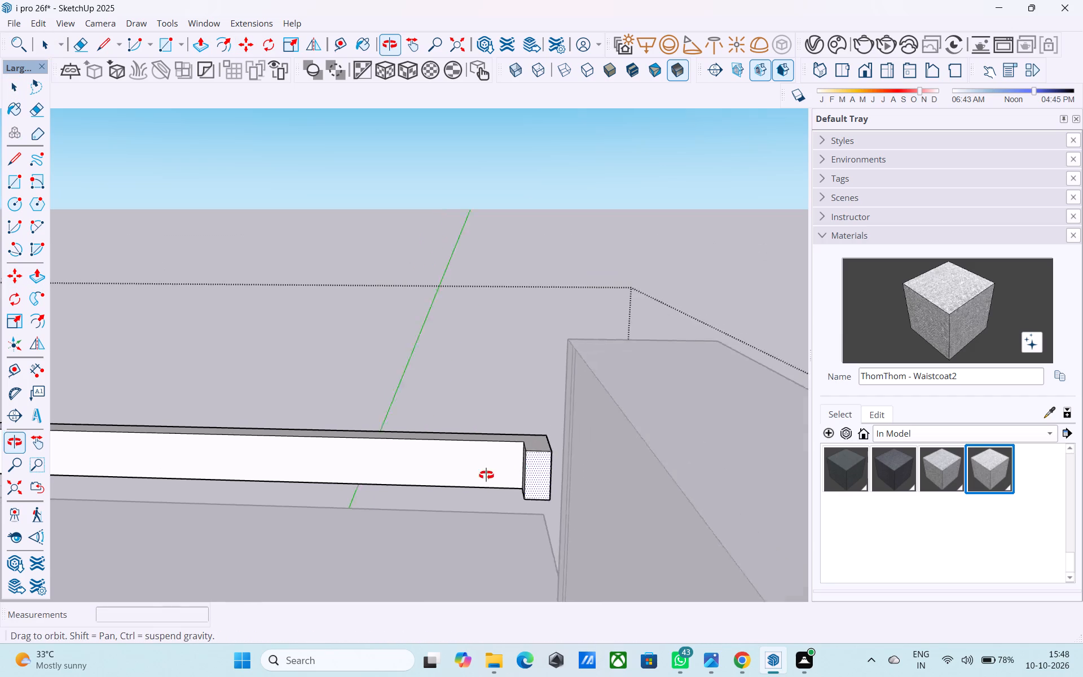
middle_drag(486, 475, 278, 511)
scroll(300, 509, down, 5)
middle_drag(319, 515, 256, 472)
scroll(260, 467, down, 5)
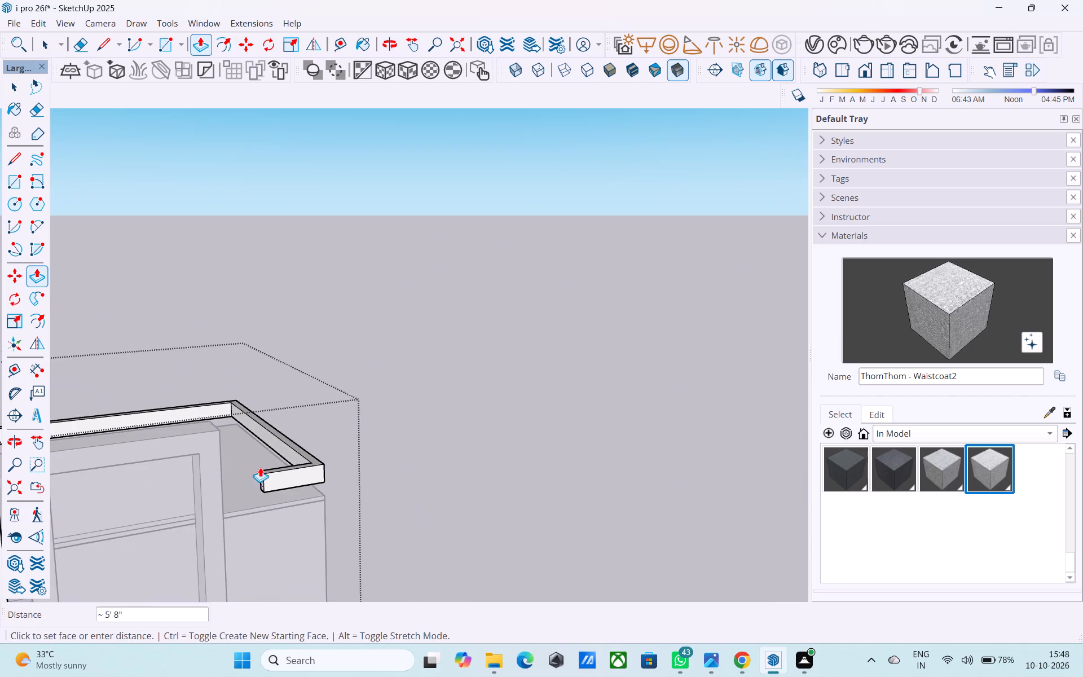
middle_drag(260, 467, 173, 465)
scroll(173, 466, up, 4)
click(170, 469)
scroll(318, 457, down, 4)
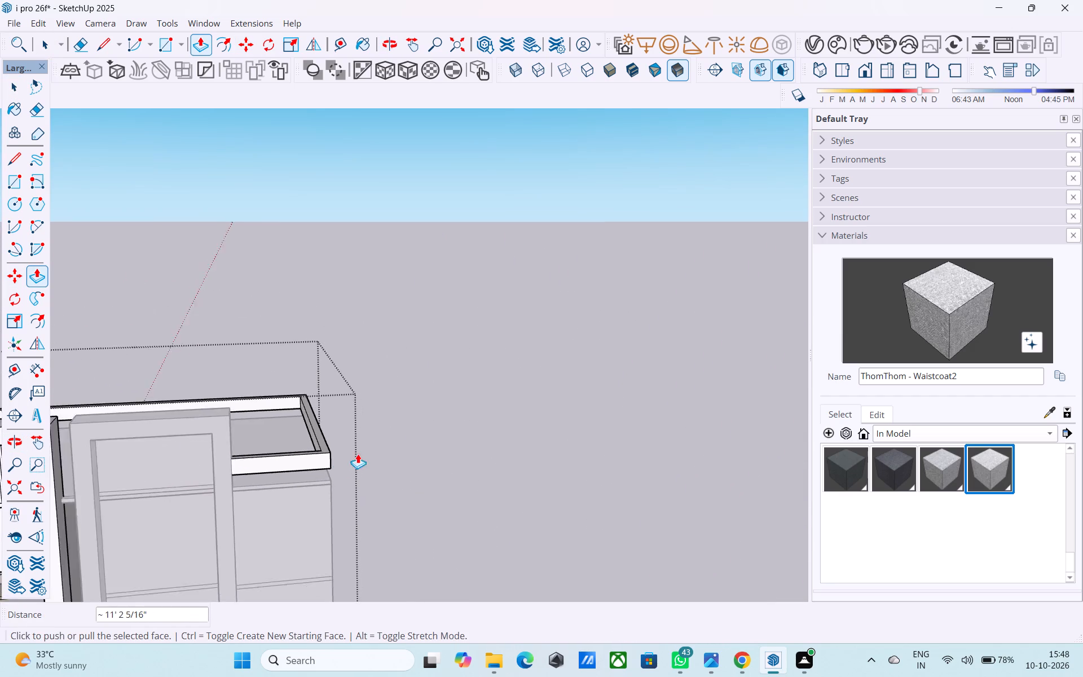
Draw a 6" line across the front-facing side of the post at the roof slab's top edge.
scroll(358, 454, down, 15)
middle_drag(334, 497, 630, 432)
scroll(373, 500, up, 4)
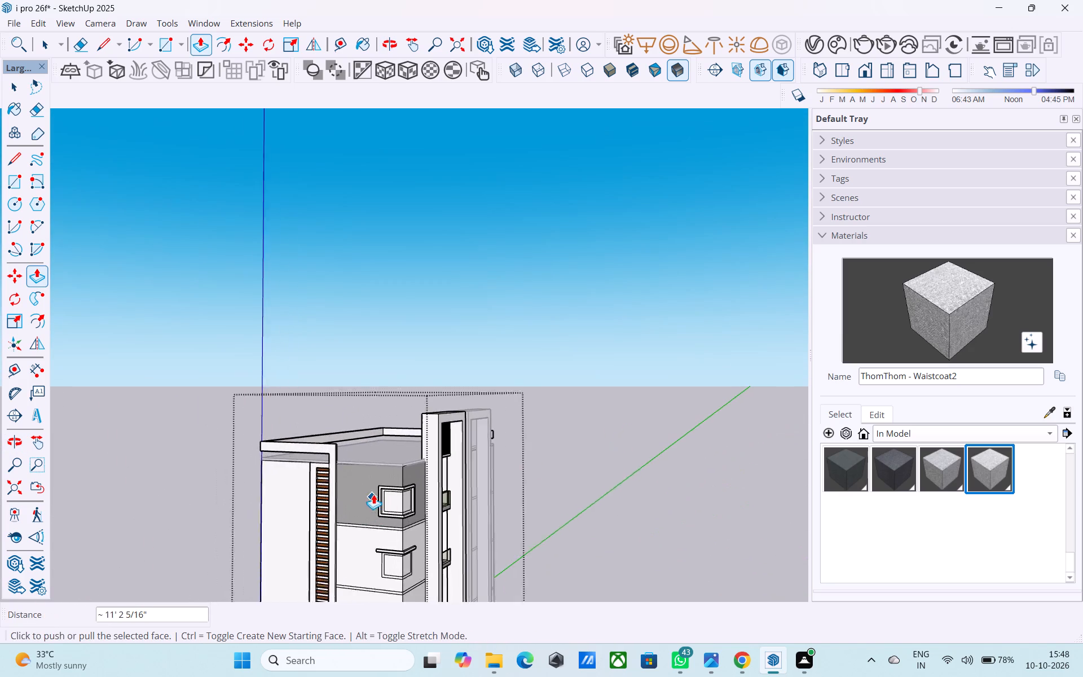
middle_drag(379, 485, 446, 472)
scroll(408, 474, up, 3)
middle_drag(404, 463, 289, 477)
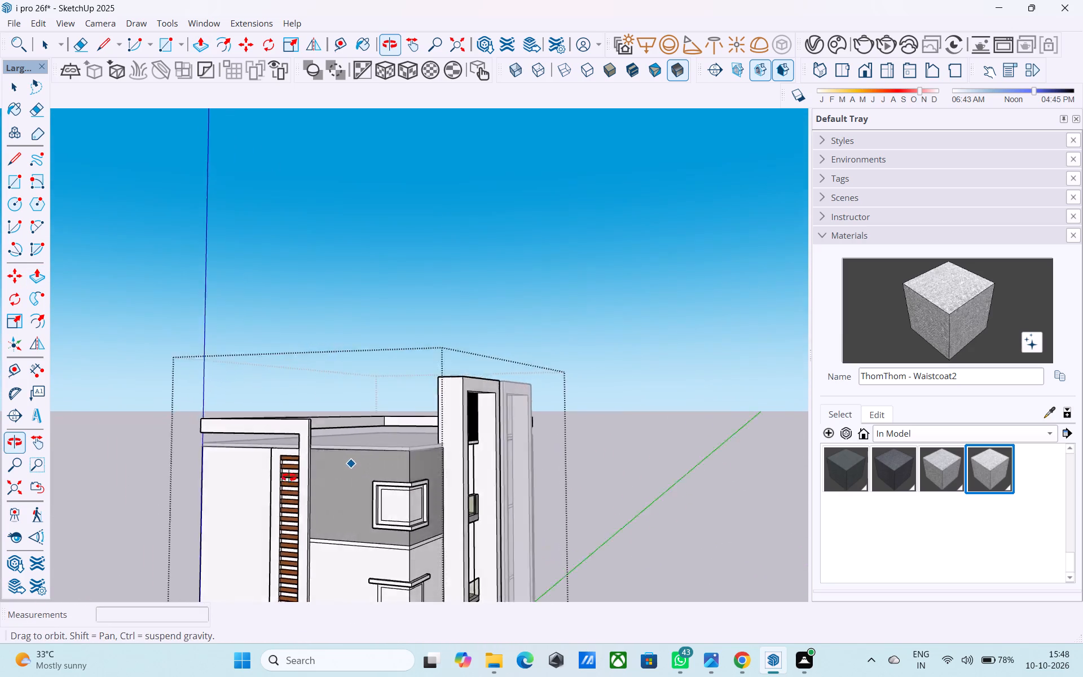
middle_drag(289, 477, 209, 499)
scroll(297, 464, up, 8)
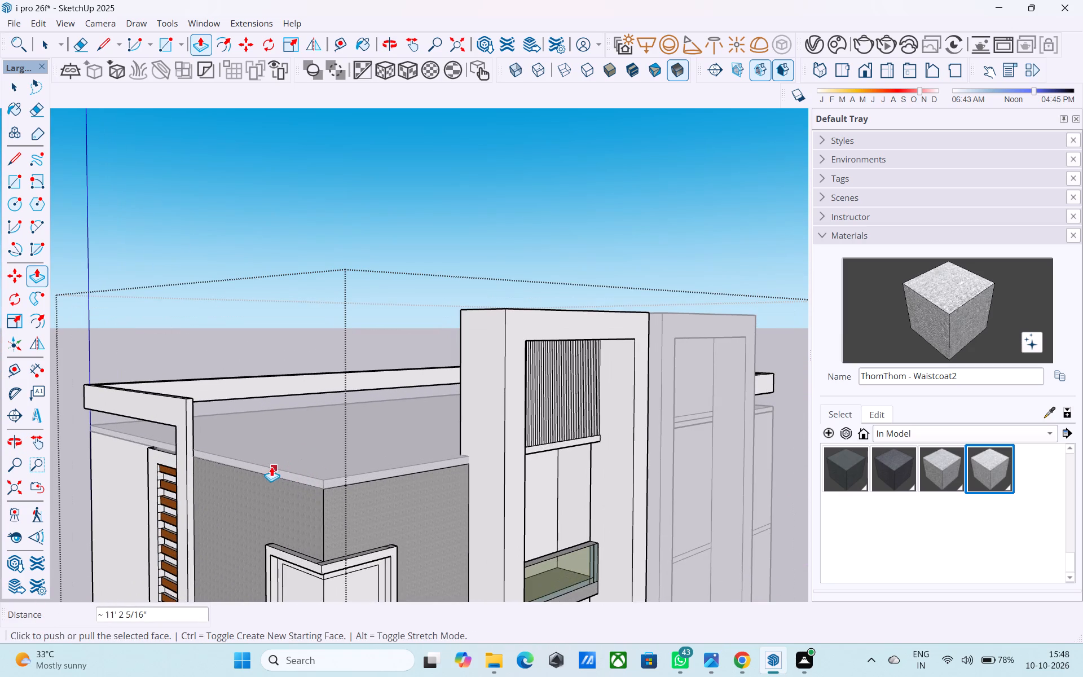
key(space)
scroll(202, 456, up, 7)
key(l)
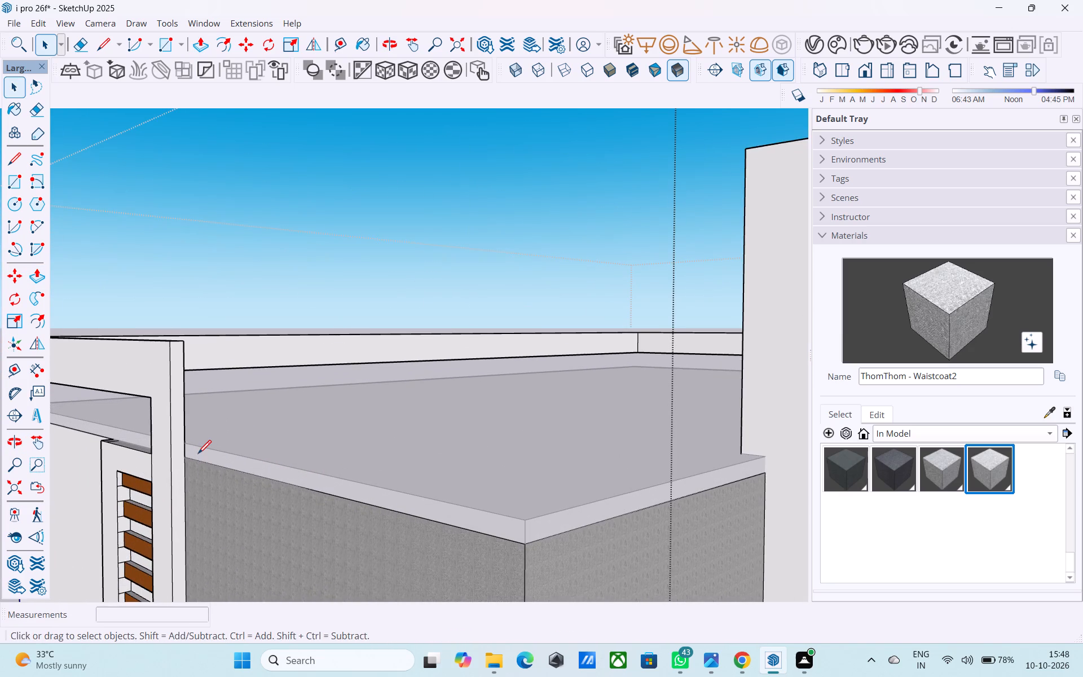
scroll(193, 453, up, 7)
click(176, 432)
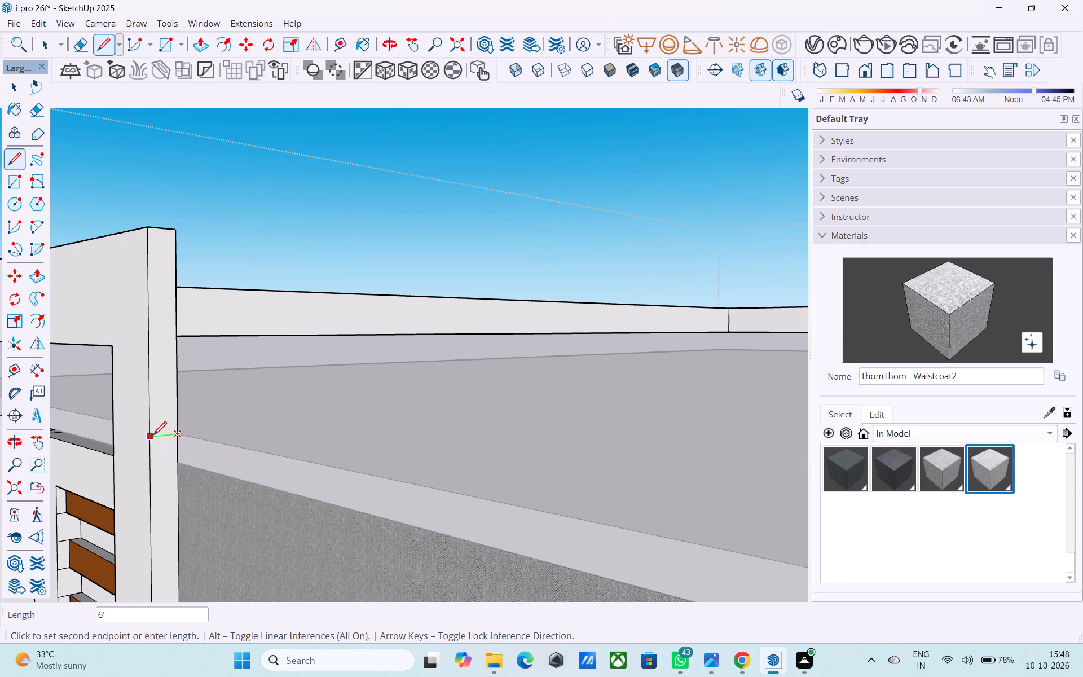
click(153, 437)
click(155, 426)
Push/Pull the post face above the new line along the roof's side edge to the building's front corner.
key(space)
click(165, 416)
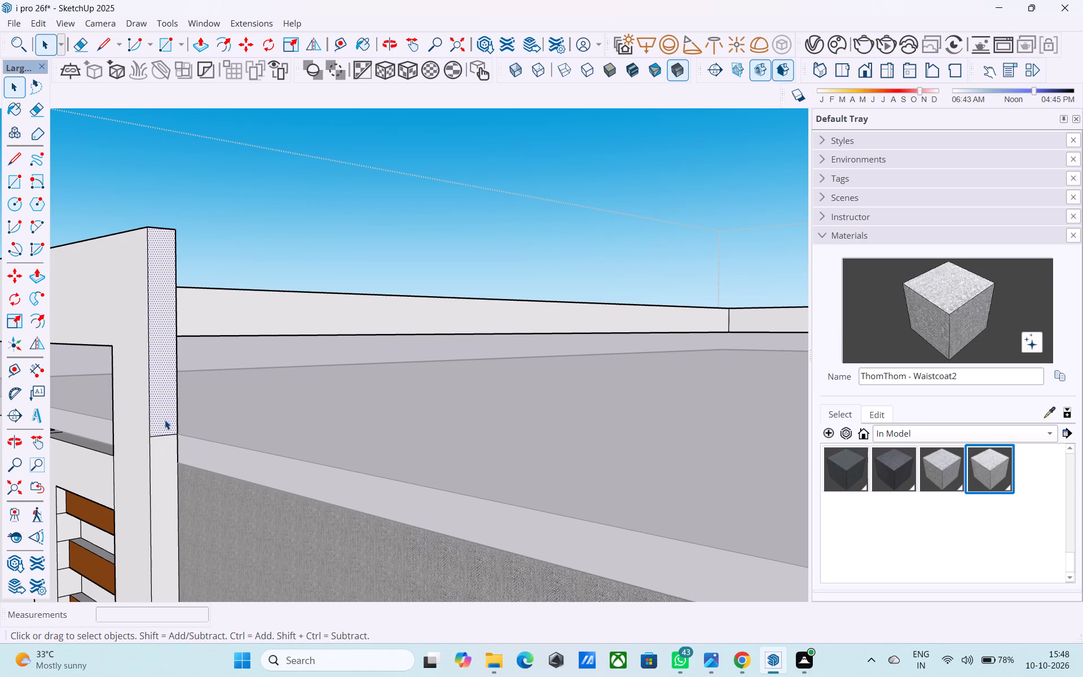
key(p)
click(165, 420)
scroll(291, 432, down, 14)
middle_drag(492, 460, 487, 461)
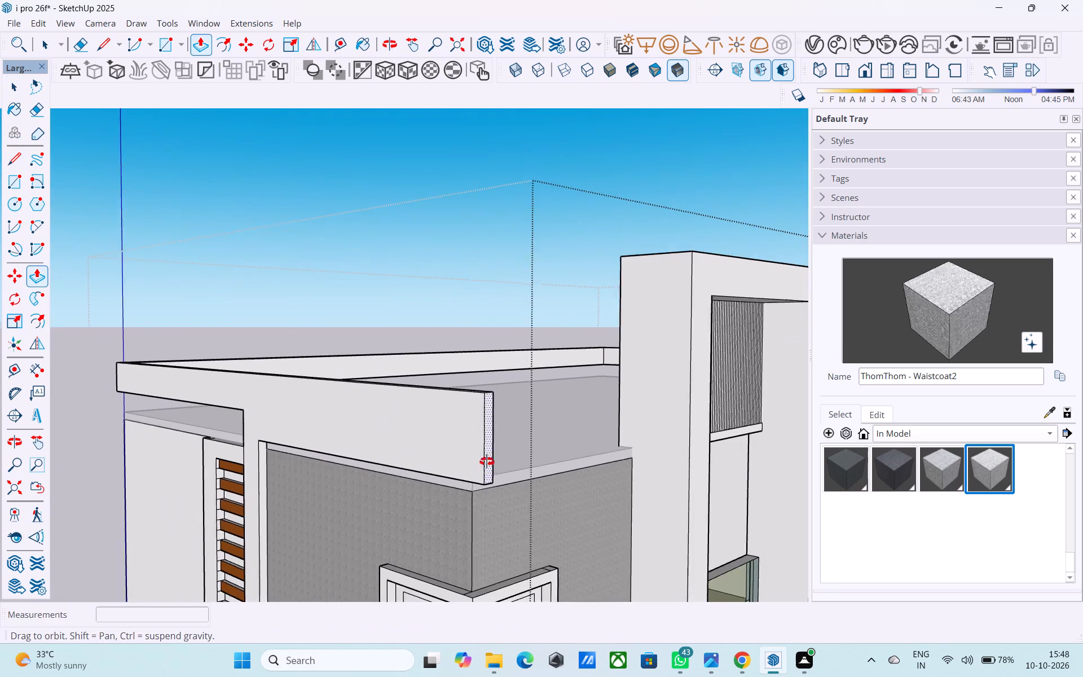
middle_drag(487, 461, 350, 480)
click(402, 495)
Copy the vertical edge at the extended beam's front end 1' back along its roof-facing side.
middle_drag(402, 493, 180, 569)
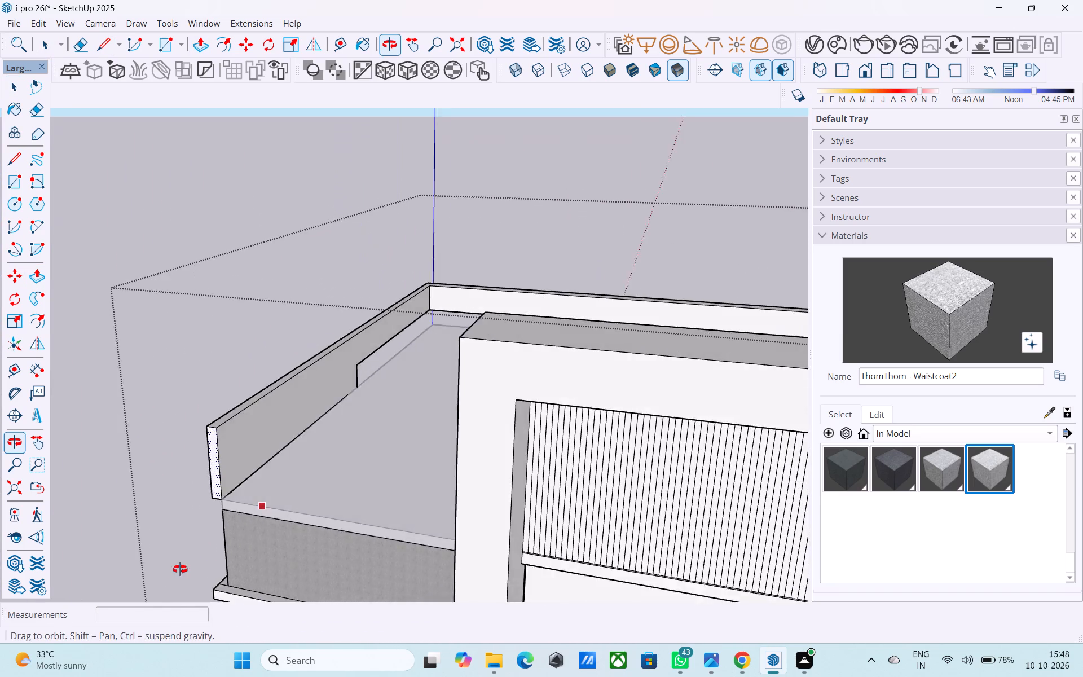
middle_drag(180, 569, 175, 568)
scroll(227, 463, up, 12)
key(space)
click(167, 438)
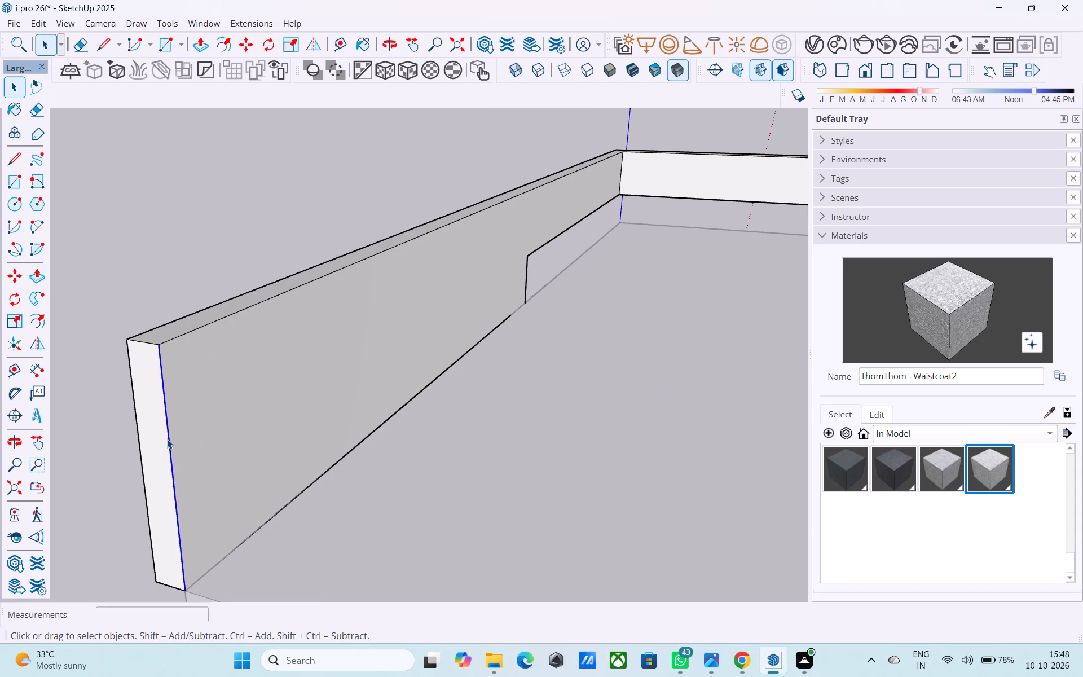
key(m)
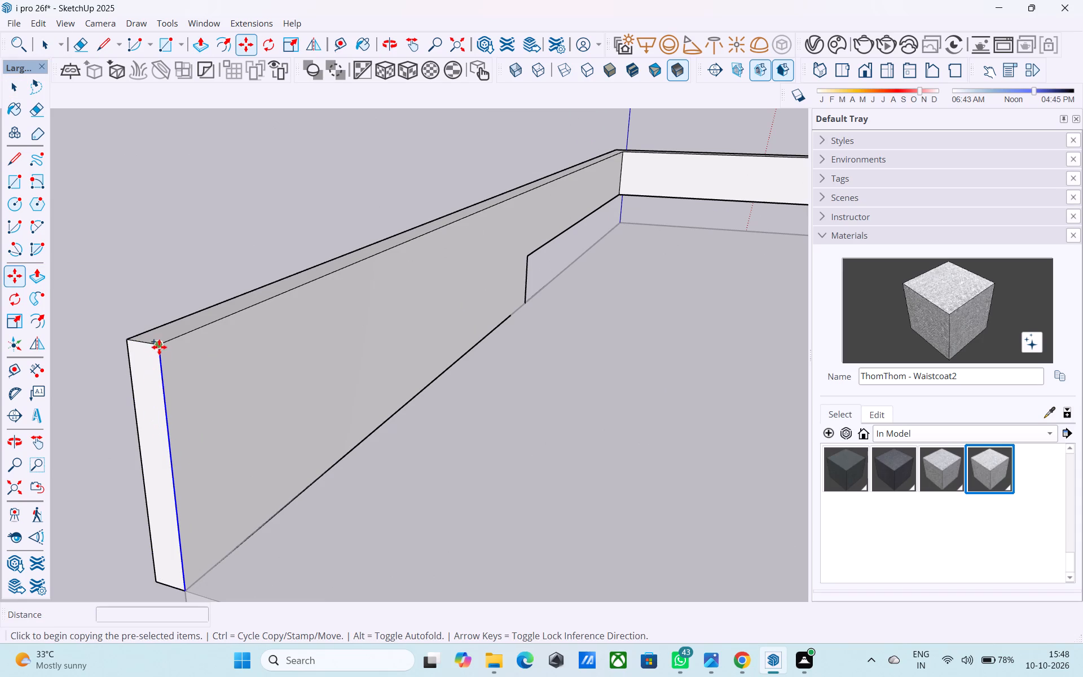
click(159, 346)
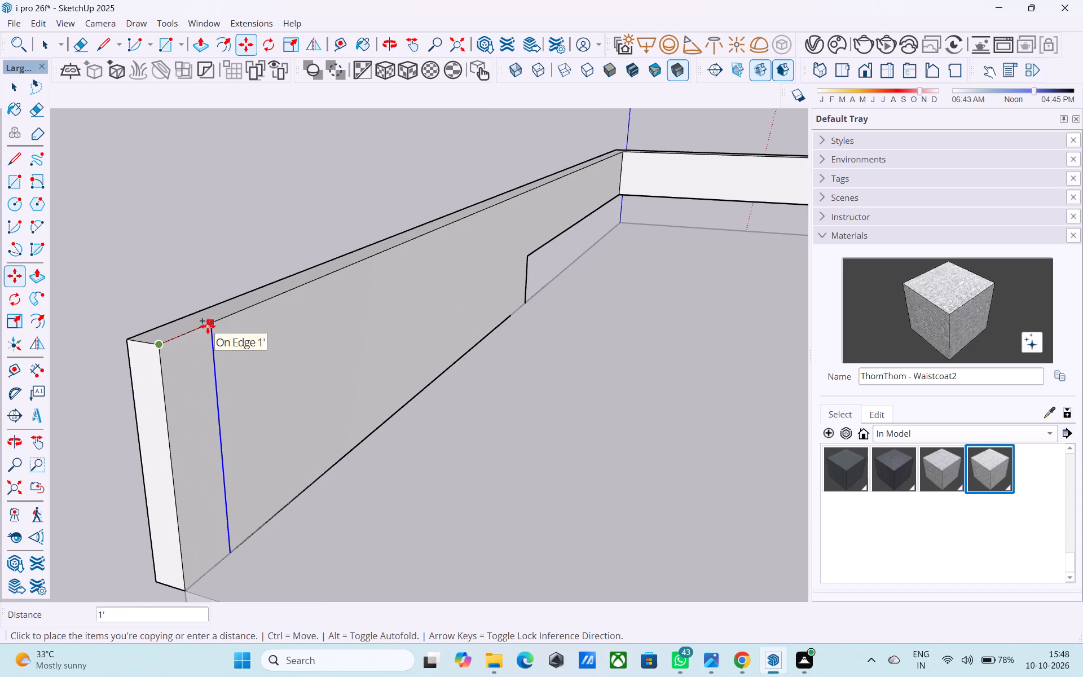
click(208, 326)
Push/Pull the separated 1' end section 11' 9" along the front roof edge to the tall facade frame.
key(space)
click(193, 390)
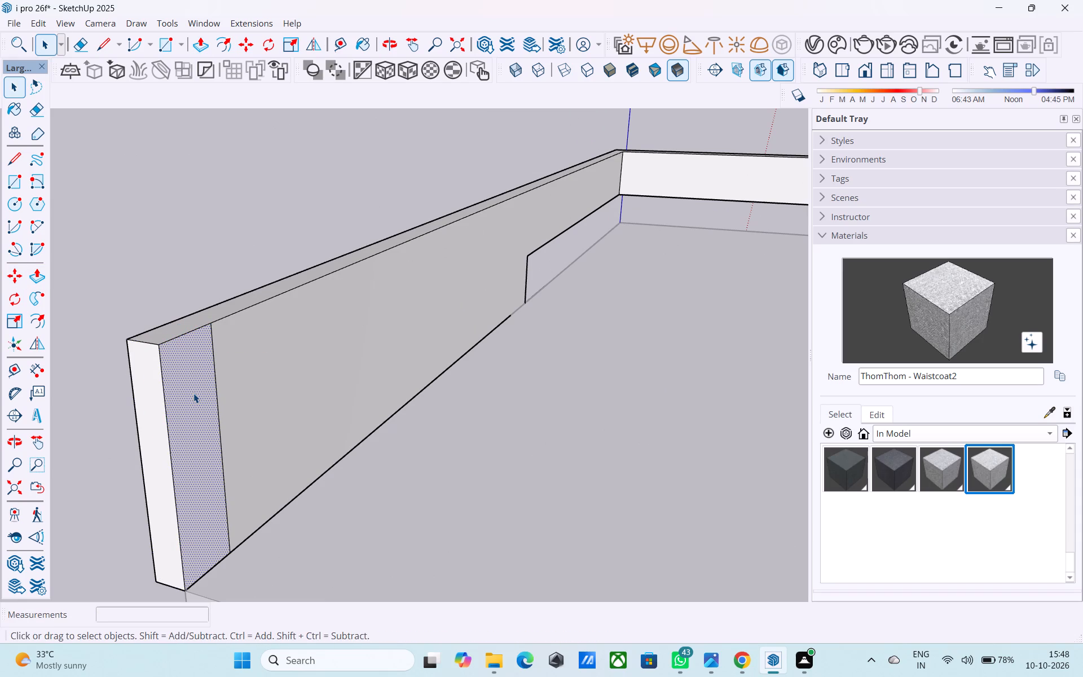
key(p)
click(193, 393)
scroll(340, 408, down, 8)
middle_drag(366, 450, 693, 414)
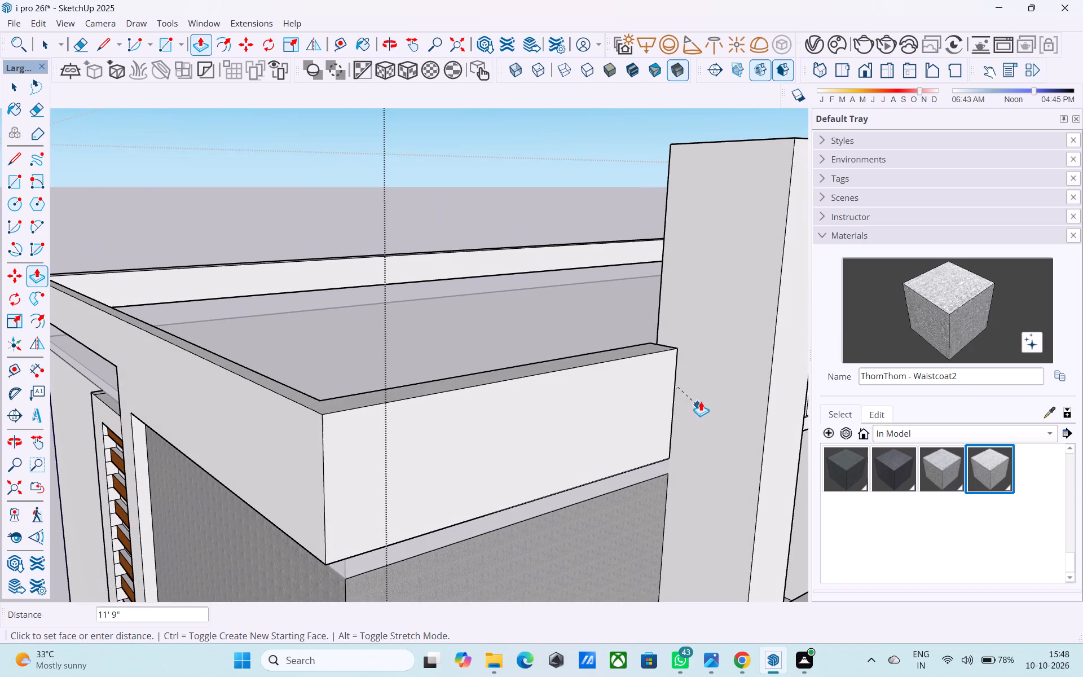
click(706, 391)
Draw a 3' 6" vertical line on the side beam from the post's inner top corner up to the beam's top edge.
scroll(646, 397, down, 8)
middle_drag(460, 403, 537, 534)
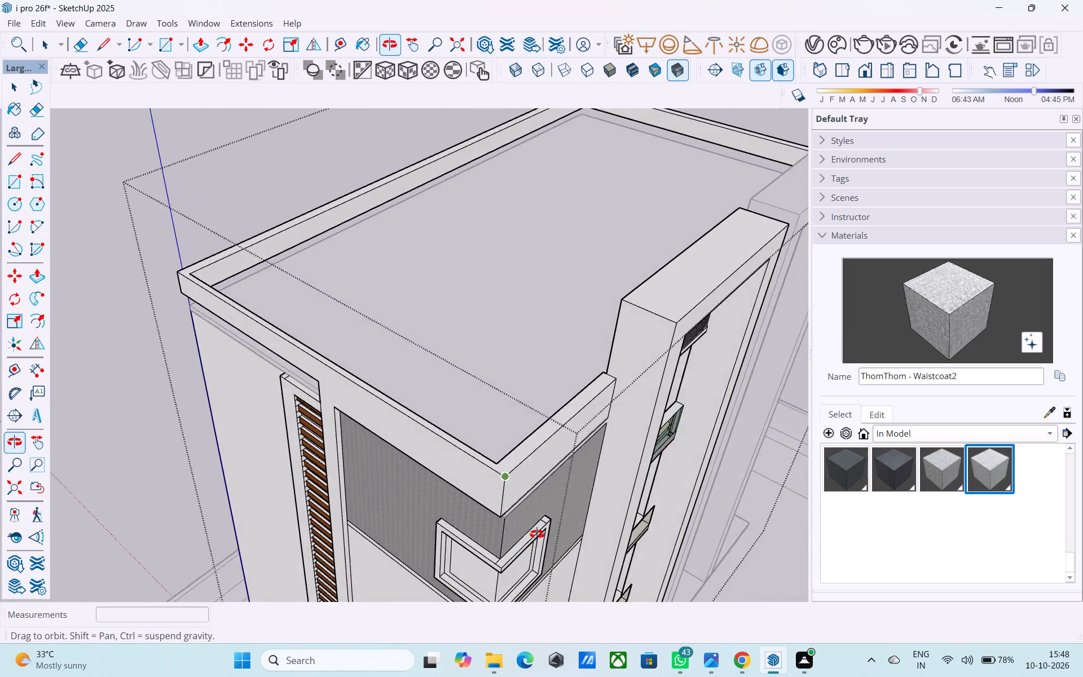
middle_drag(537, 534, 689, 368)
scroll(673, 370, up, 4)
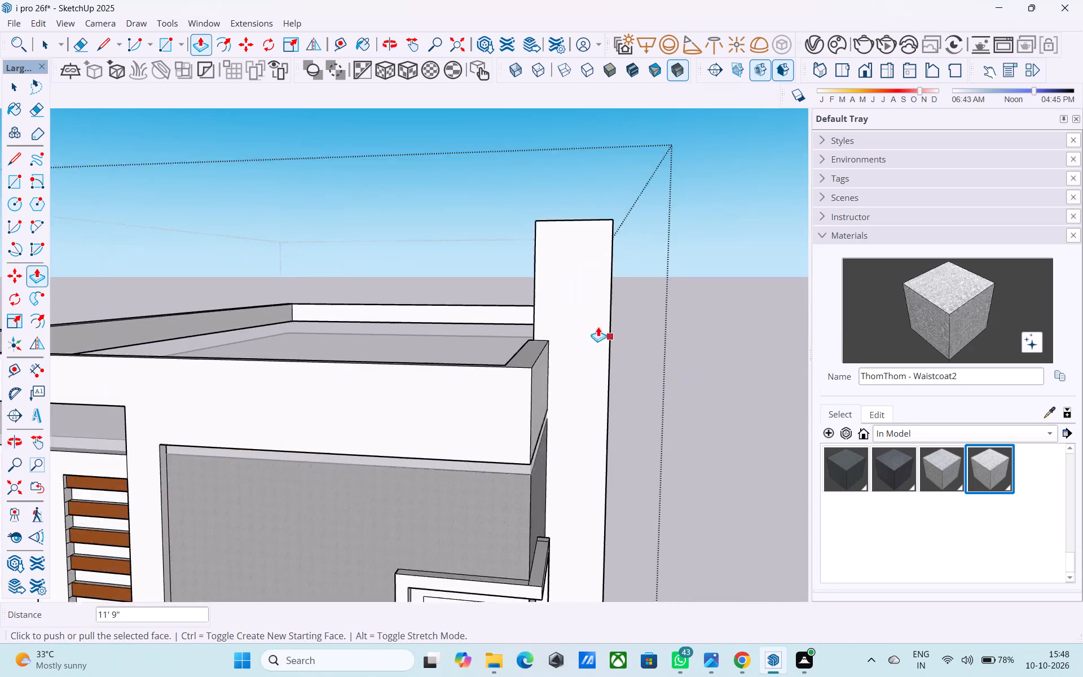
middle_drag(576, 388, 476, 301)
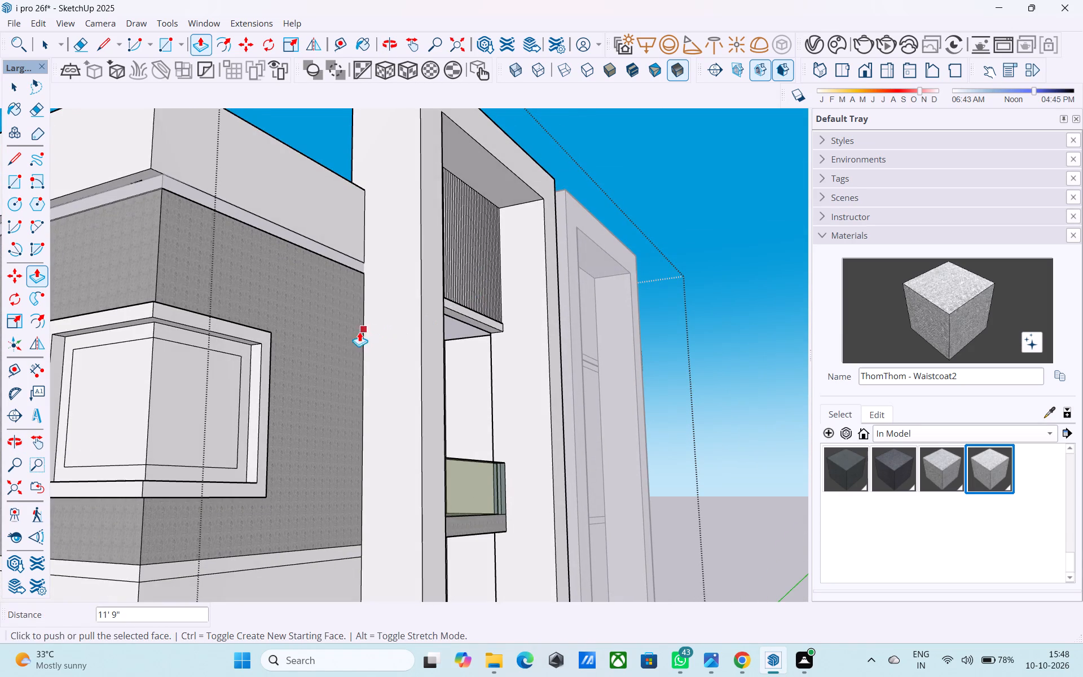
shift+middle_drag(346, 337, 539, 361)
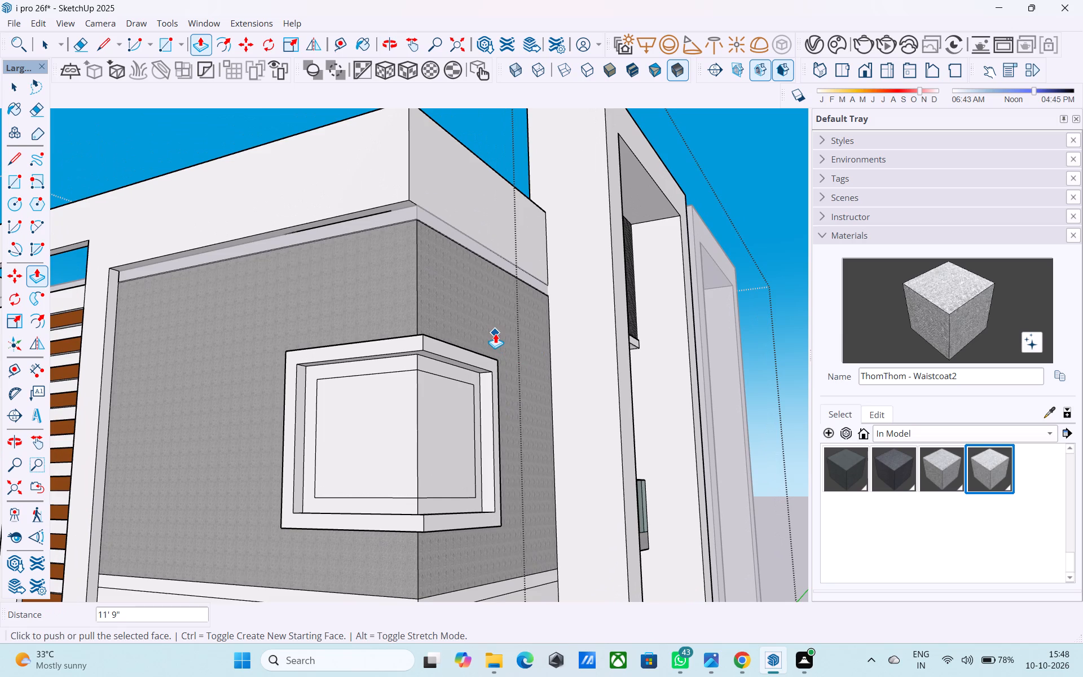
key(space)
key(l)
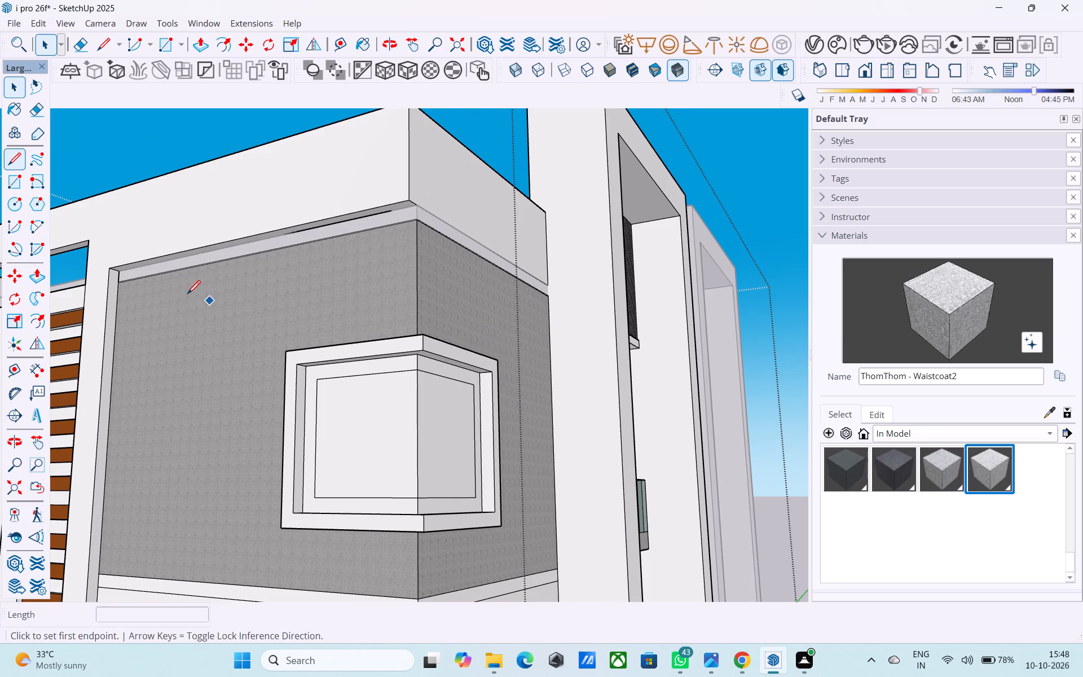
middle_drag(183, 296, 301, 405)
scroll(238, 362, up, 4)
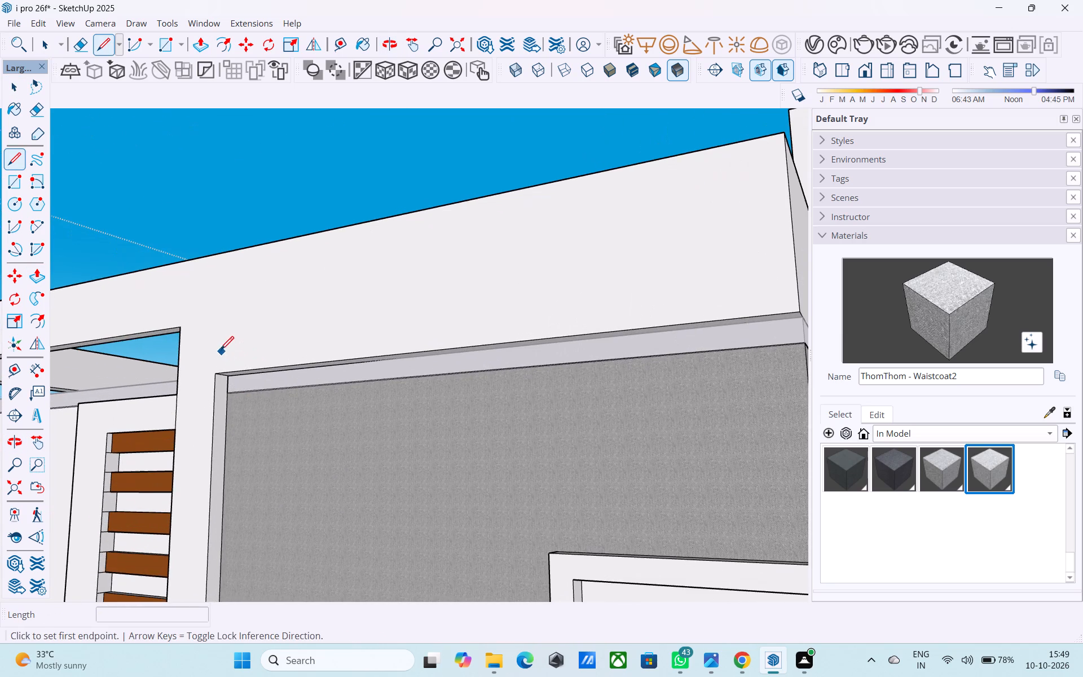
click(215, 371)
click(222, 252)
Push the side beam's outer face between the post and the front corner 6" towards the roof.
key(space)
click(341, 286)
key(p)
click(341, 292)
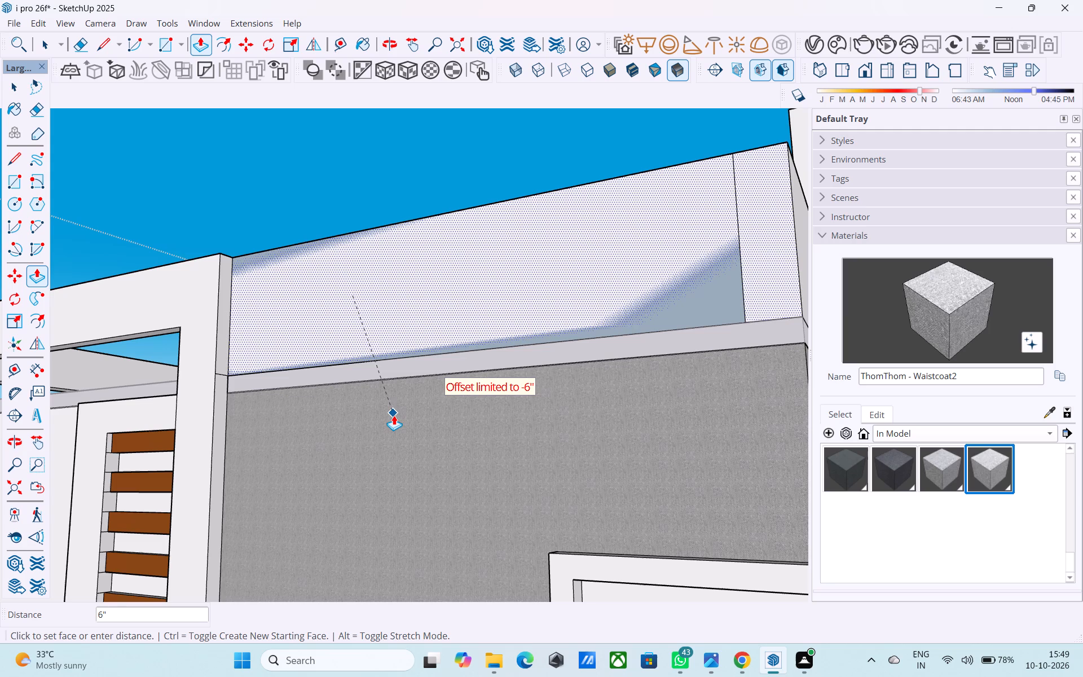
middle_drag(394, 397, 370, 496)
scroll(351, 404, down, 5)
middle_drag(441, 363, 435, 370)
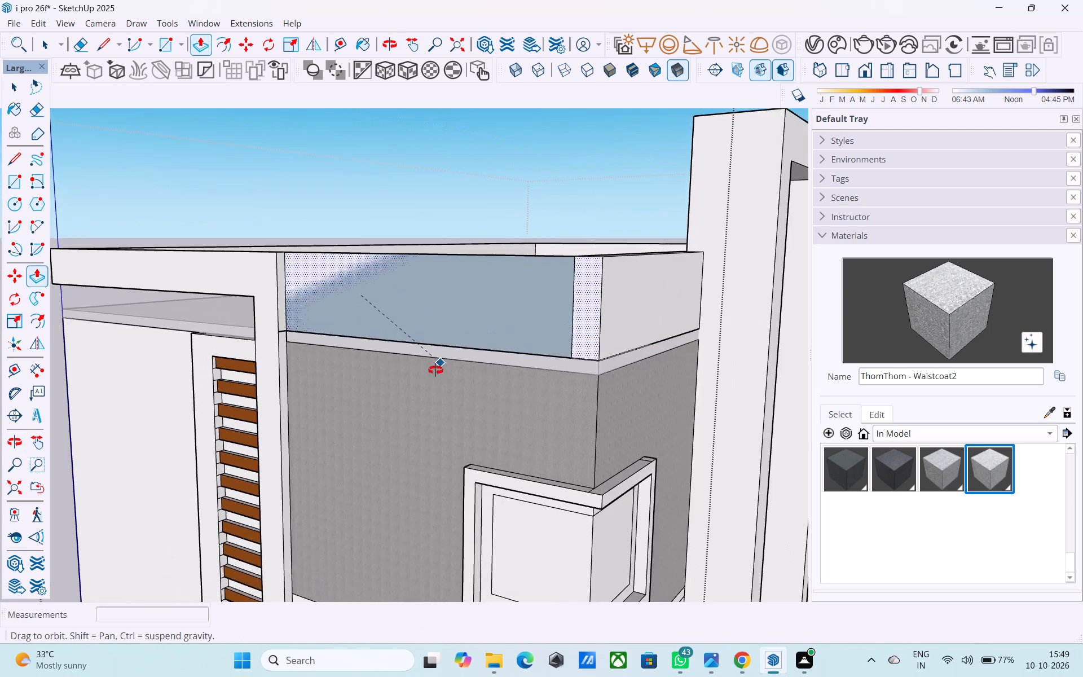
middle_drag(435, 370, 331, 505)
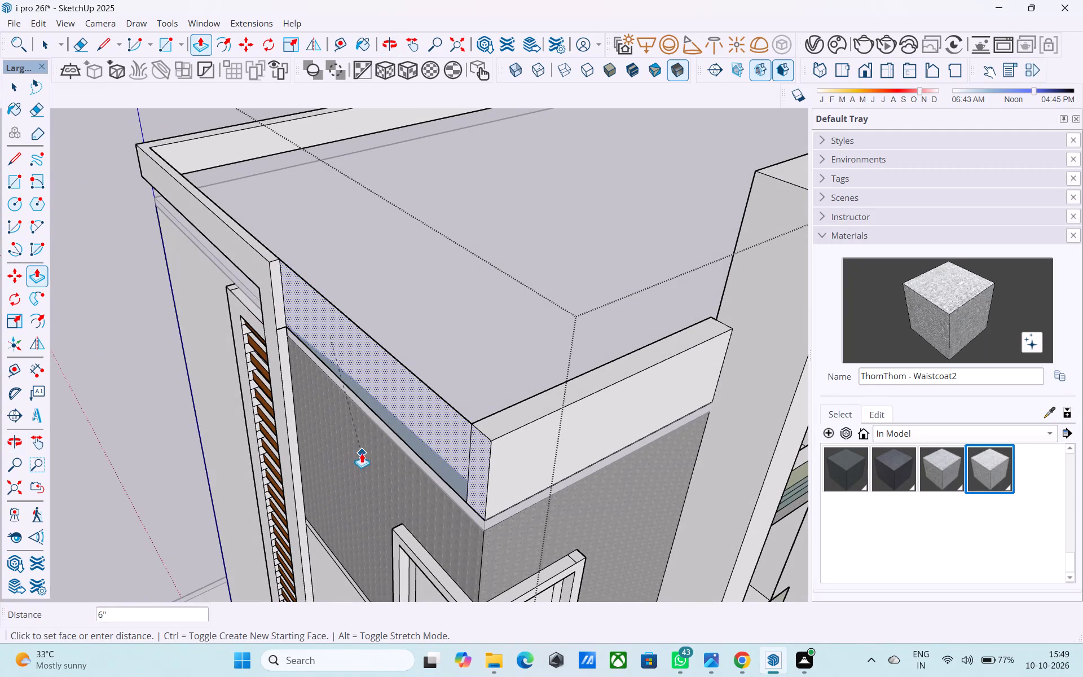
click(362, 447)
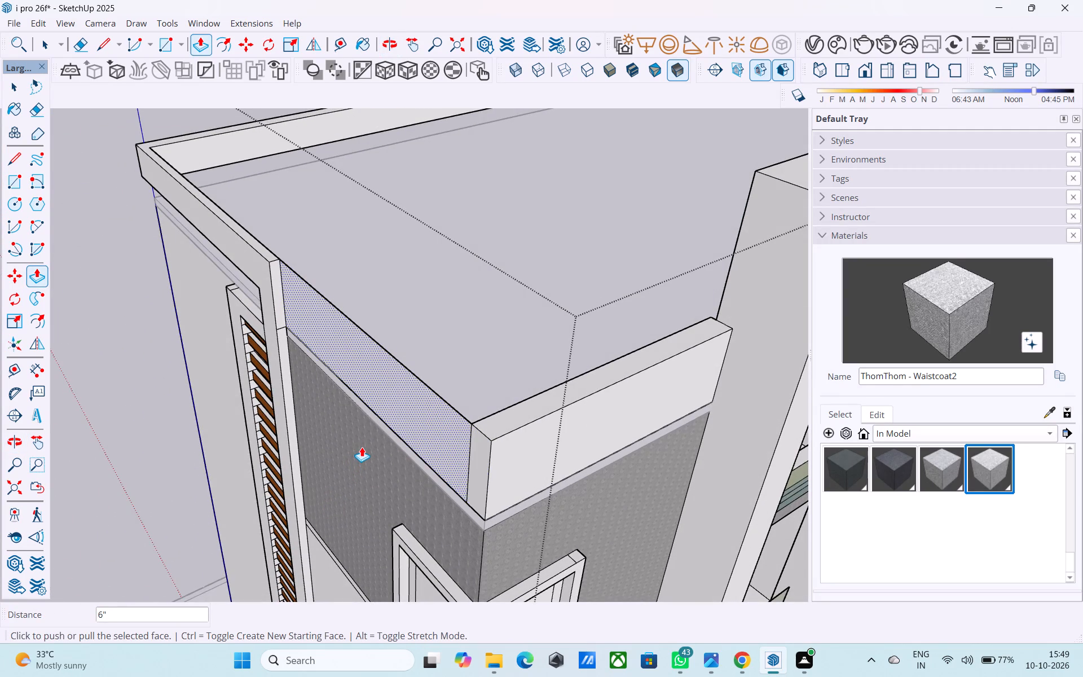
Push/Pull the roof-facing side of the recessed side panel 6" inward over the roof.
middle_drag(530, 380, 610, 358)
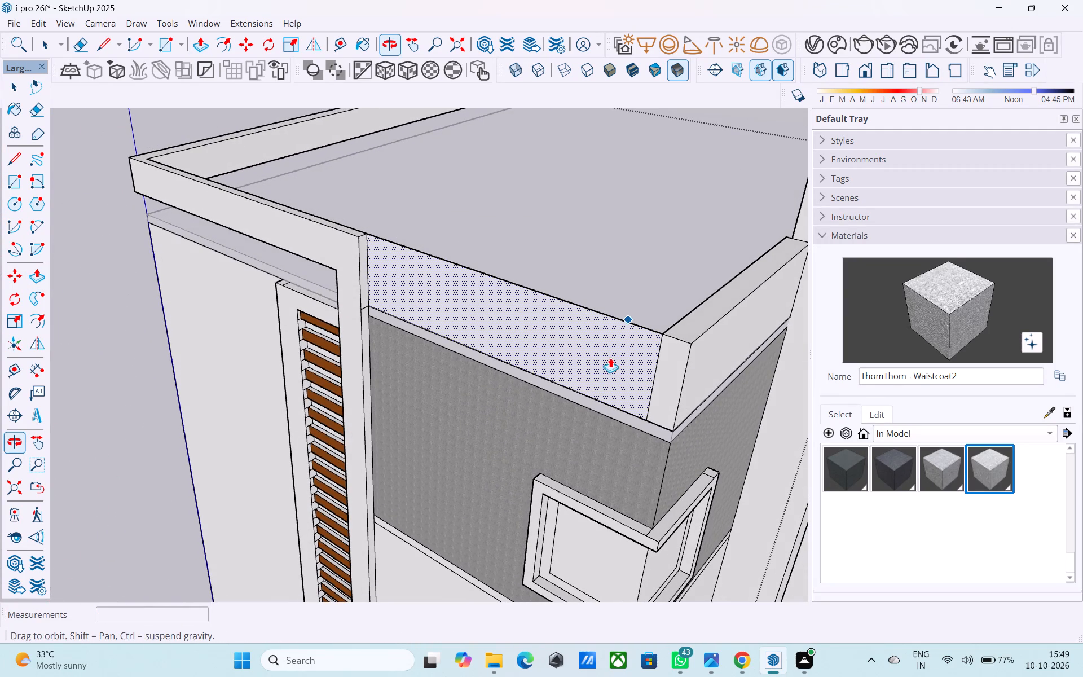
middle_drag(655, 361, 360, 402)
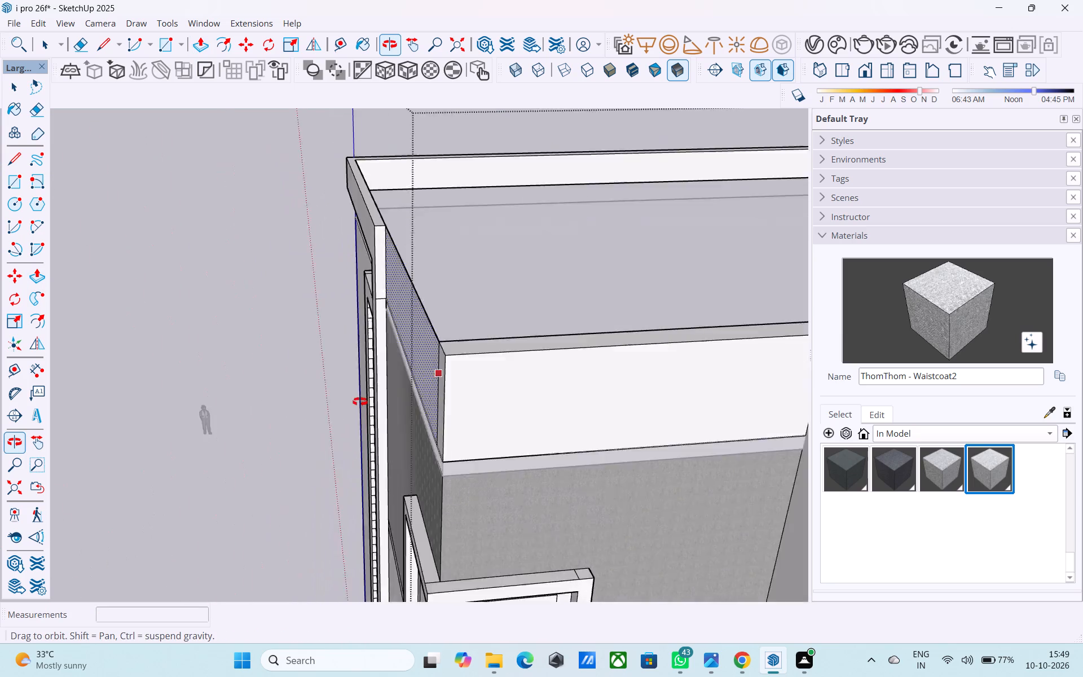
middle_drag(360, 402, 331, 420)
key(space)
click(350, 380)
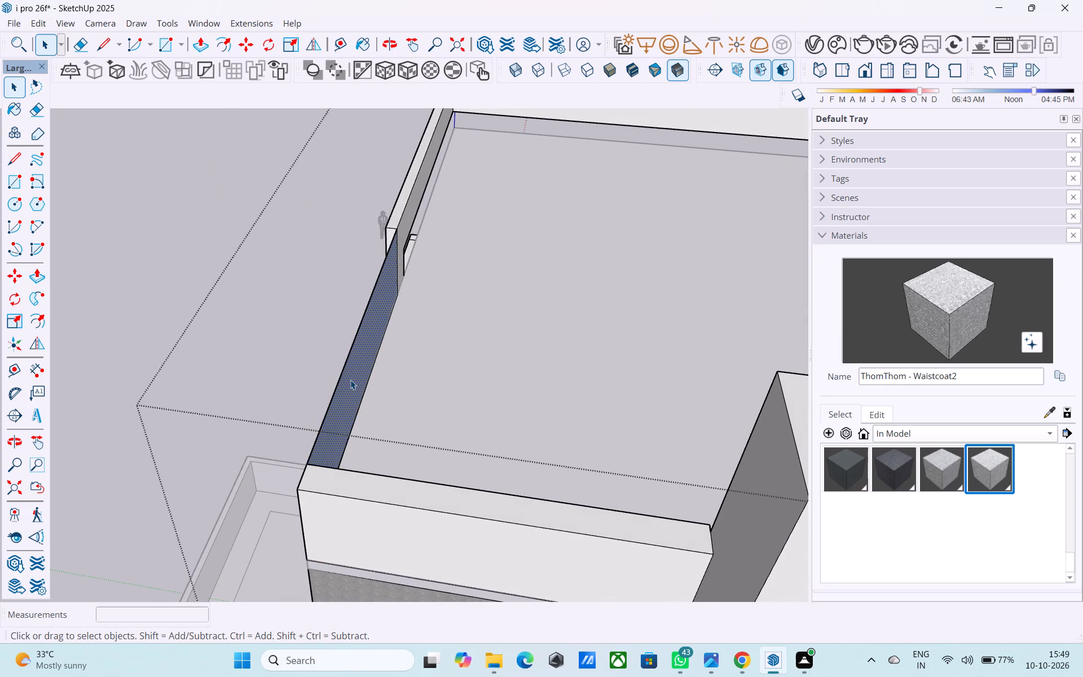
key(p)
click(350, 380)
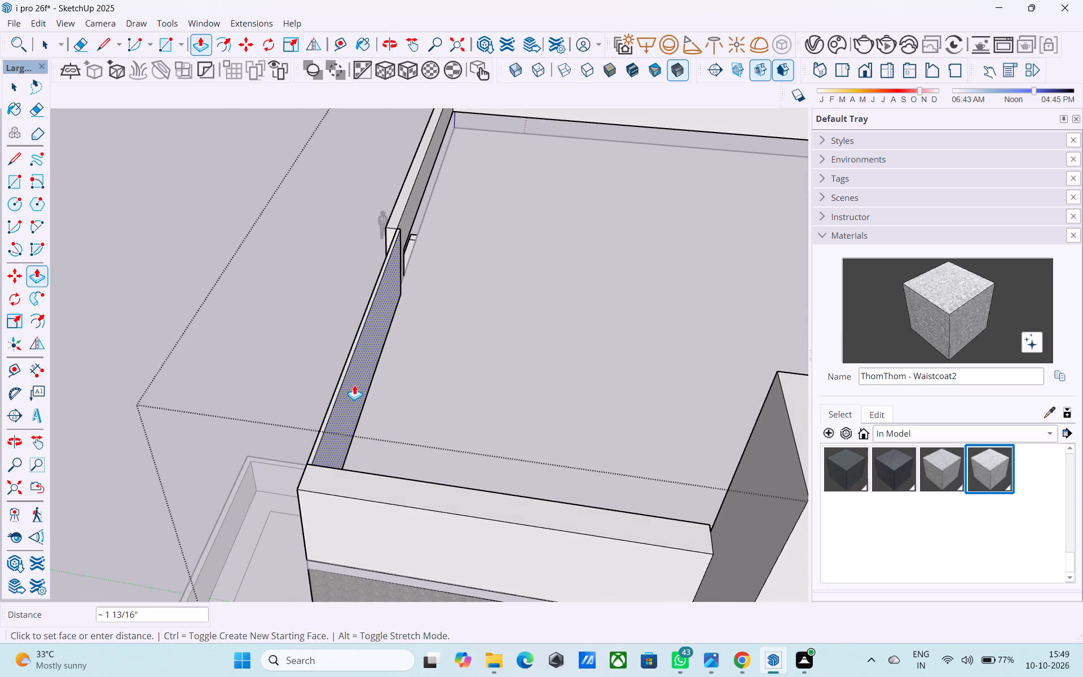
key(6)
key(shift+quotedbl)
key(Return)
key(space)
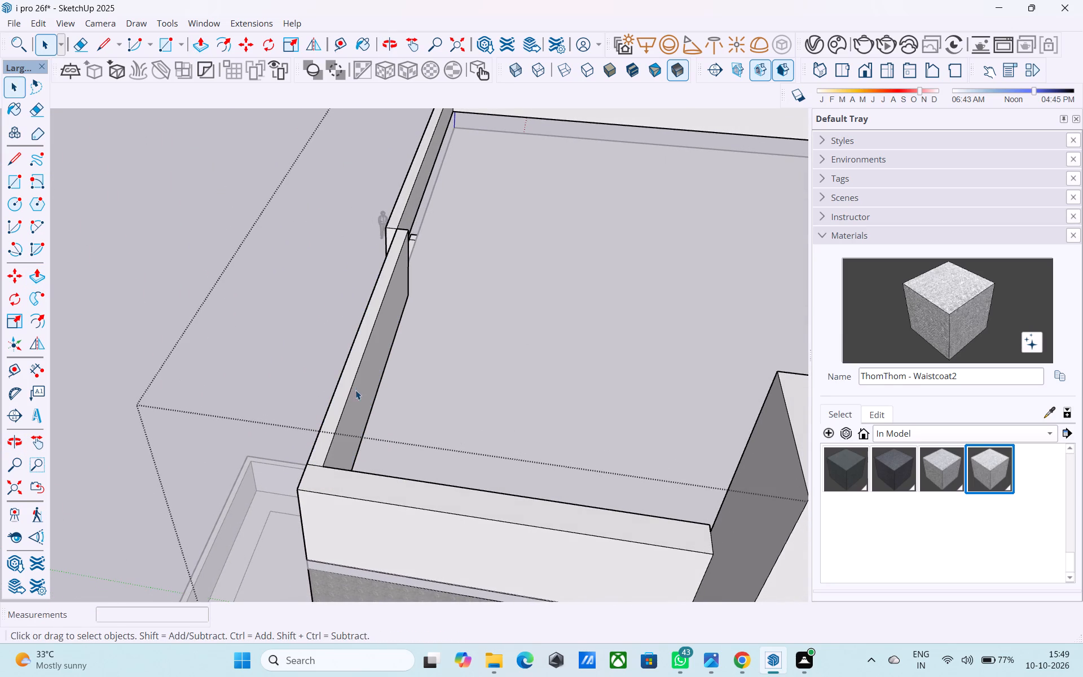
Push/Pull the roof-facing side of the front beam beside the tall facade frame by 3".
scroll(384, 452, down, 5)
middle_drag(393, 445, 245, 498)
middle_drag(246, 493, 295, 473)
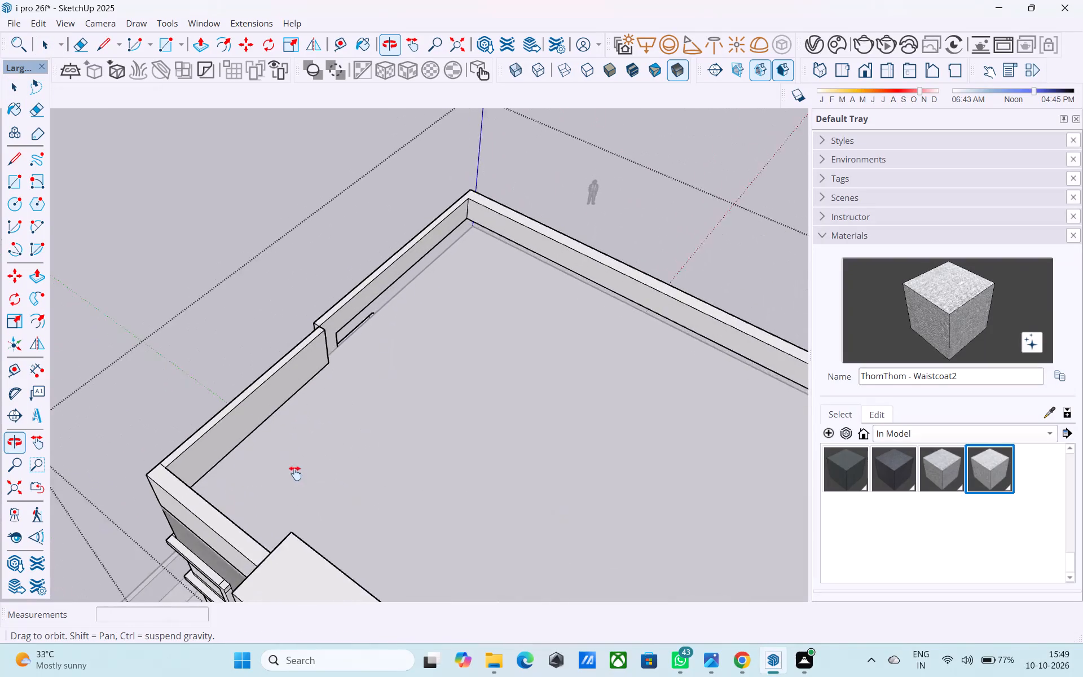
middle_drag(295, 473, 235, 455)
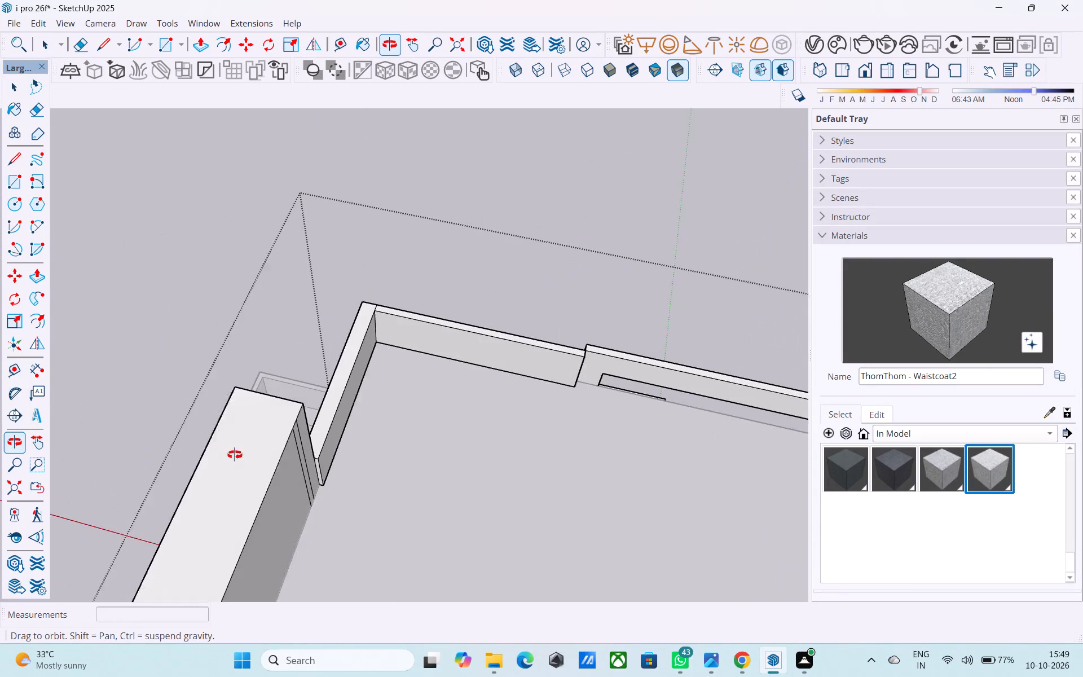
middle_drag(235, 455, 232, 454)
scroll(327, 434, up, 2)
click(333, 428)
scroll(333, 427, up, 3)
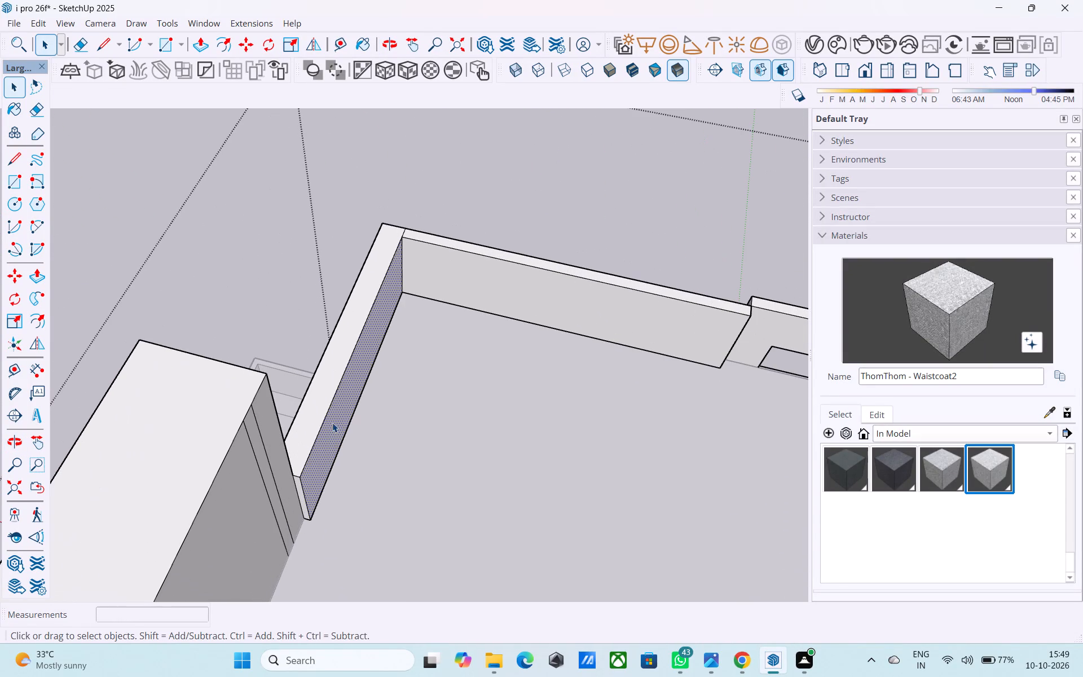
key(p)
click(332, 420)
click(281, 487)
Examine the roof-edge beams around the front corner and where they meet the tall facade frame.
middle_drag(281, 489, 605, 408)
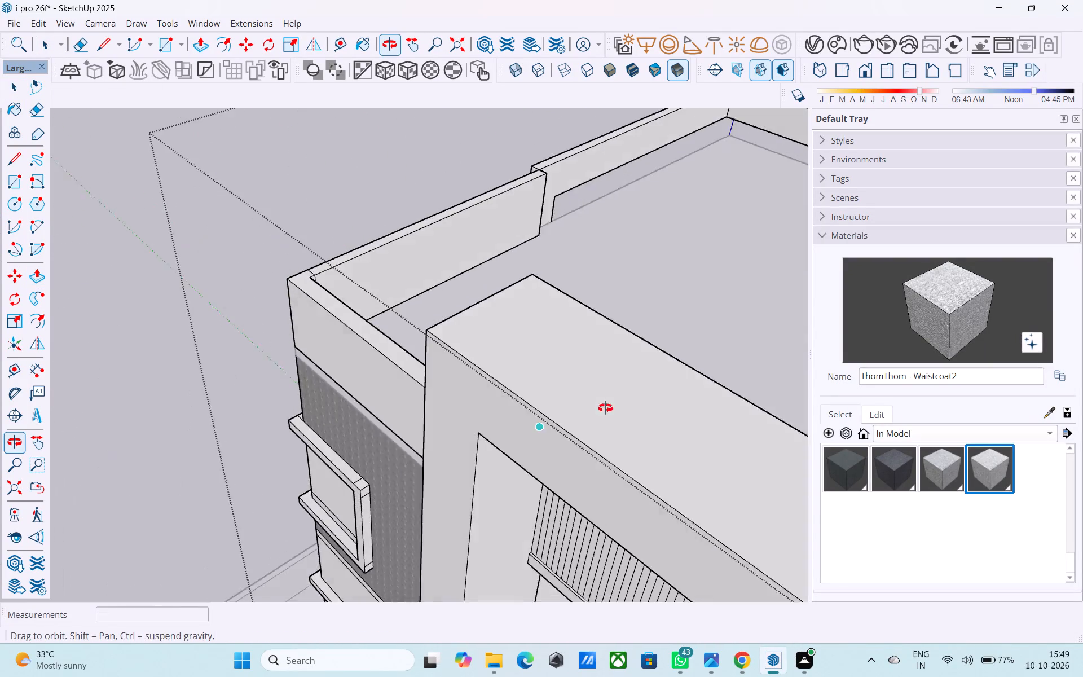
middle_drag(605, 408, 606, 407)
scroll(516, 399, down, 4)
middle_drag(357, 446, 591, 372)
shift+middle_drag(468, 406, 638, 381)
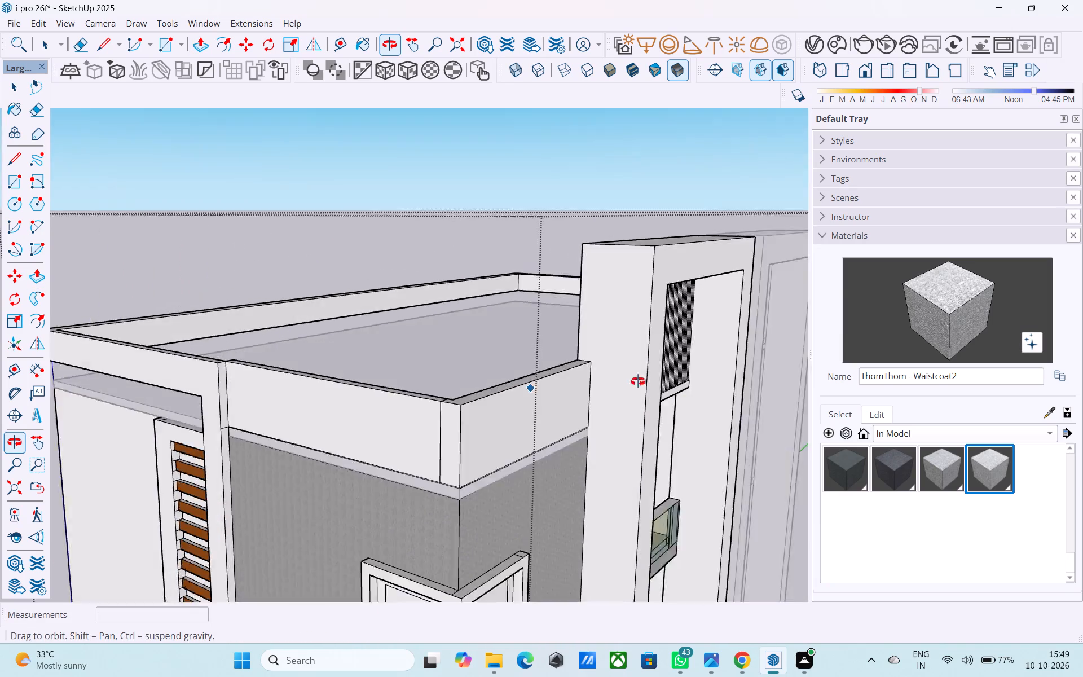
shift+middle_drag(638, 381, 723, 362)
scroll(464, 378, down, 2)
shift+middle_drag(426, 390, 410, 345)
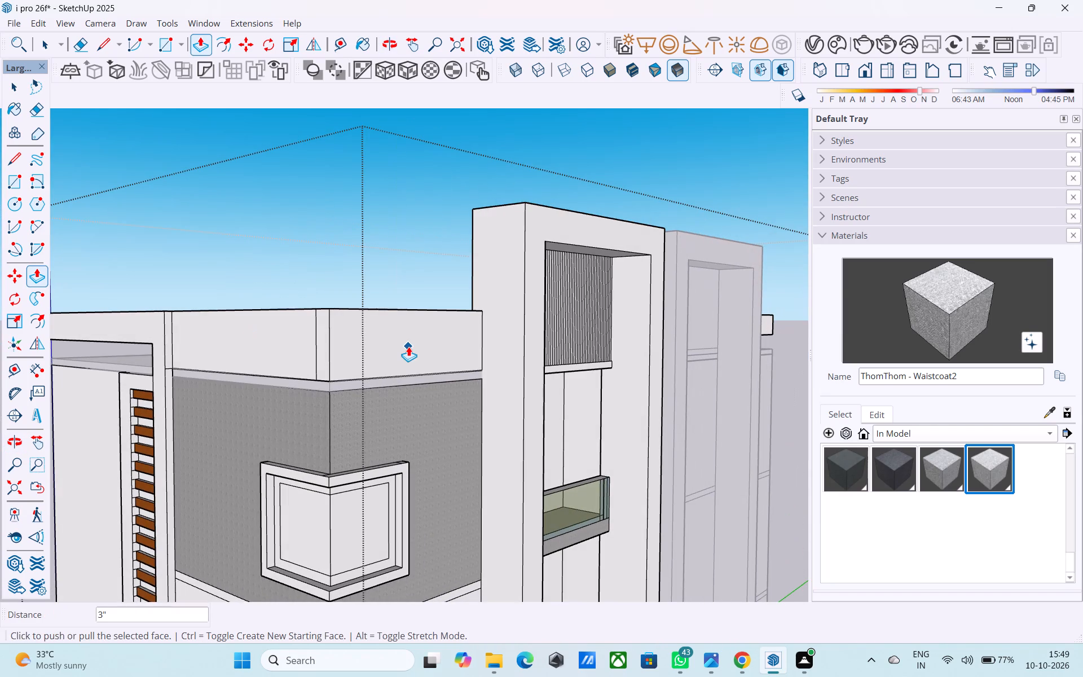
Erase the leftover vertical edge on the side roof beam just beside the front corner, and save the model.
shift+middle_drag(300, 346, 342, 348)
scroll(342, 348, up, 2)
key(e)
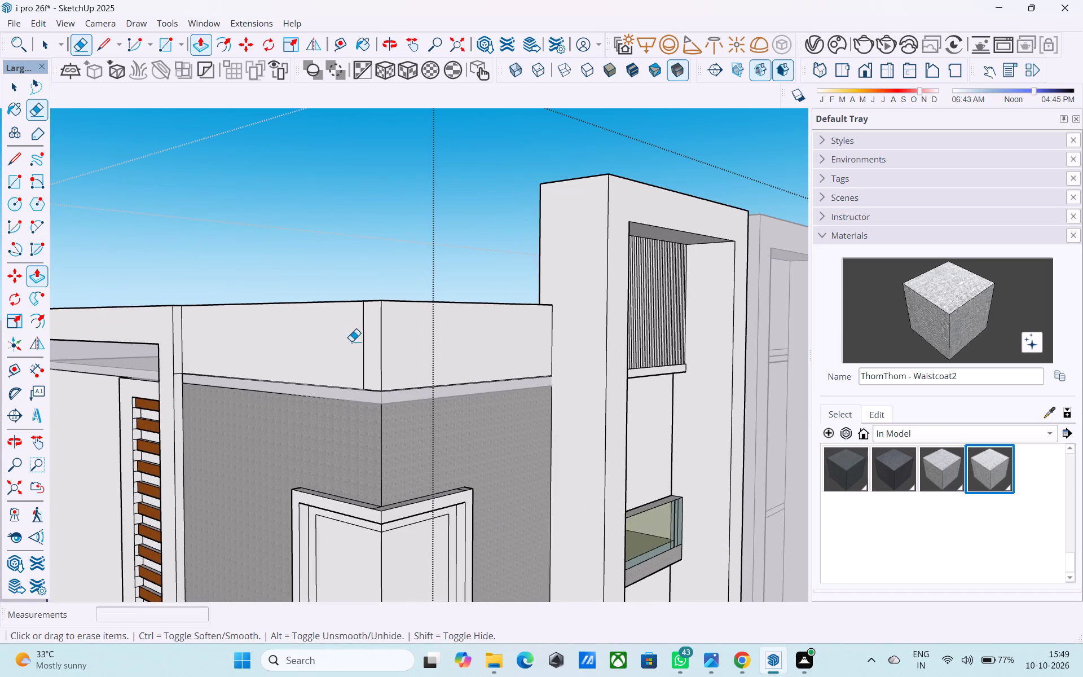
click(362, 341)
key(ctrl+s)
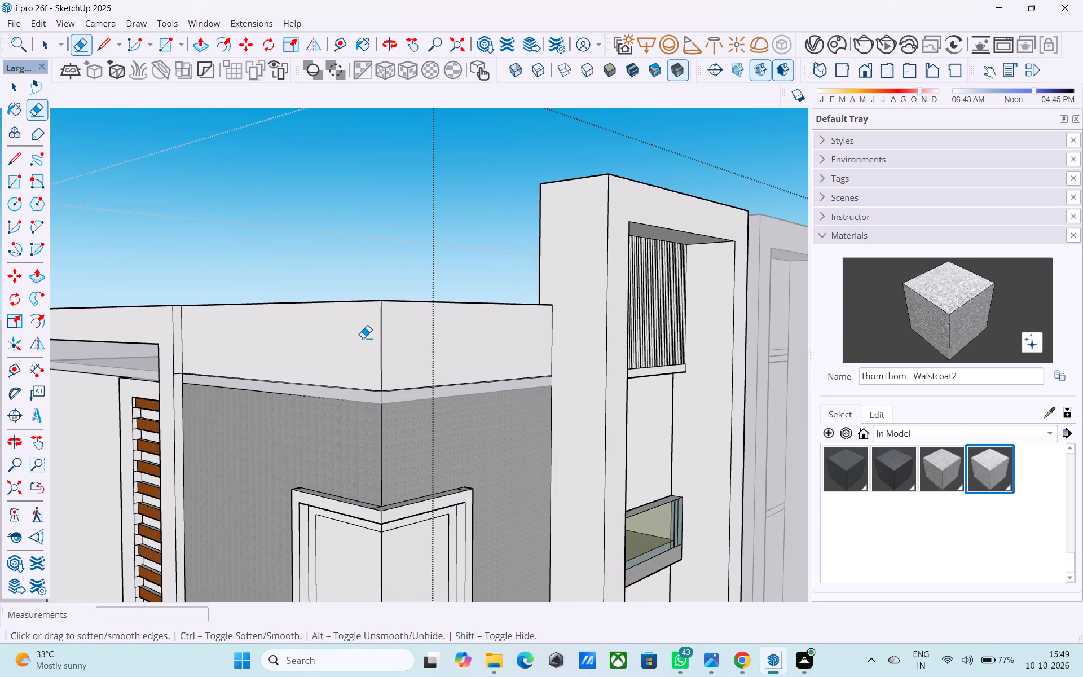
Leave the group and examine the whole building's facades, tall frames and roof-edge beams from the front and above.
key(space)
scroll(363, 338, down, 10)
scroll(410, 193, down, 6)
middle_drag(426, 249, 422, 247)
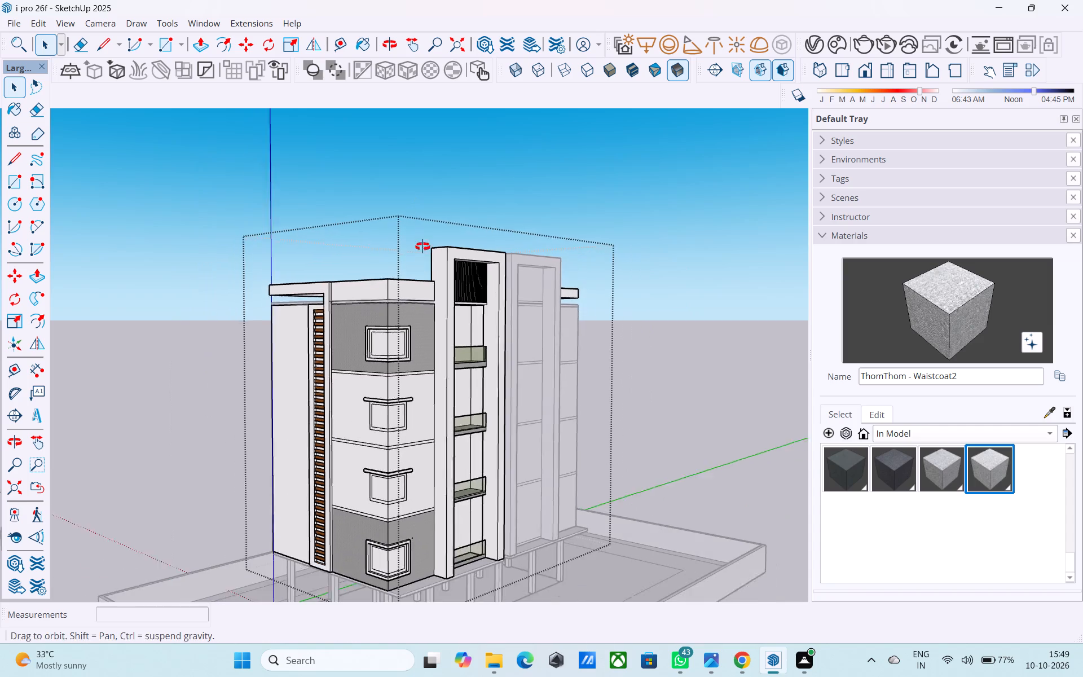
middle_drag(422, 247, 402, 218)
scroll(431, 258, down, 1)
middle_drag(430, 258, 386, 269)
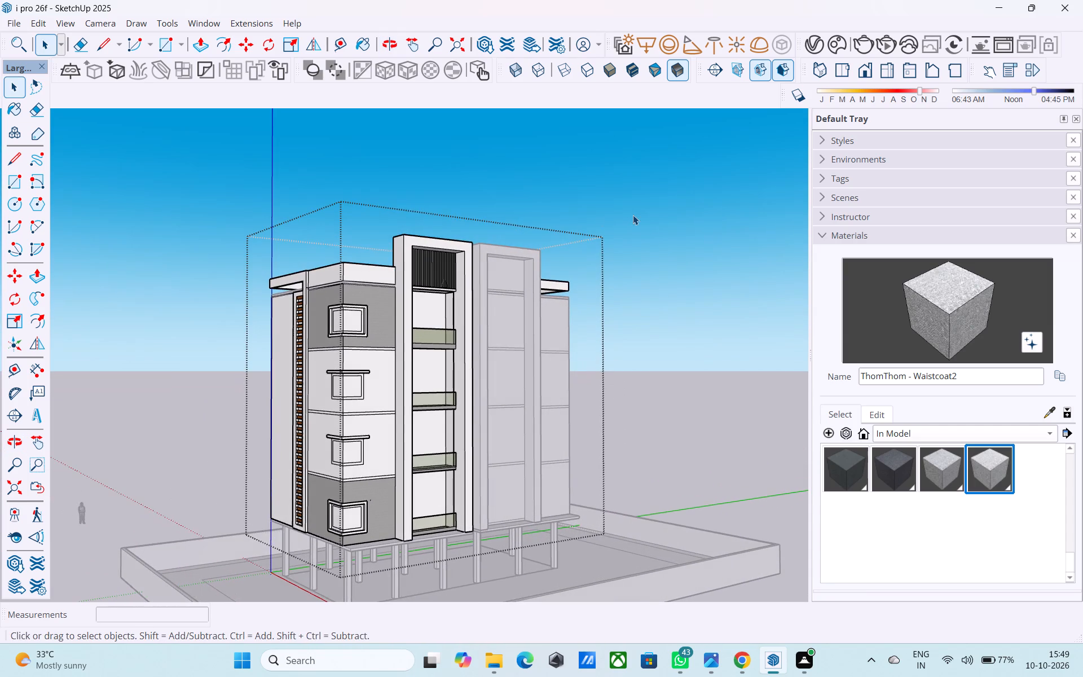
click(633, 214)
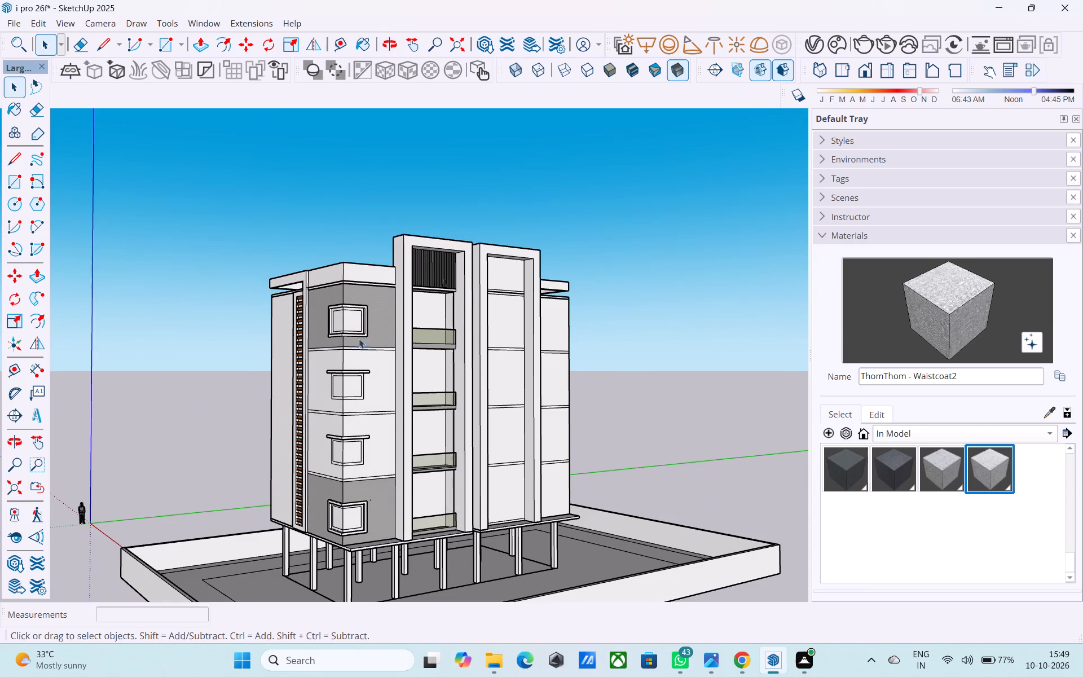
middle_drag(359, 338, 403, 325)
scroll(392, 354, up, 5)
scroll(390, 357, down, 5)
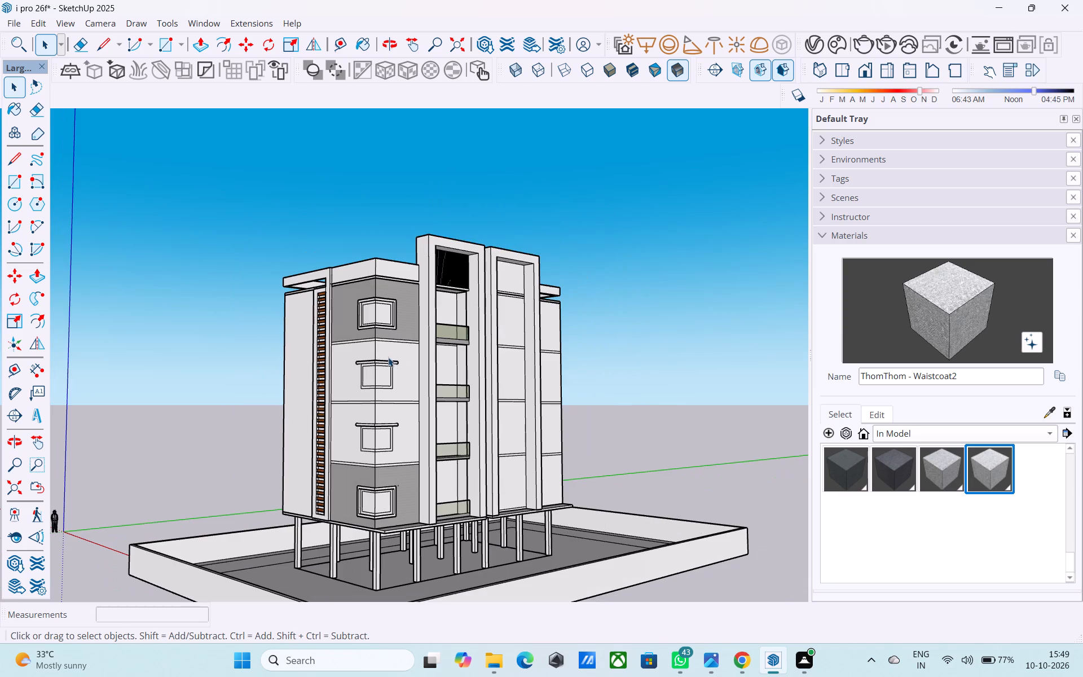
scroll(361, 380, down, 1)
middle_drag(340, 376, 345, 396)
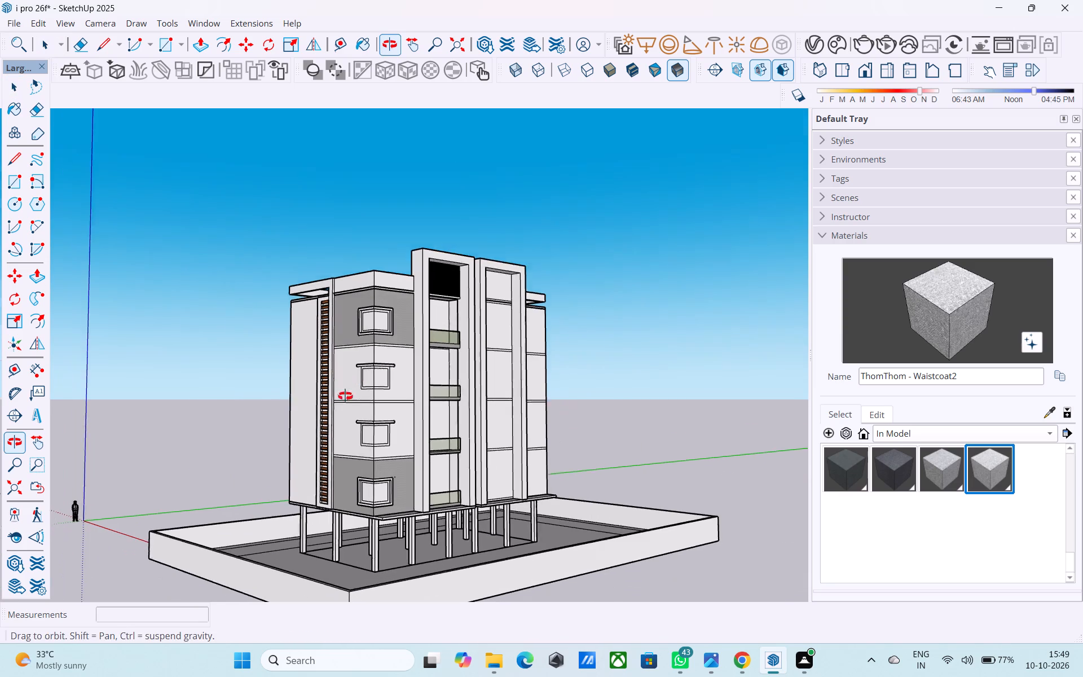
middle_drag(345, 396, 353, 416)
scroll(353, 416, up, 3)
middle_drag(297, 284, 399, 362)
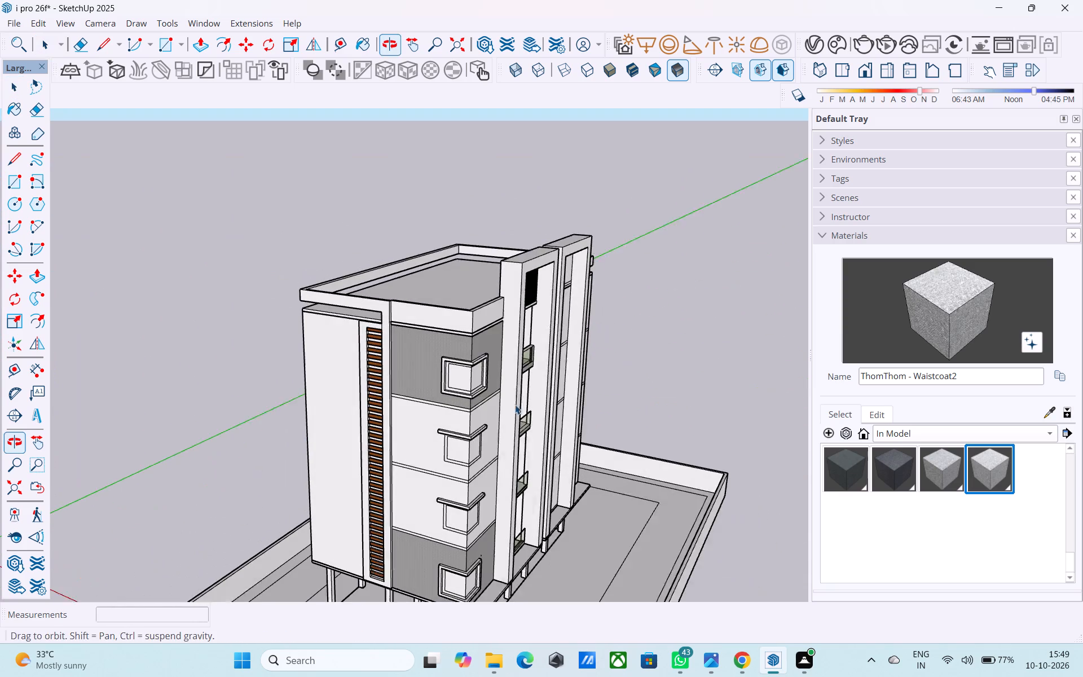
scroll(826, 438, up, 1)
Choose the Carpet_04_1K material from the Fabric collection and open the building block's group for editing.
click(926, 429)
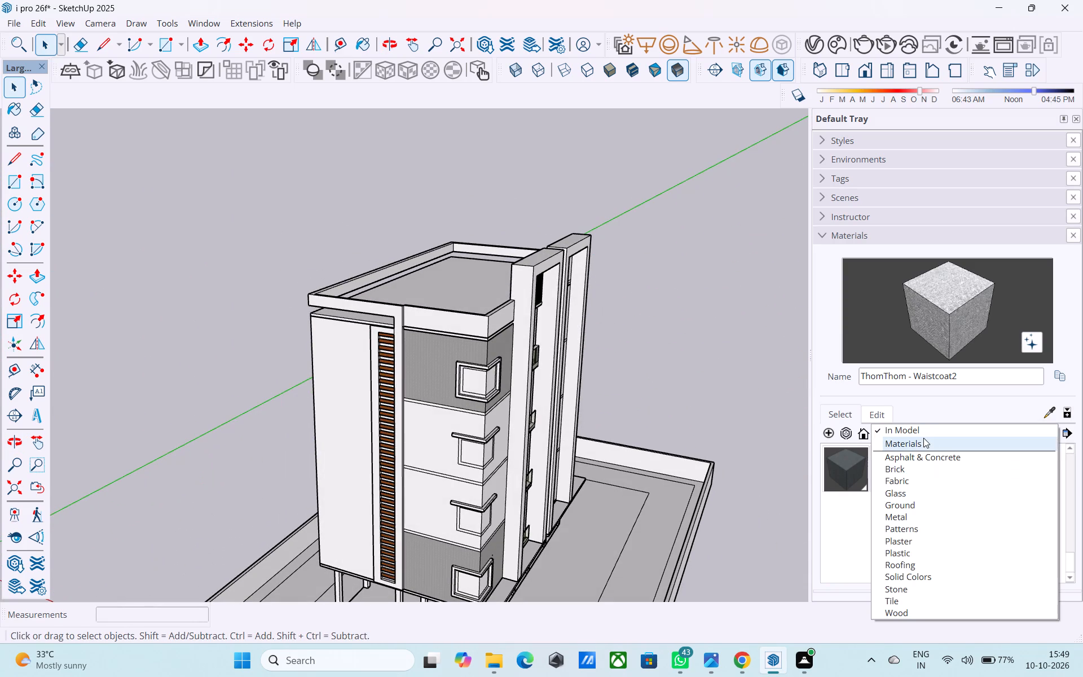
click(904, 478)
click(900, 474)
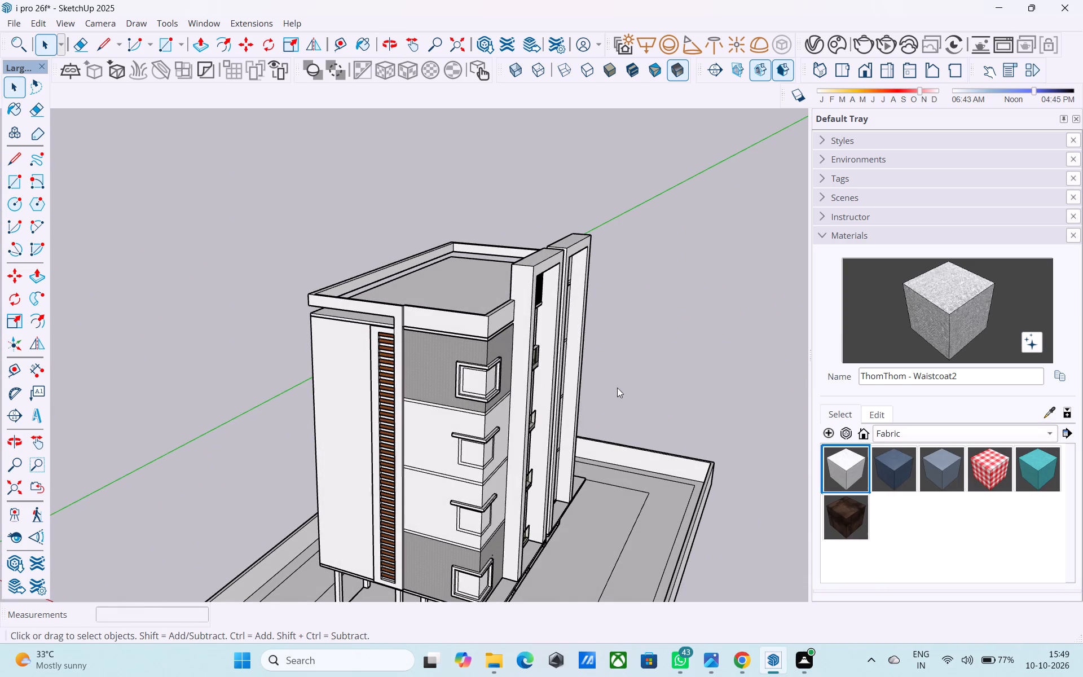
scroll(347, 307, up, 5)
key(space)
double_click(338, 302)
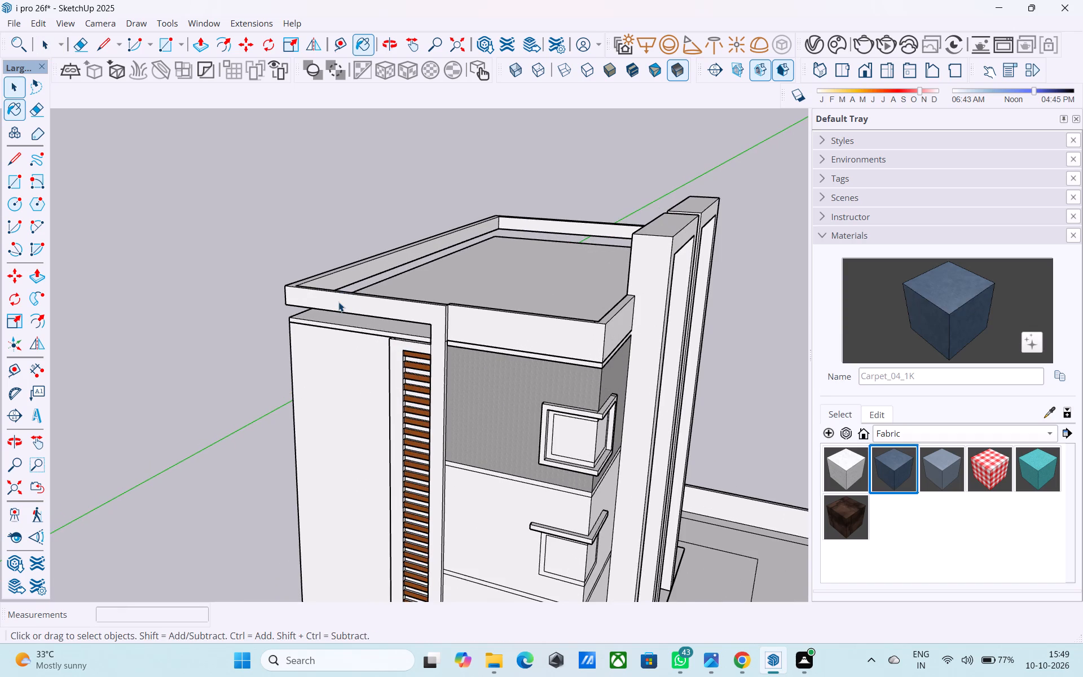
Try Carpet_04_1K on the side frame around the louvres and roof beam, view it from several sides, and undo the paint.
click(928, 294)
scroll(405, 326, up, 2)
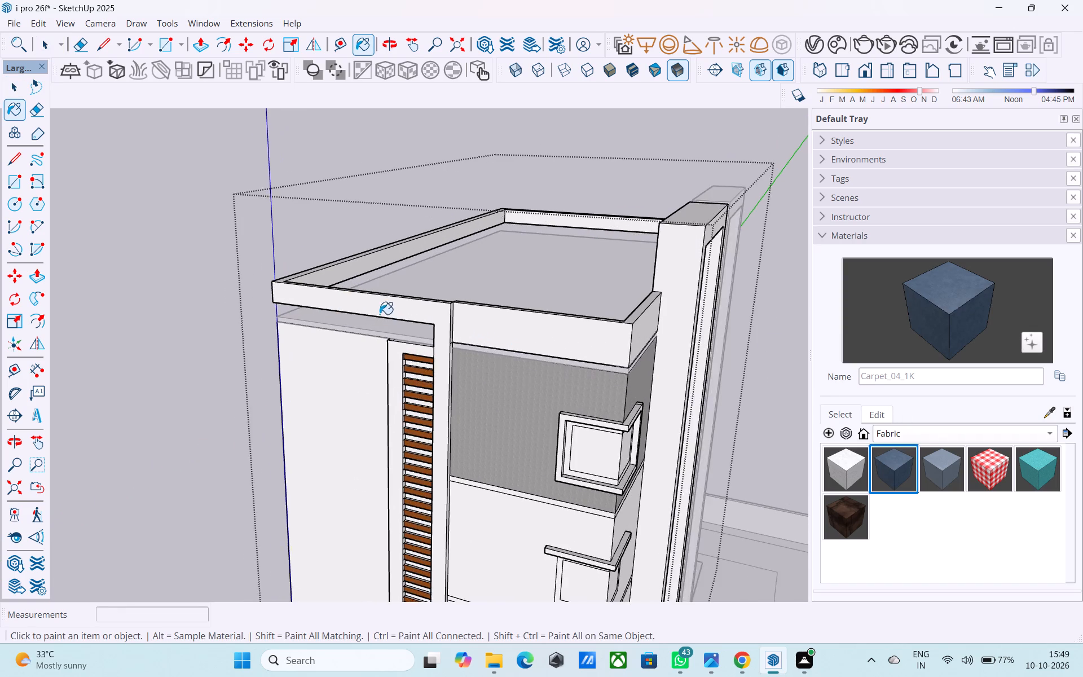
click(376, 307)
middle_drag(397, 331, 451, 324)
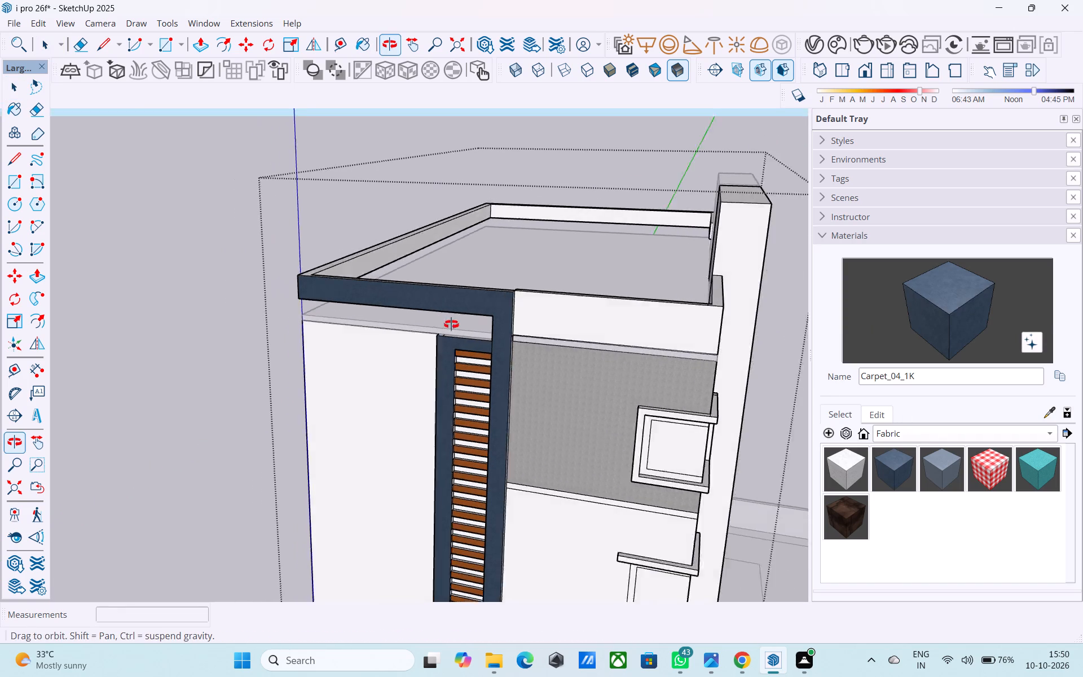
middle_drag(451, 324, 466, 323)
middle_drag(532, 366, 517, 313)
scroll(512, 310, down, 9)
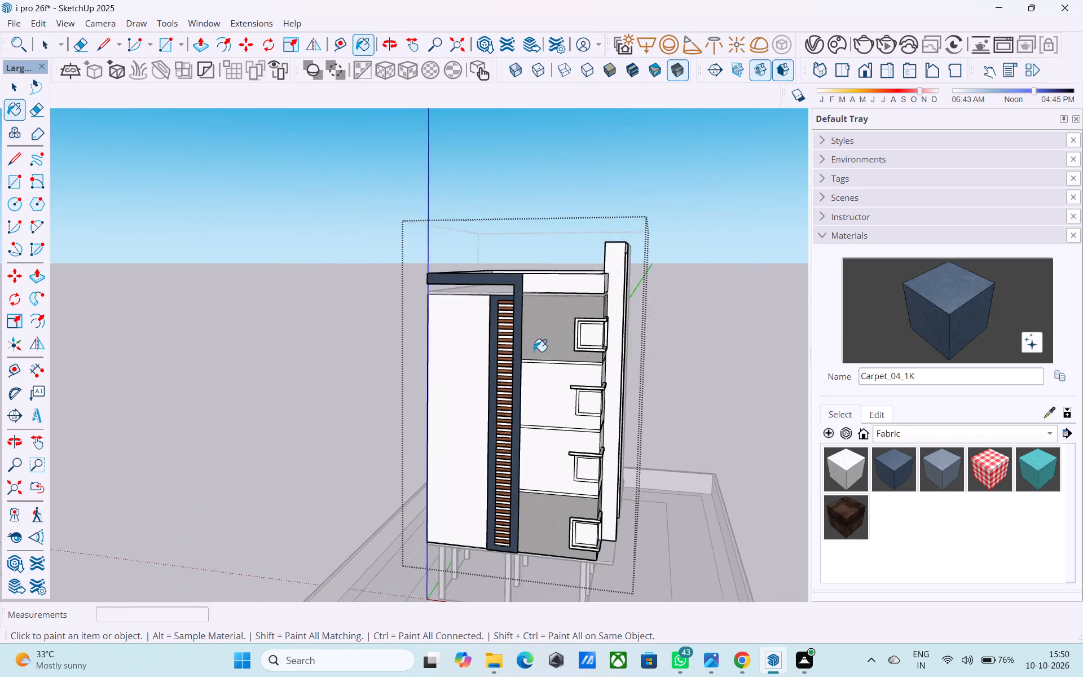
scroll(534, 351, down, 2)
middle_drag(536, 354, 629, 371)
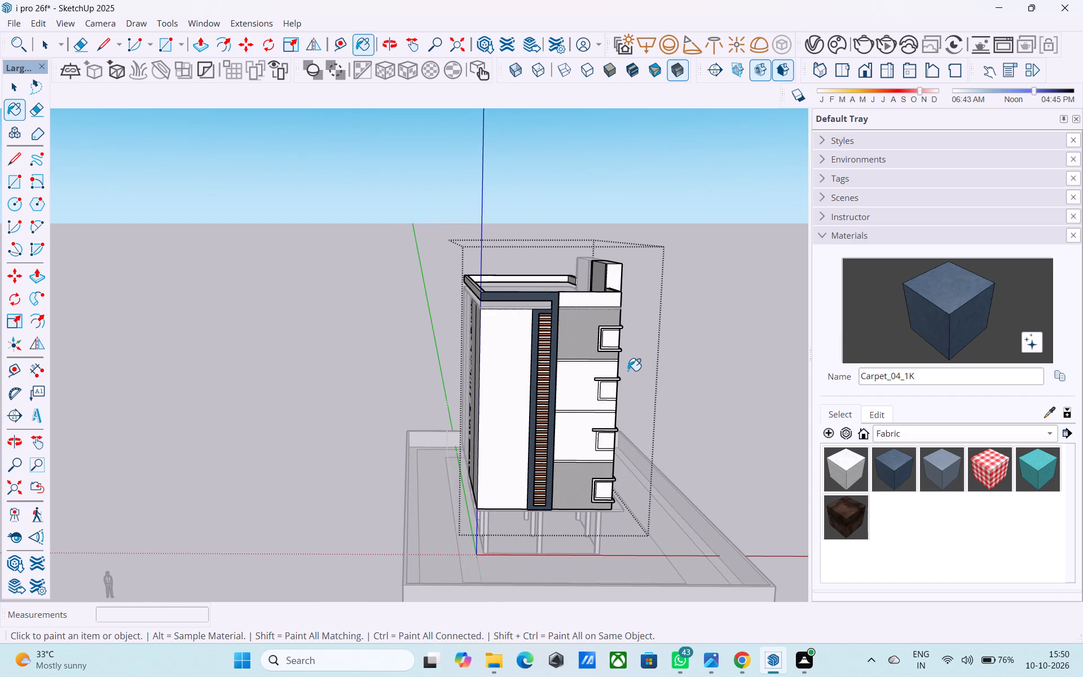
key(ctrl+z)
Paint the narrow return face of the side post, where it meets the grey textured wall, with Carpet_04_1K.
middle_drag(621, 372, 415, 403)
scroll(433, 380, up, 2)
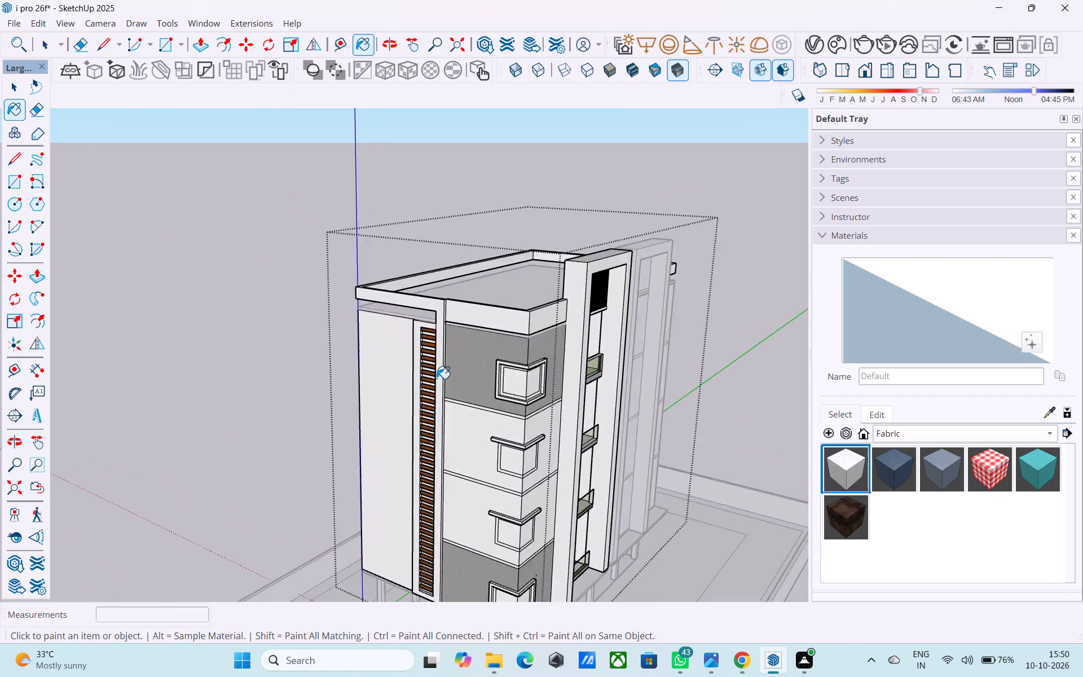
scroll(437, 379, up, 14)
middle_drag(459, 367, 432, 362)
scroll(416, 355, up, 3)
click(390, 350)
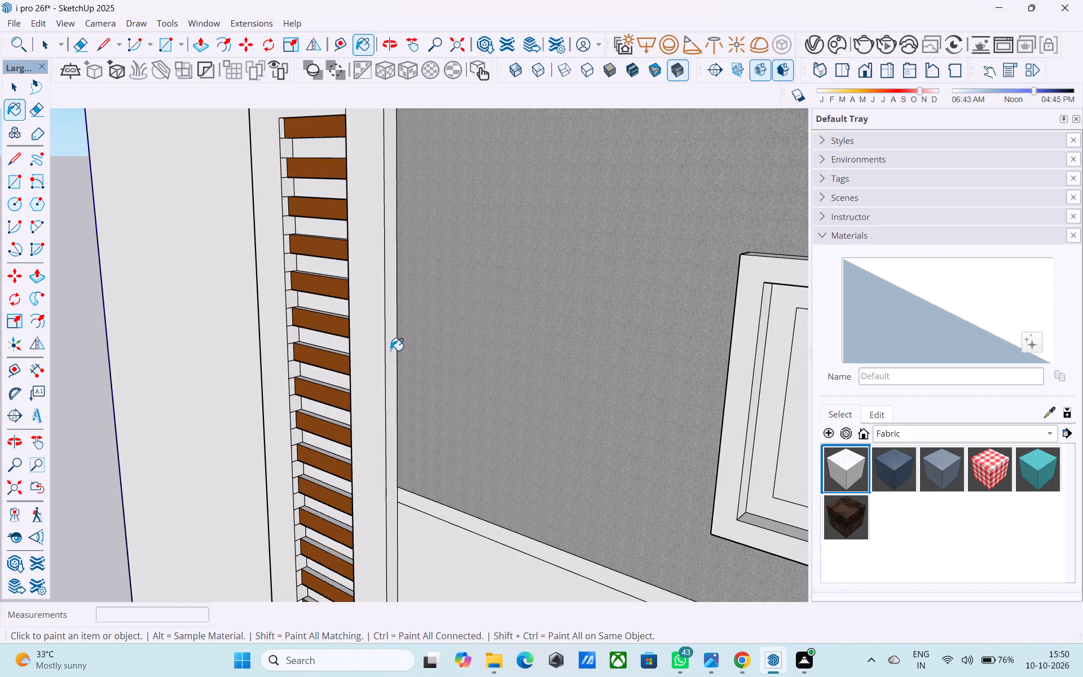
click(388, 350)
scroll(387, 352, down, 4)
key(space)
double_click(386, 357)
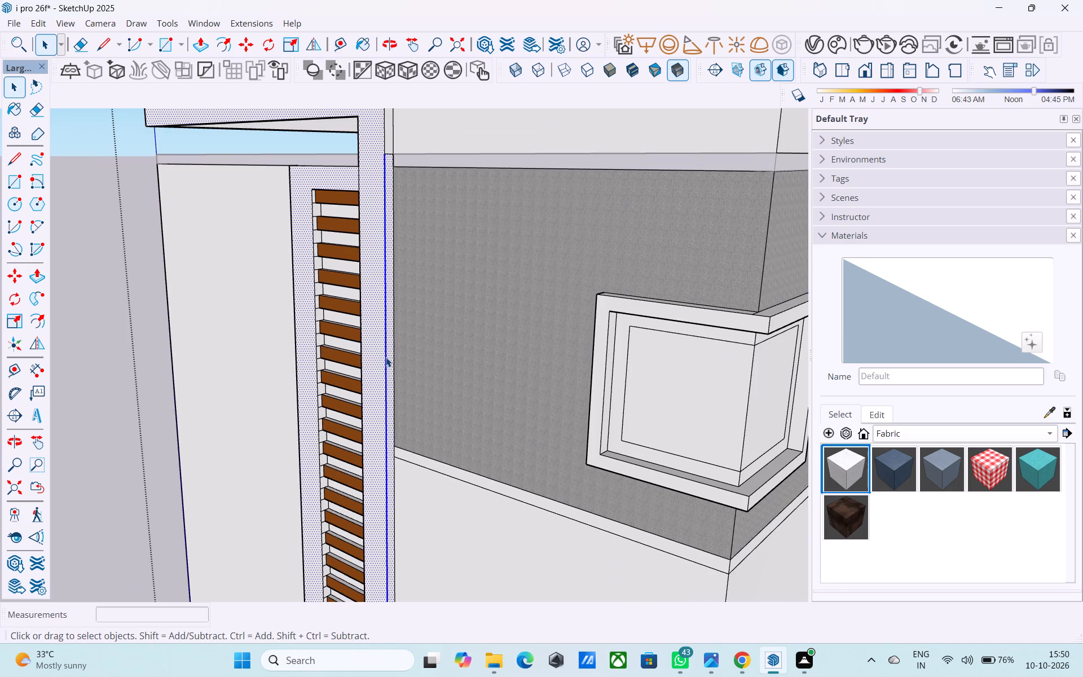
click(388, 353)
click(390, 355)
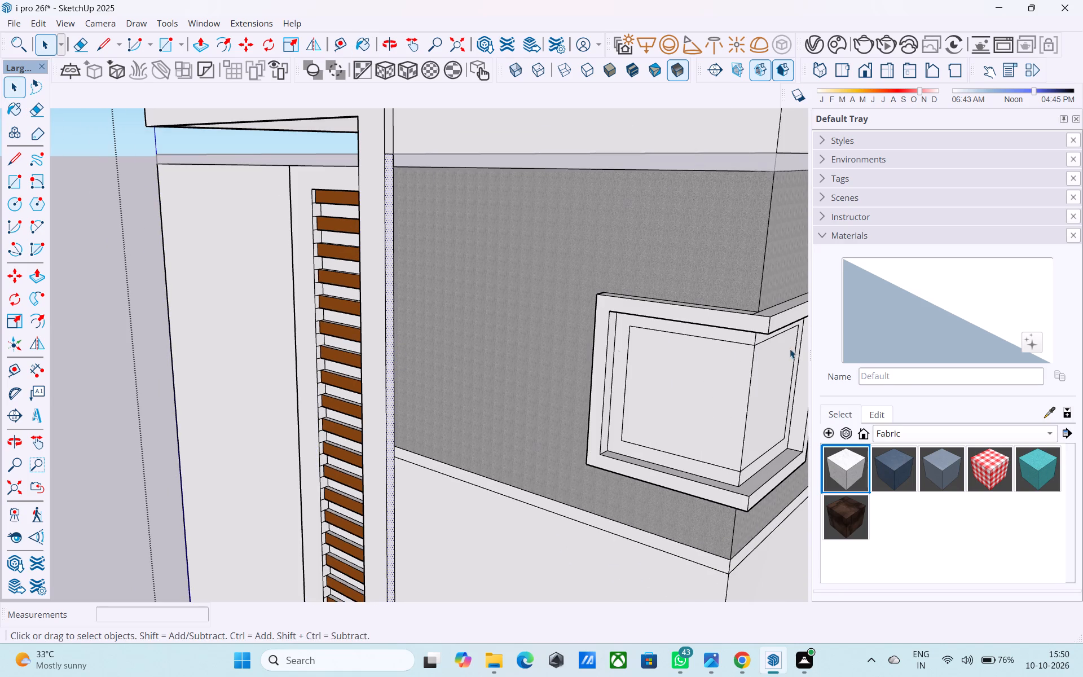
click(893, 468)
scroll(324, 322, up, 7)
click(426, 315)
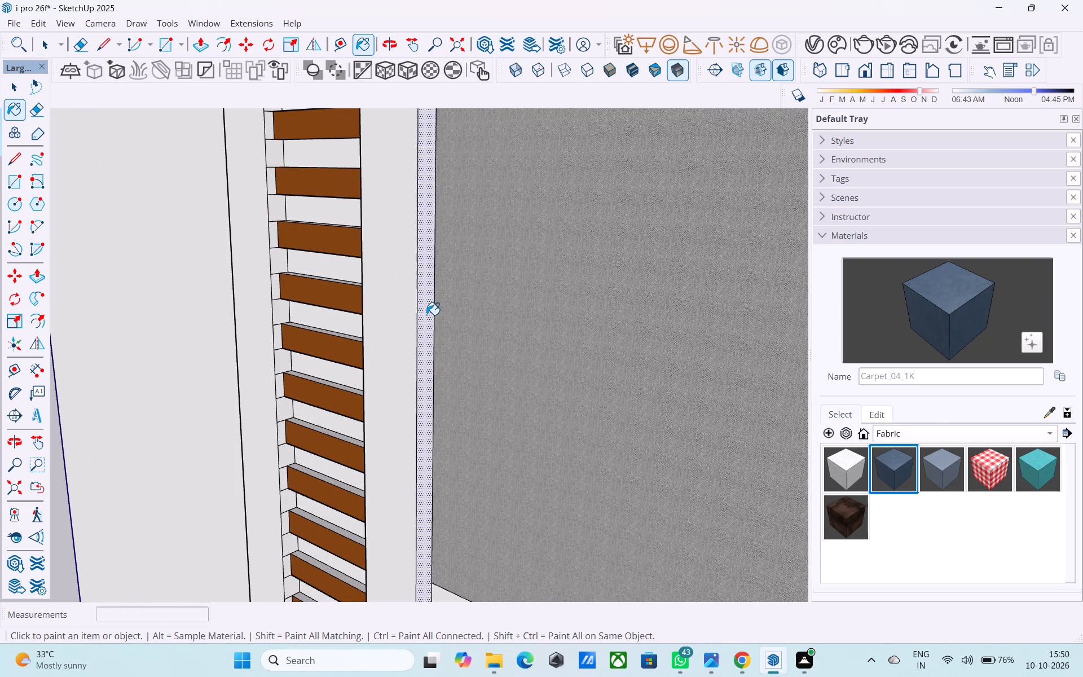
Paint the upper part of the side post's narrow return face, beside the parapet beam, with Carpet_04_1K.
scroll(423, 318, down, 7)
middle_drag(422, 320, 424, 392)
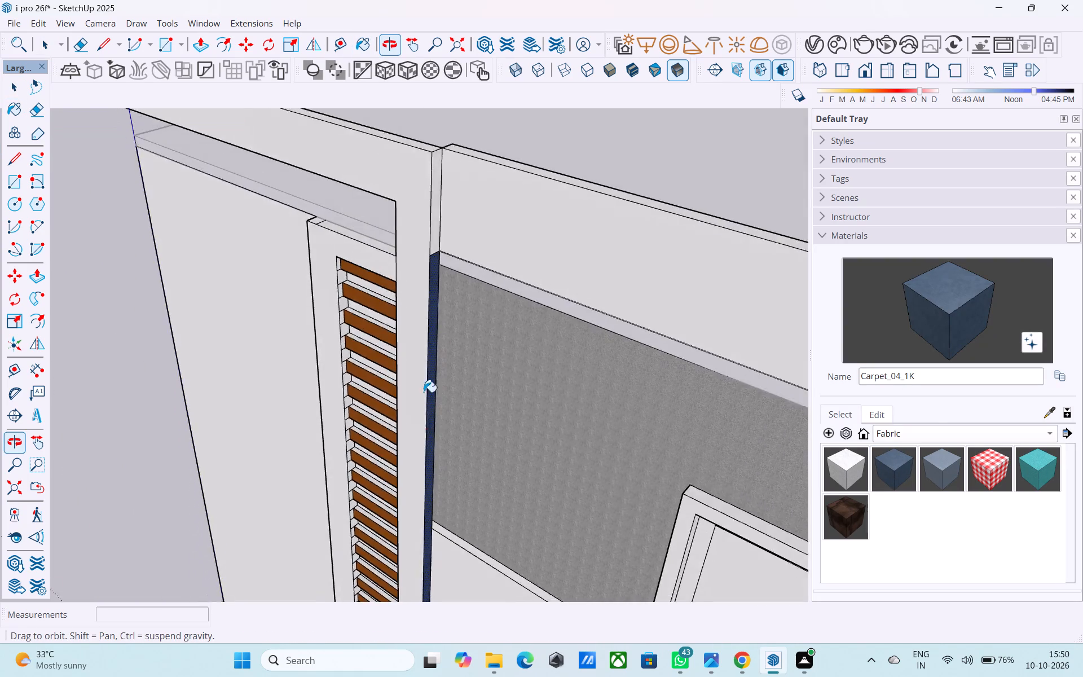
middle_drag(424, 392, 425, 411)
middle_drag(432, 320, 409, 377)
scroll(413, 269, up, 4)
click(411, 246)
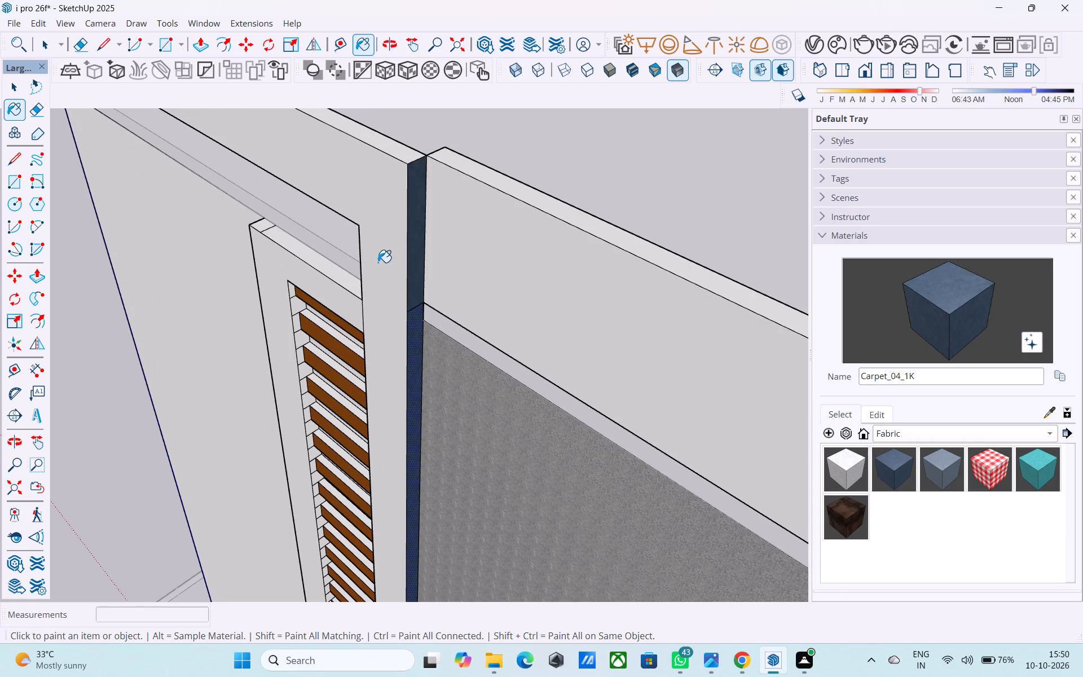
Paint the underside of the side roof beam above the open gap with Carpet_04_1K.
middle_drag(375, 266, 477, 287)
middle_drag(356, 266, 626, 310)
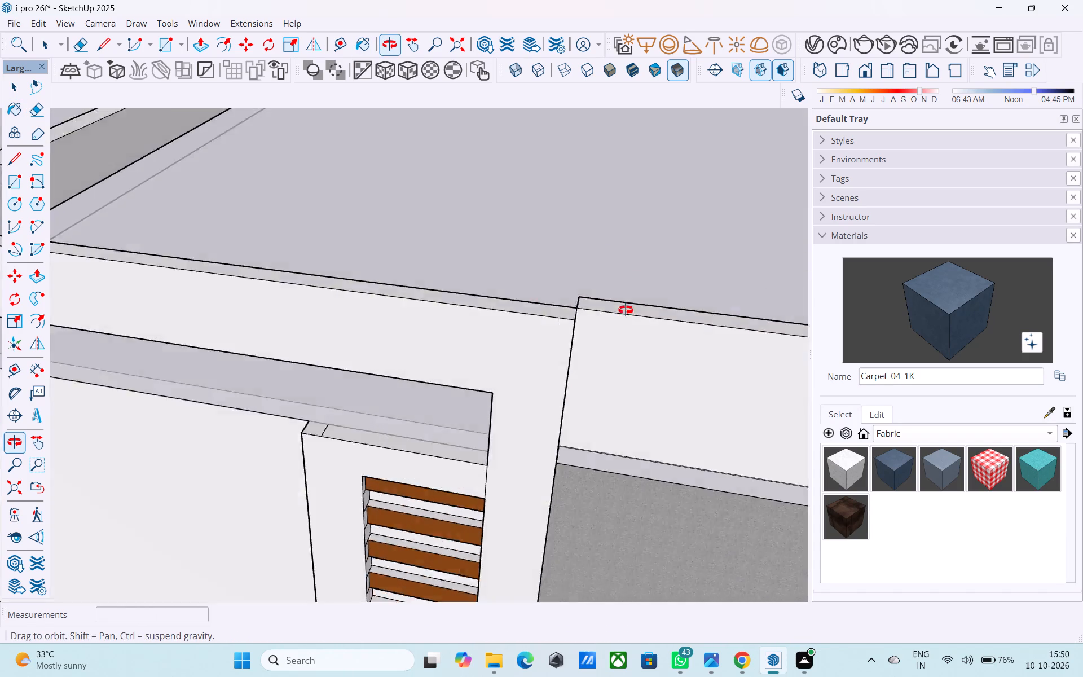
middle_drag(626, 310, 670, 155)
shift+middle_drag(377, 318, 614, 223)
shift+middle_drag(360, 335, 677, 203)
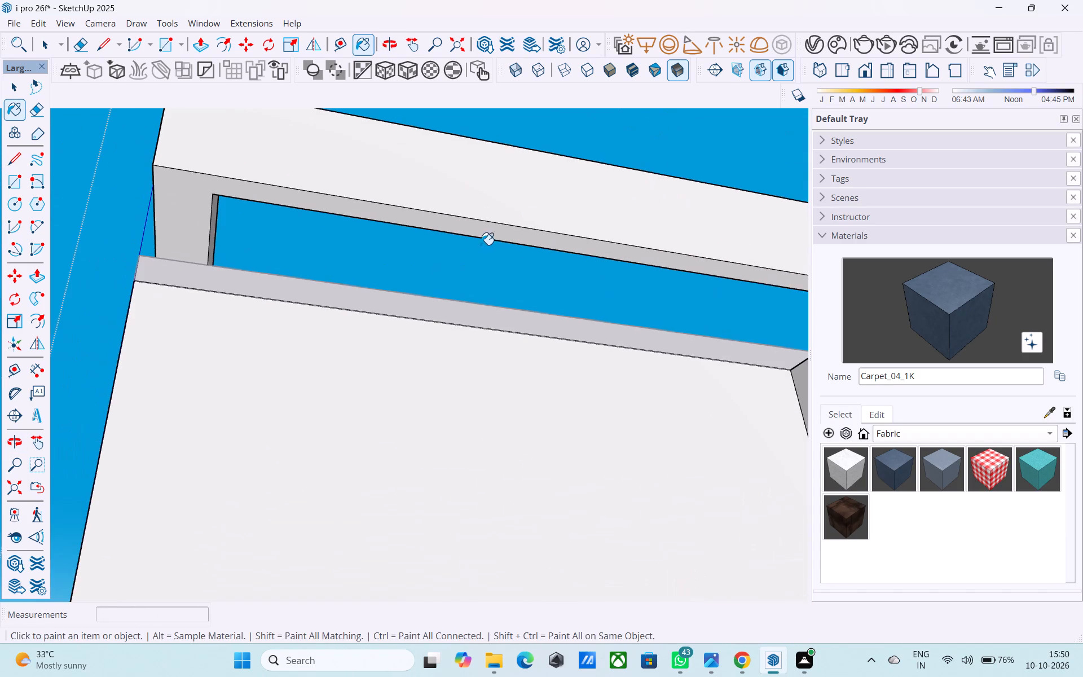
click(473, 234)
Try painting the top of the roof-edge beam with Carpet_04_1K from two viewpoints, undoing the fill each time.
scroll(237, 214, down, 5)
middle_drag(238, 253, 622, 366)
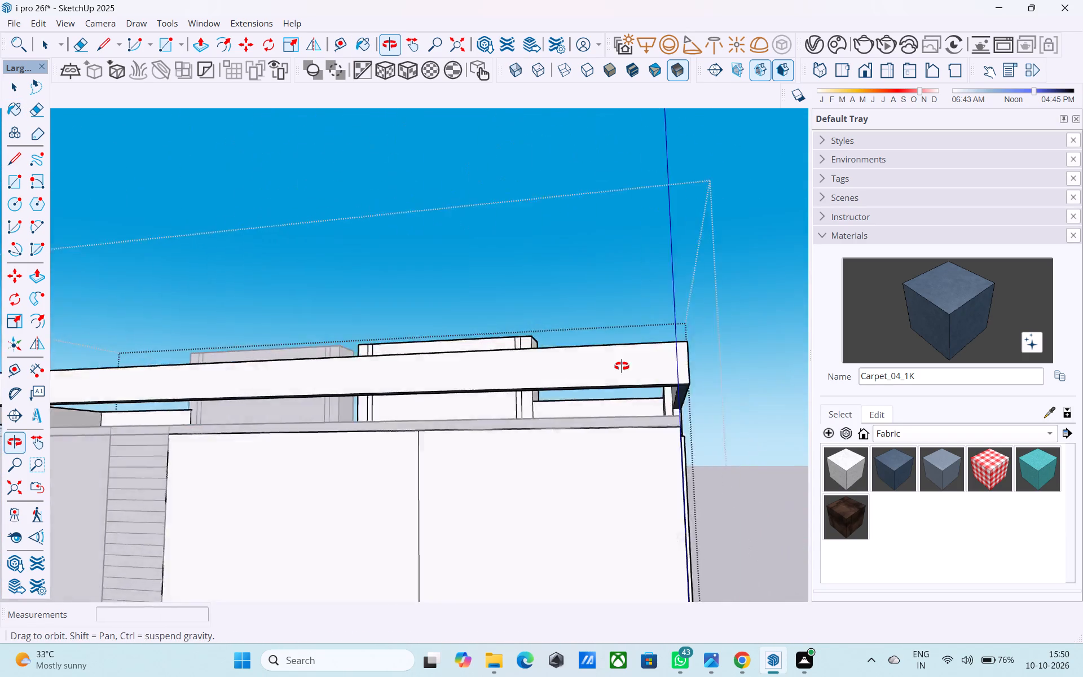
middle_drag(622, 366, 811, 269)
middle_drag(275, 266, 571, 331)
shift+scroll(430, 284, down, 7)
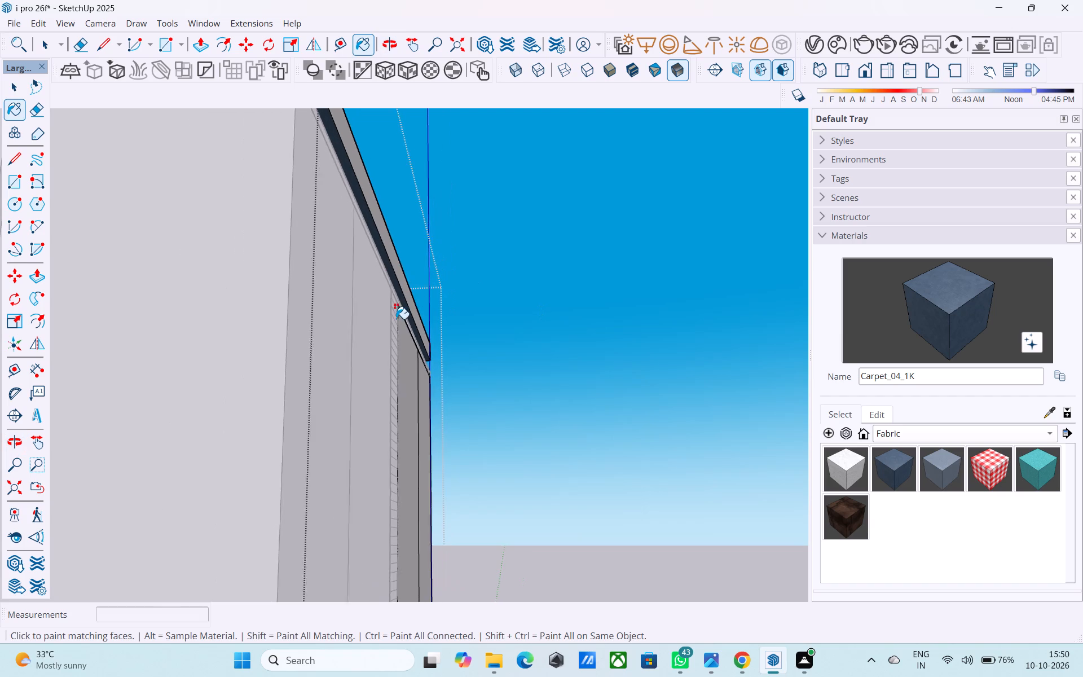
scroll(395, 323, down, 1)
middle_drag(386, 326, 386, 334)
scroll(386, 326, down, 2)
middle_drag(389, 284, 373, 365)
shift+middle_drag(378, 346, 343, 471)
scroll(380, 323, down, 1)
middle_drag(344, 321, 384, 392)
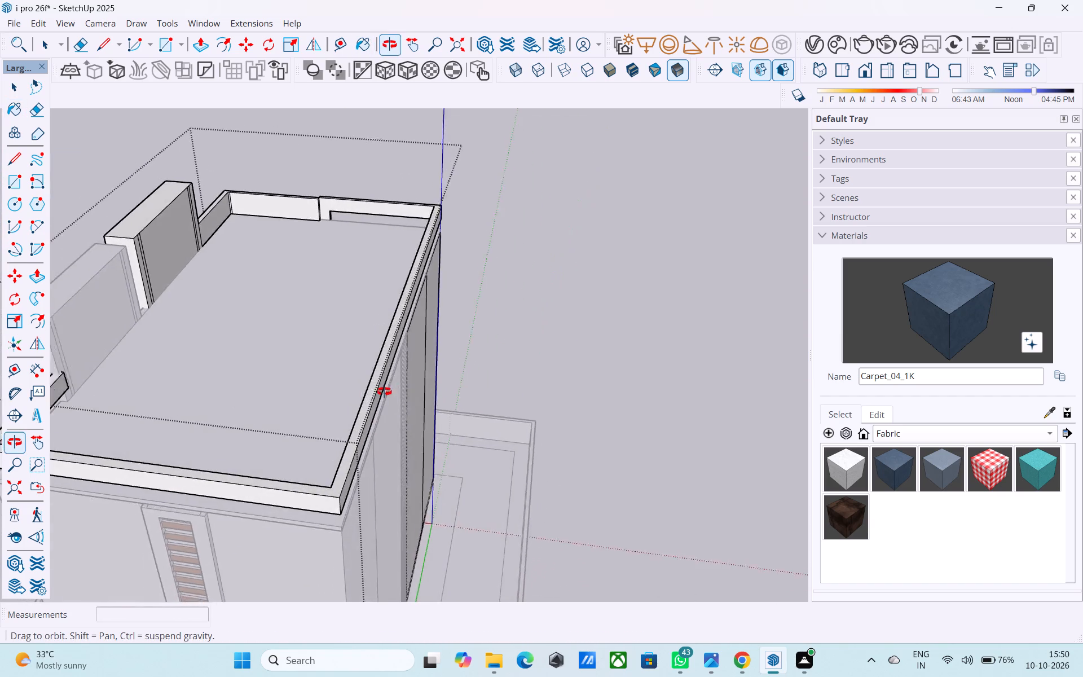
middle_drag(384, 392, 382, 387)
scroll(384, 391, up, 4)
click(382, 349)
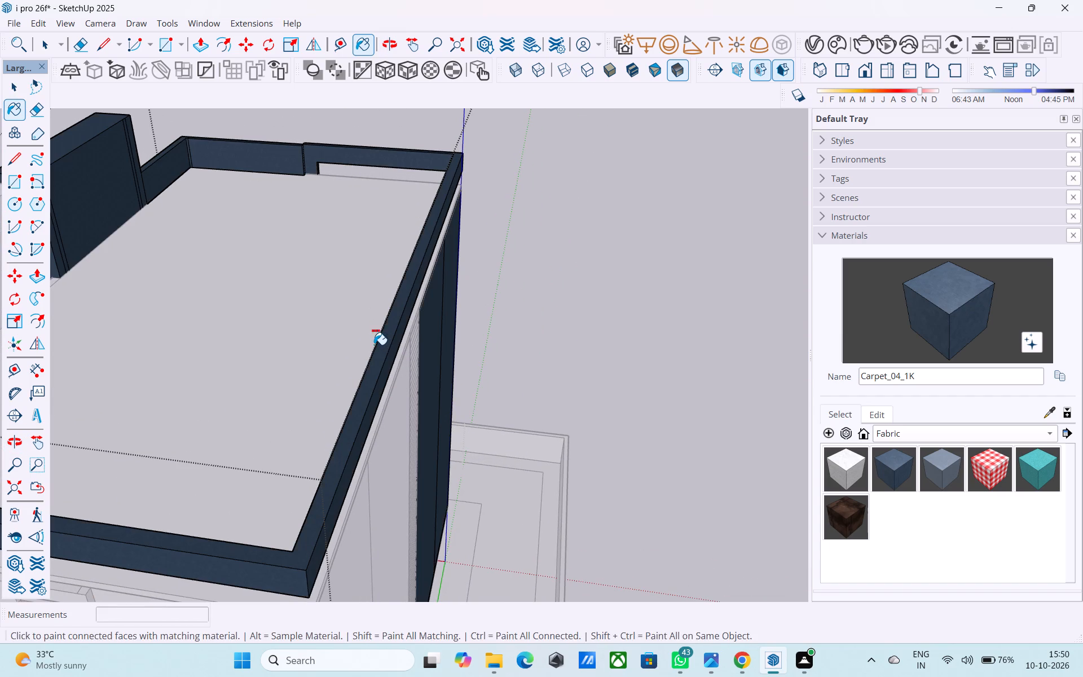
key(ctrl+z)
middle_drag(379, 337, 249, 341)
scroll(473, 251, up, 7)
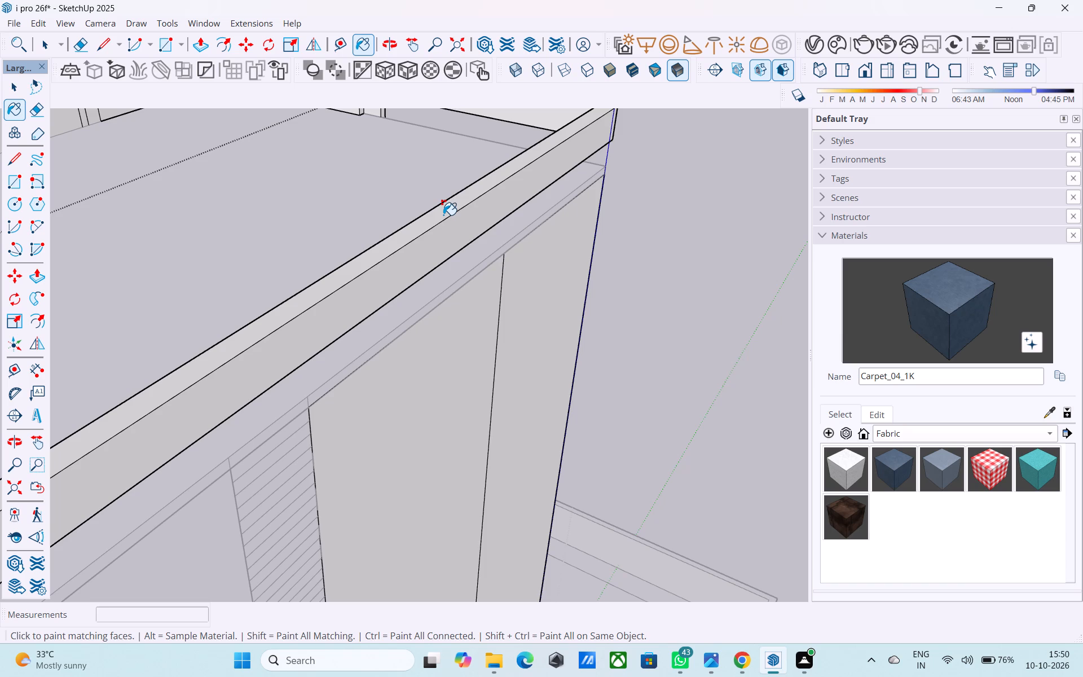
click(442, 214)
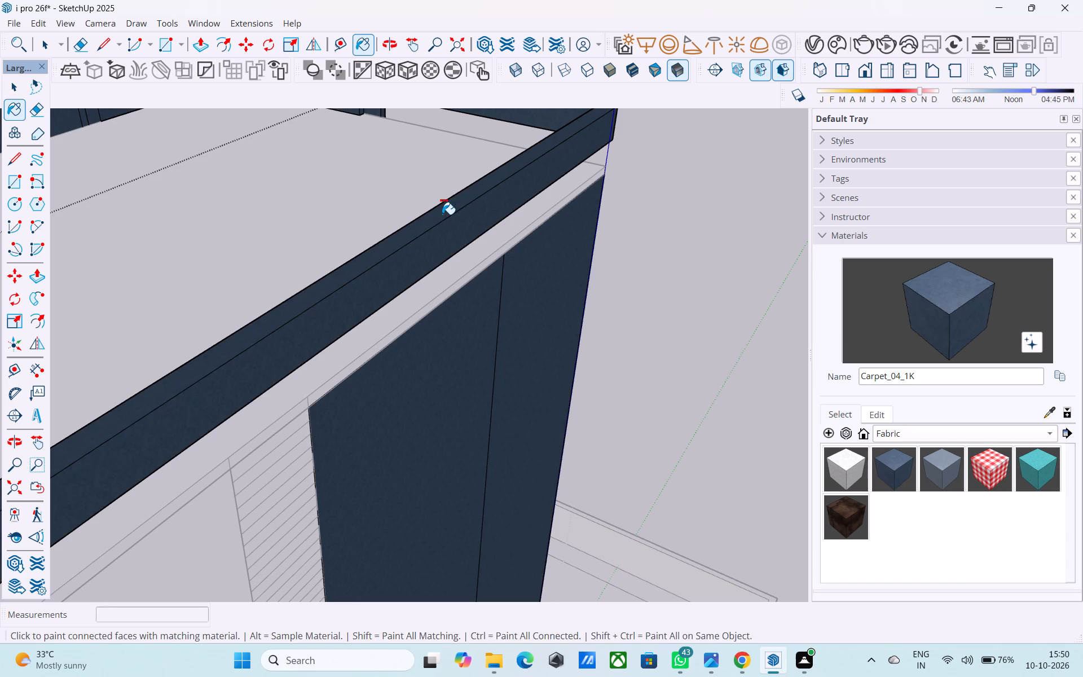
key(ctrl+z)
Select only the top face of the roof-edge beam and paint it with Carpet_04_1K.
key(space)
double_click(442, 214)
click(442, 212)
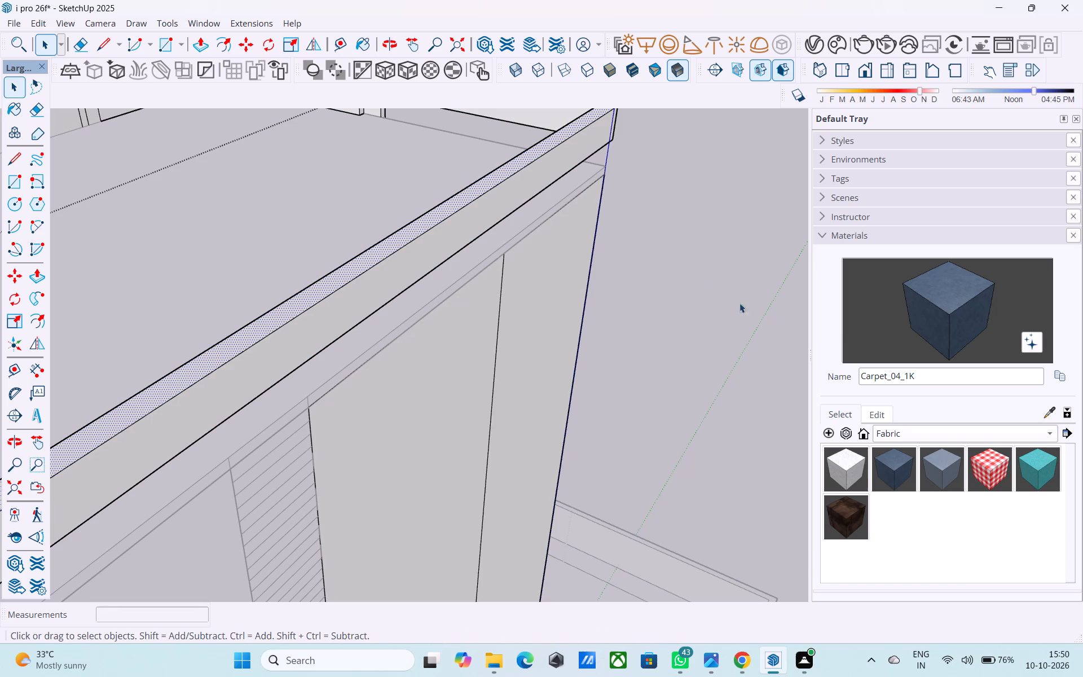
click(924, 315)
click(431, 220)
Examine the roof-edge beam's faces from the rear corner around to the tall facade frames.
scroll(452, 226, down, 5)
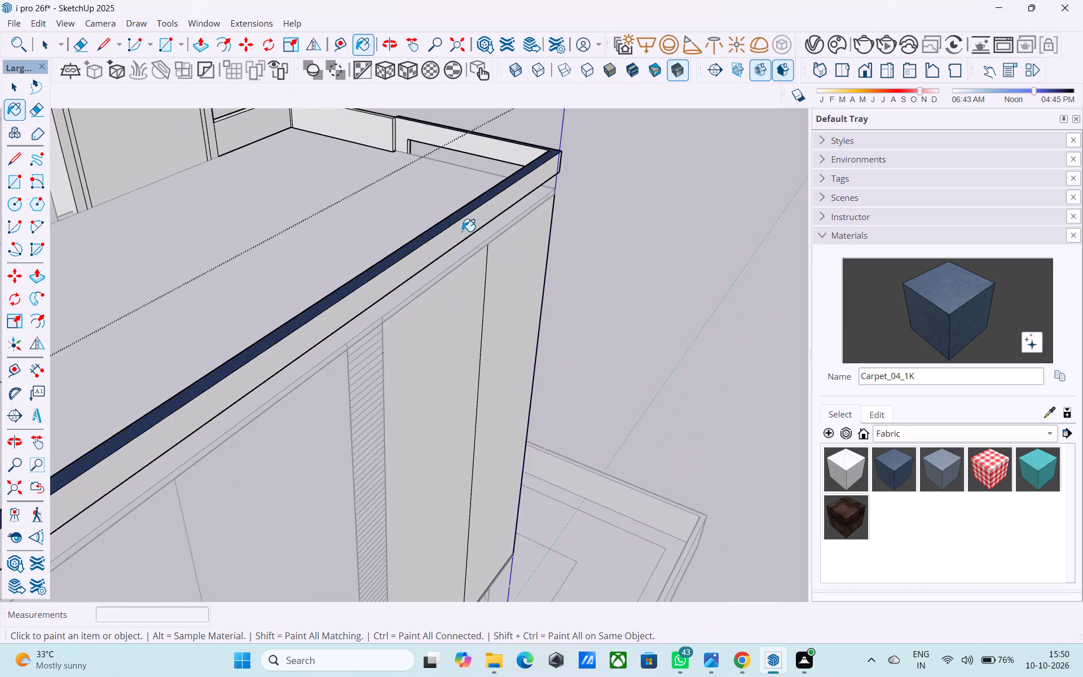
scroll(462, 231, down, 5)
middle_drag(398, 358, 459, 331)
scroll(455, 333, up, 1)
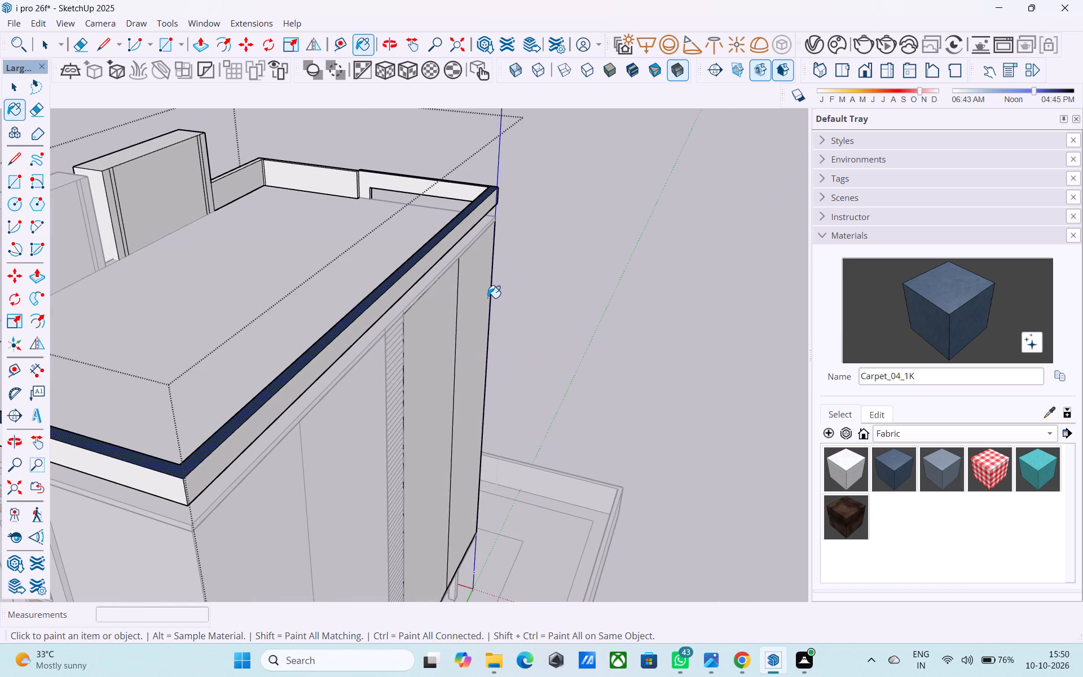
scroll(441, 301, down, 6)
middle_drag(306, 333, 646, 235)
scroll(421, 279, down, 1)
middle_drag(398, 296, 464, 298)
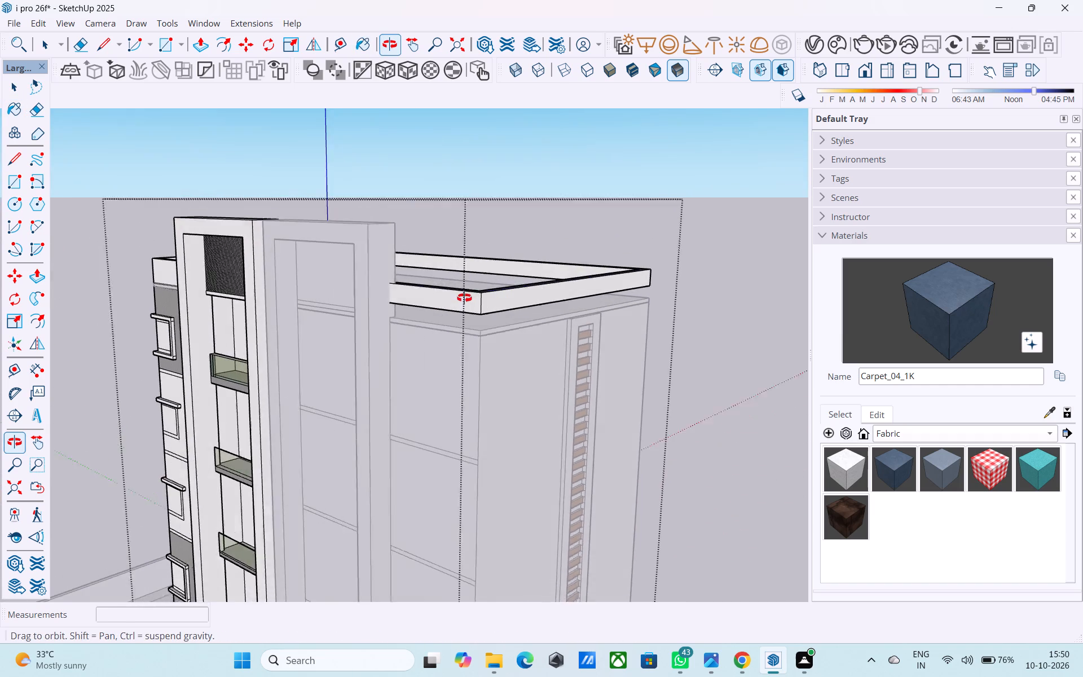
middle_drag(464, 298, 464, 301)
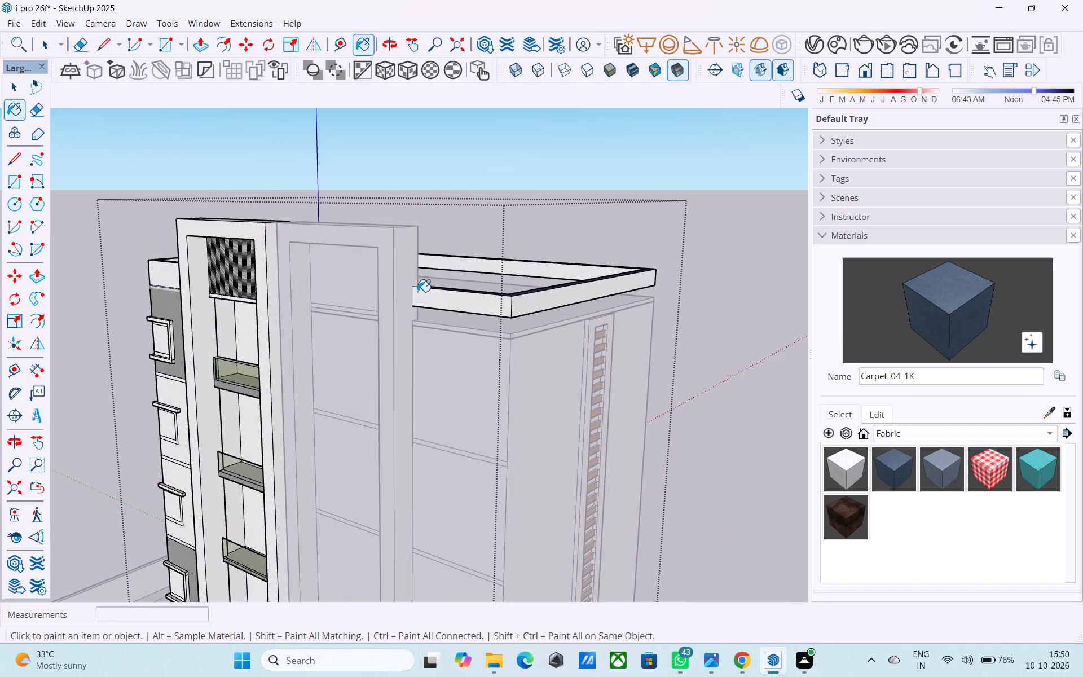
Examine the roof-edge beam and tall facade frames from the front, the side and above.
middle_drag(405, 297, 390, 306)
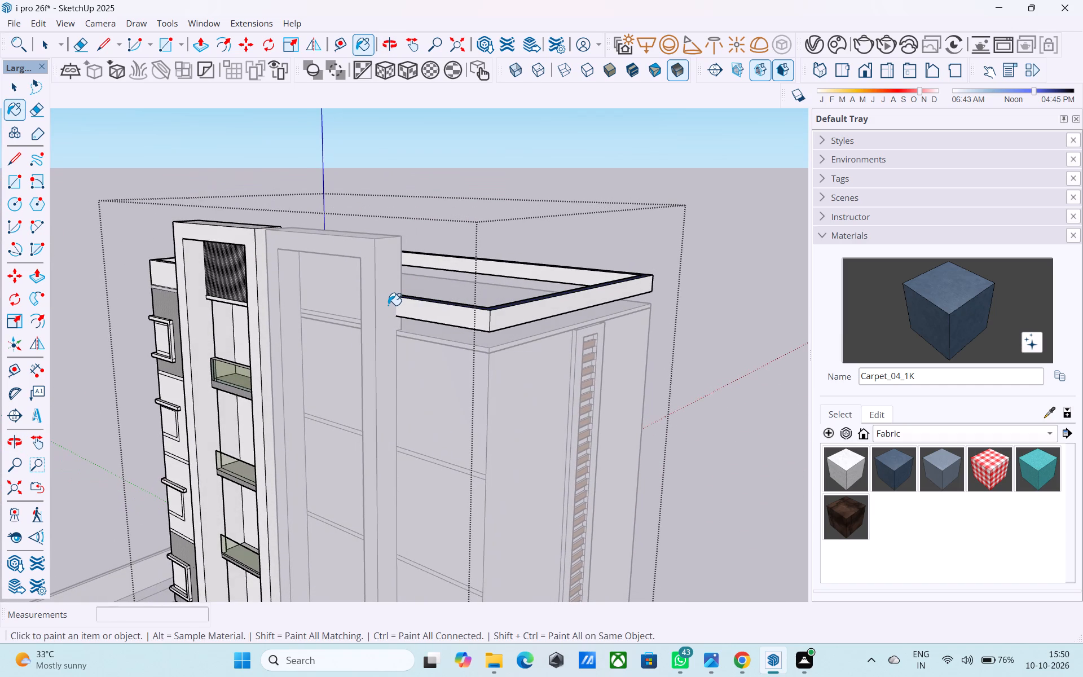
scroll(380, 304, down, 6)
middle_drag(381, 303, 38, 356)
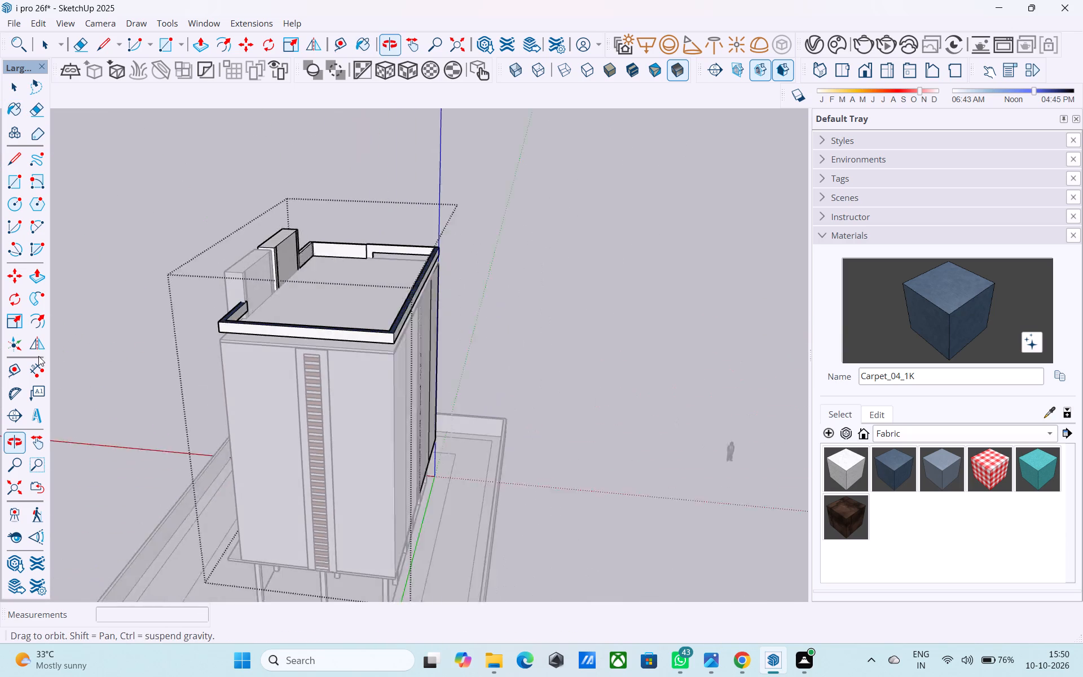
middle_drag(284, 319, 589, 281)
middle_drag(358, 303, 565, 292)
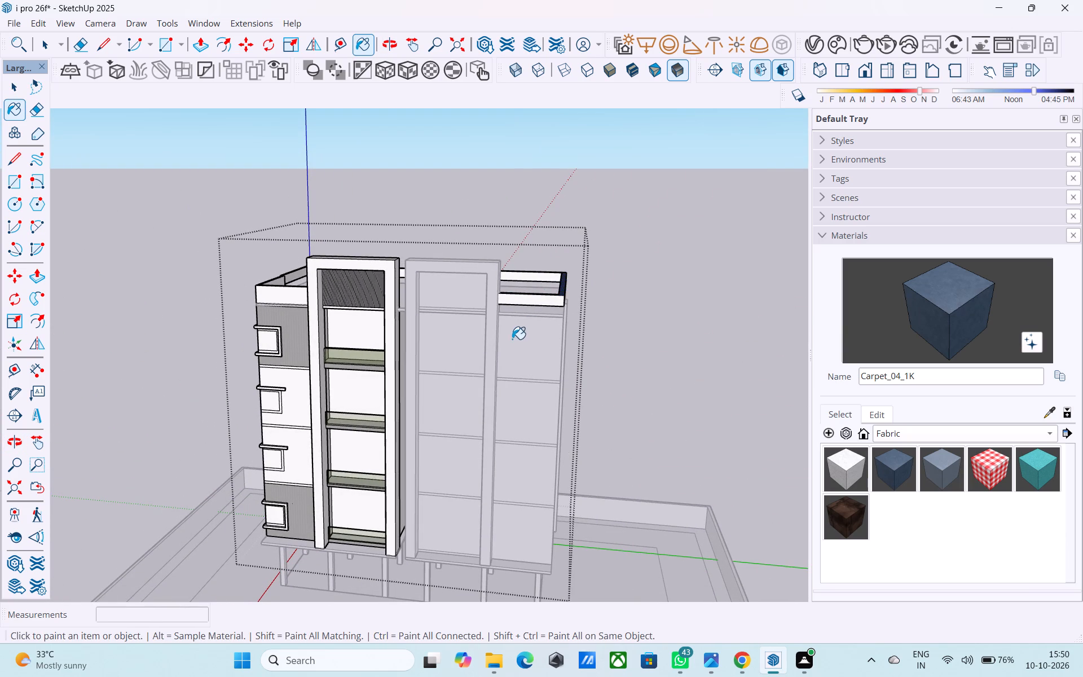
middle_drag(504, 352, 511, 330)
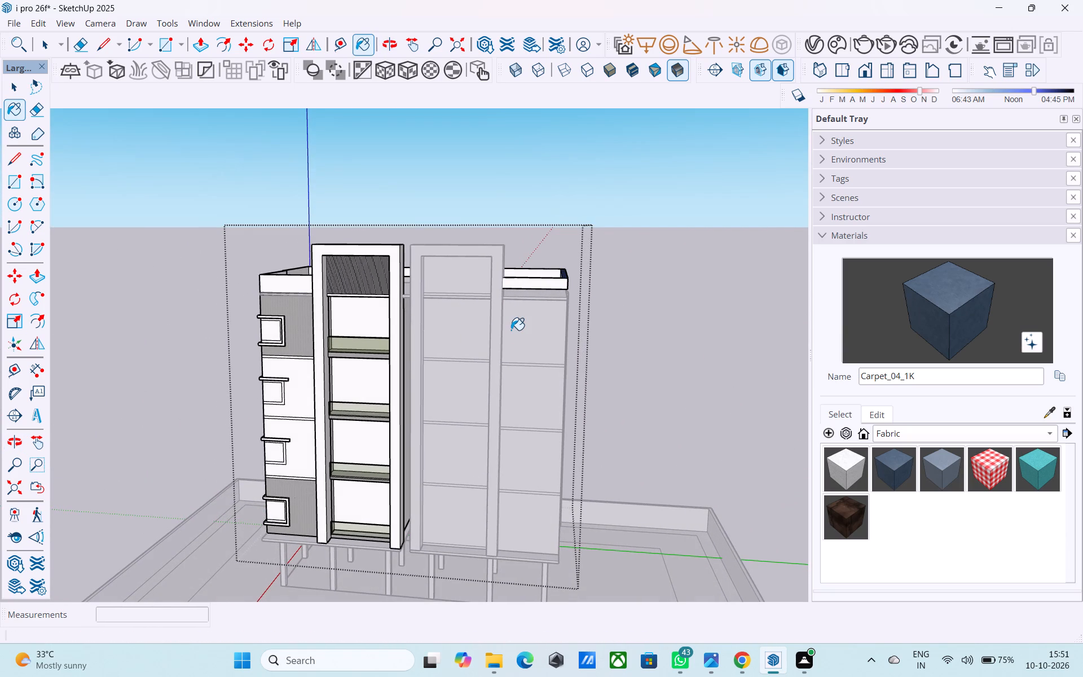
scroll(498, 310, up, 4)
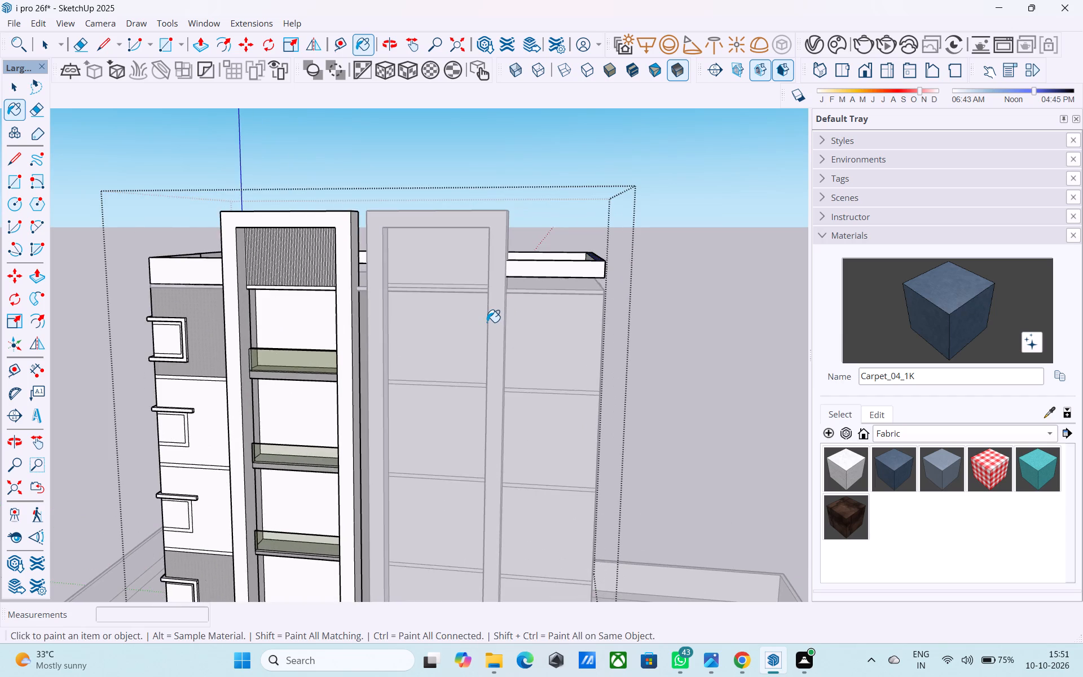
scroll(487, 322, down, 8)
scroll(486, 324, up, 4)
Exit the building group's editing and save the model.
key(space)
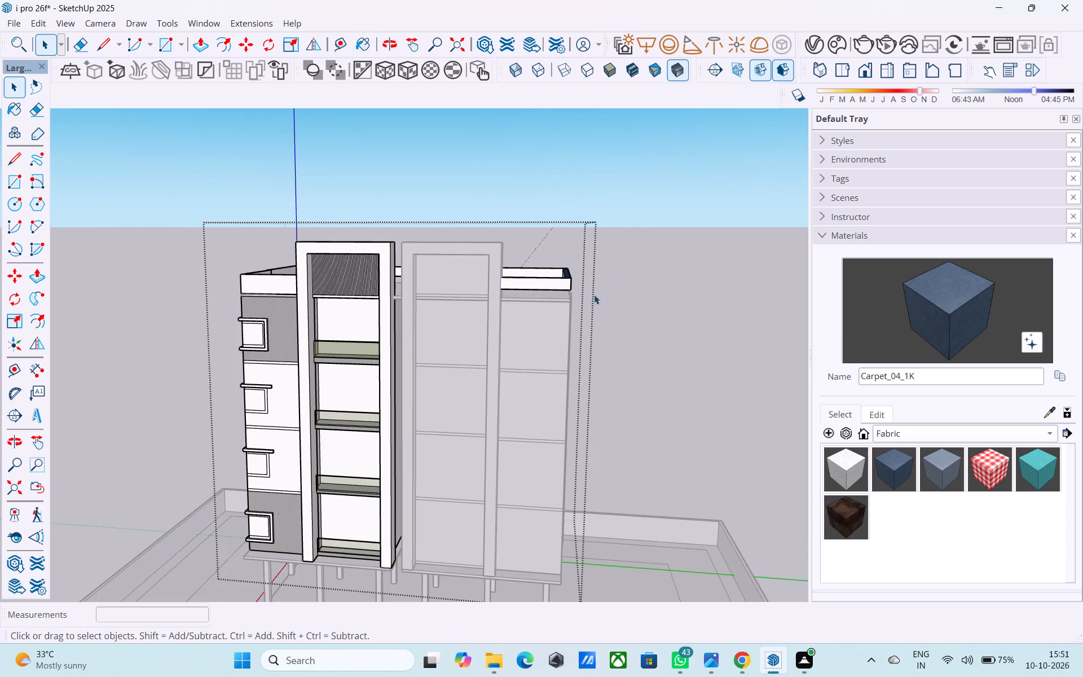
click(625, 287)
middle_drag(379, 337, 429, 336)
key(ctrl+s)
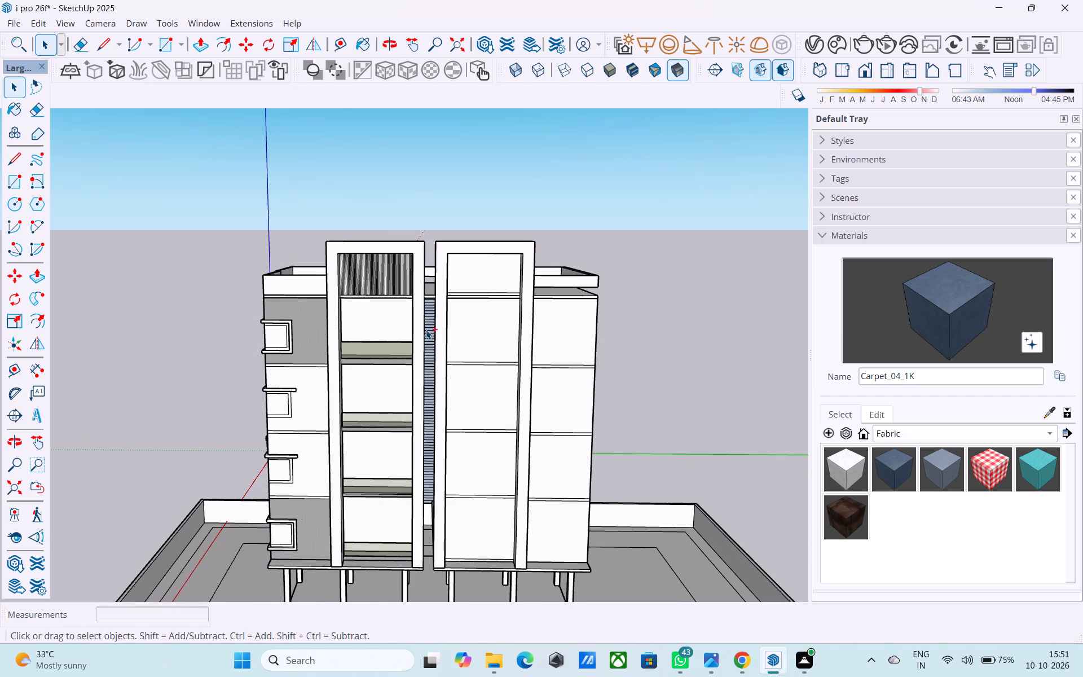
Examine the building's front frames, corner windows and louvred side facade from around the plot.
middle_drag(425, 334, 735, 291)
scroll(662, 309, up, 1)
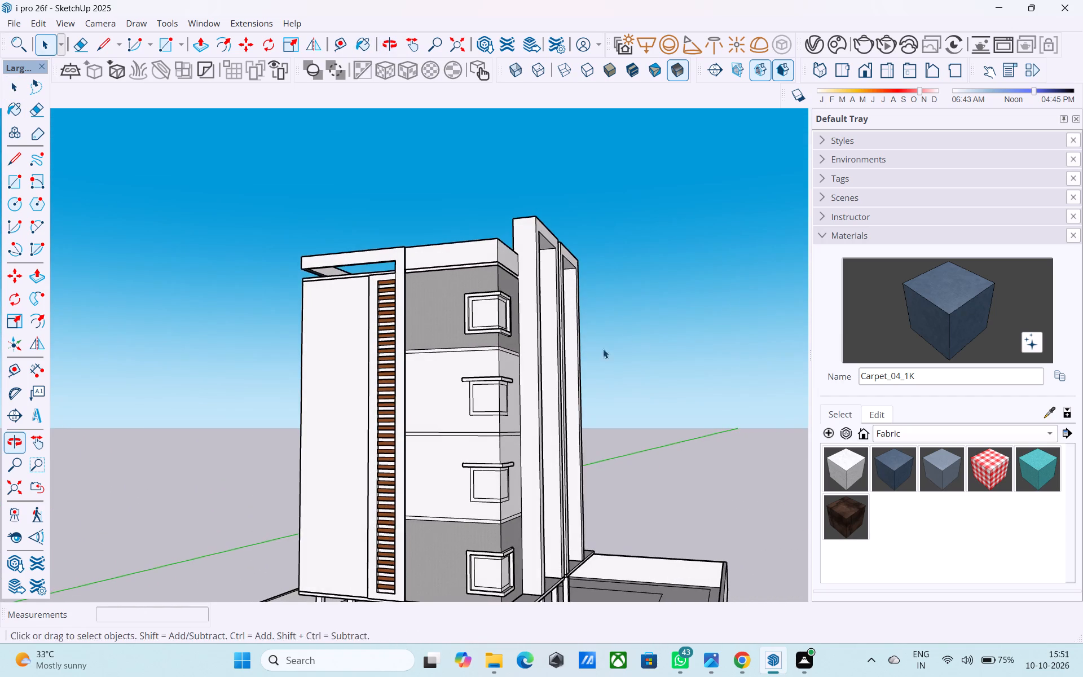
shift+middle_drag(597, 335, 619, 312)
shift+middle_drag(555, 323, 473, 344)
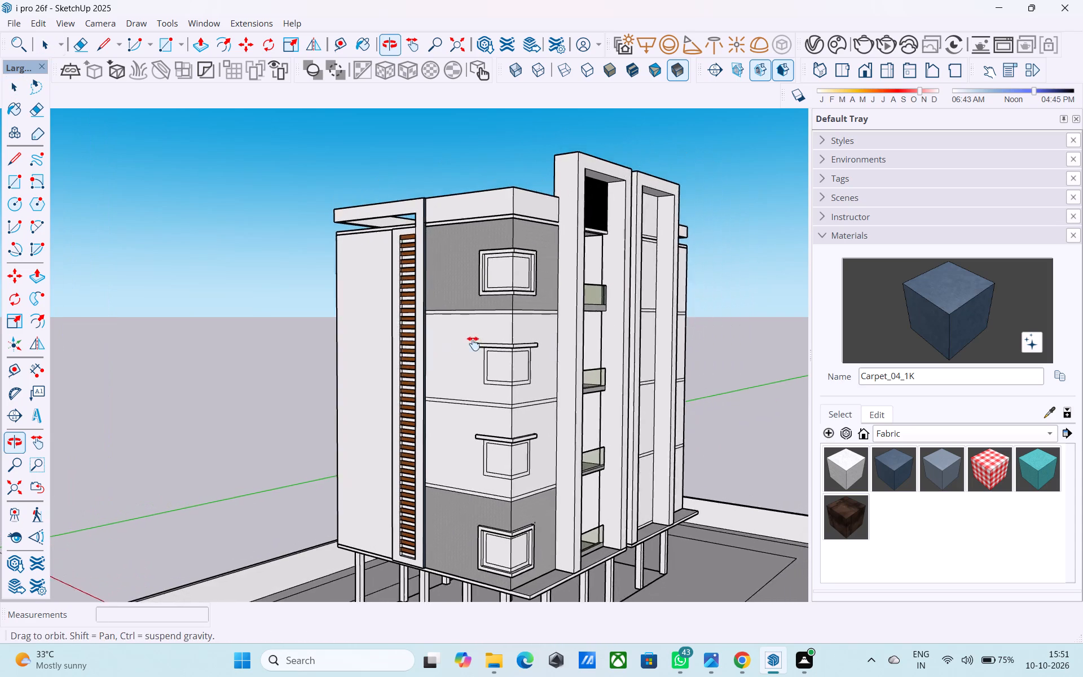
shift+middle_drag(473, 344, 345, 350)
middle_drag(583, 336, 487, 349)
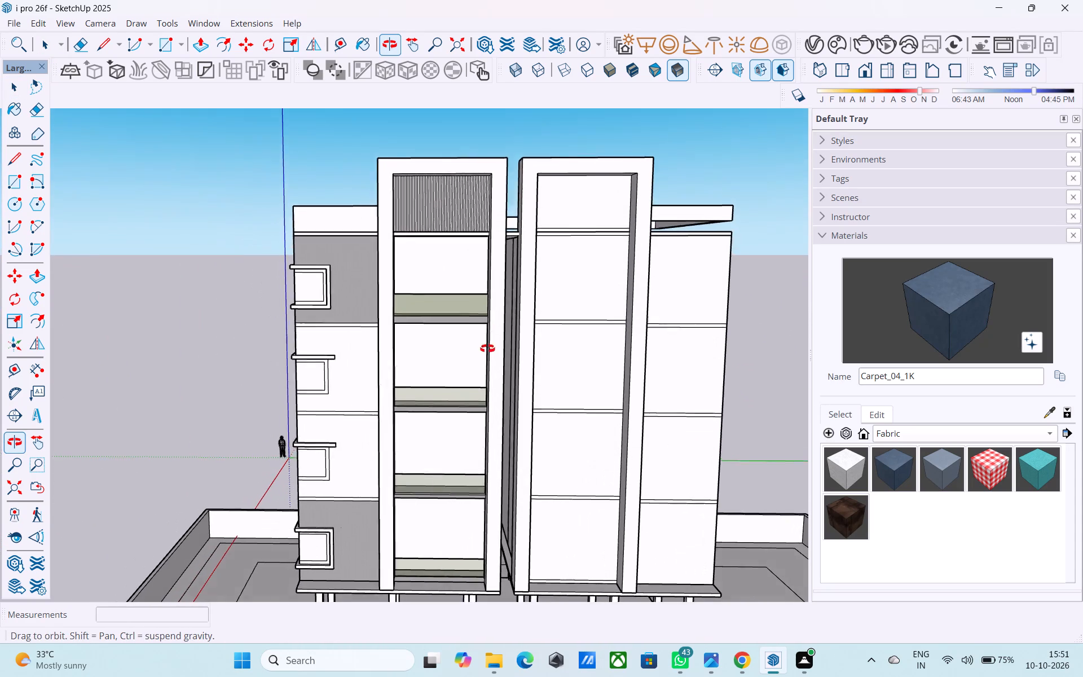
middle_drag(487, 349, 487, 349)
middle_drag(372, 365, 466, 368)
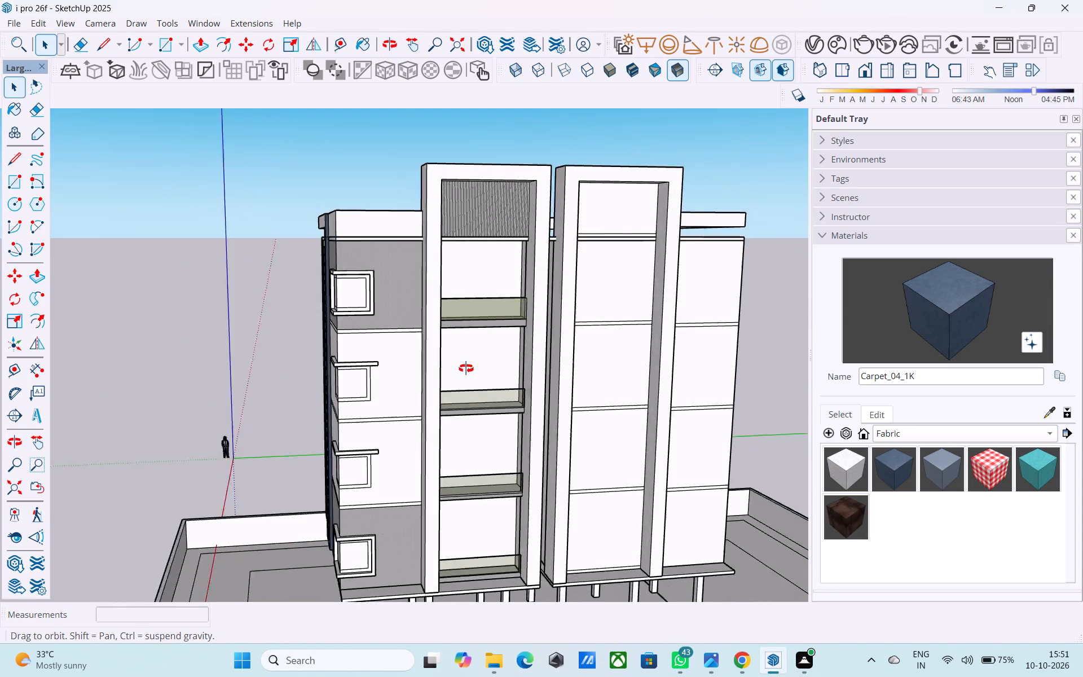
middle_drag(466, 368, 621, 354)
middle_drag(424, 344, 747, 345)
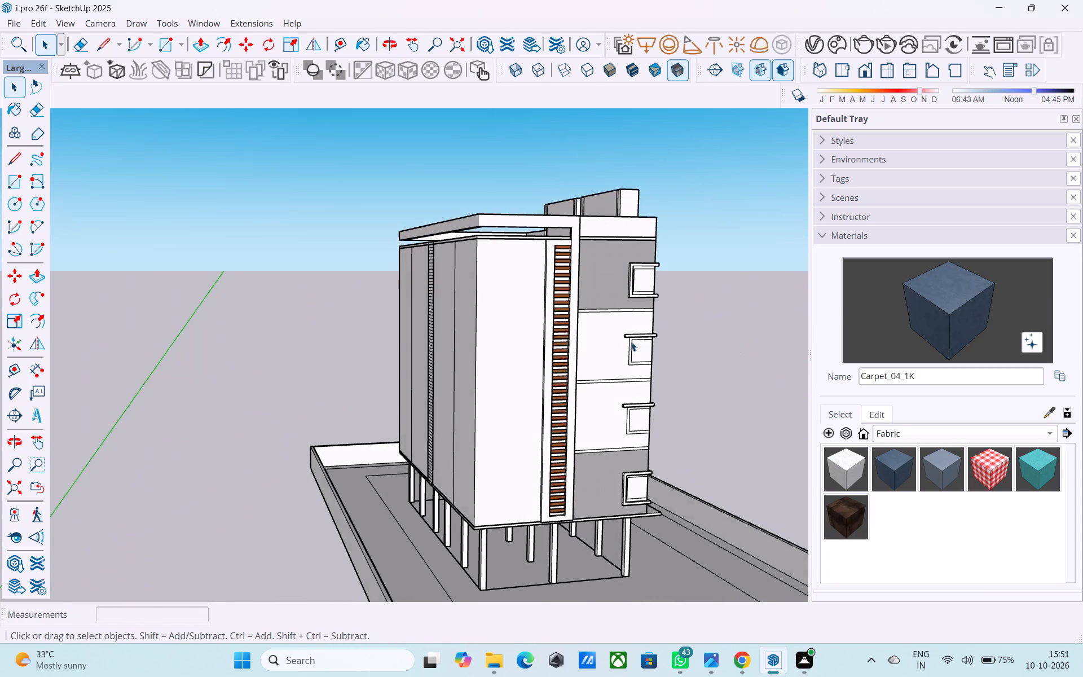
Inside the building group, copy the bottom edge of the blank wall beside the louvres up 12', and copy that line 6" higher.
scroll(503, 359, up, 3)
double_click(492, 344)
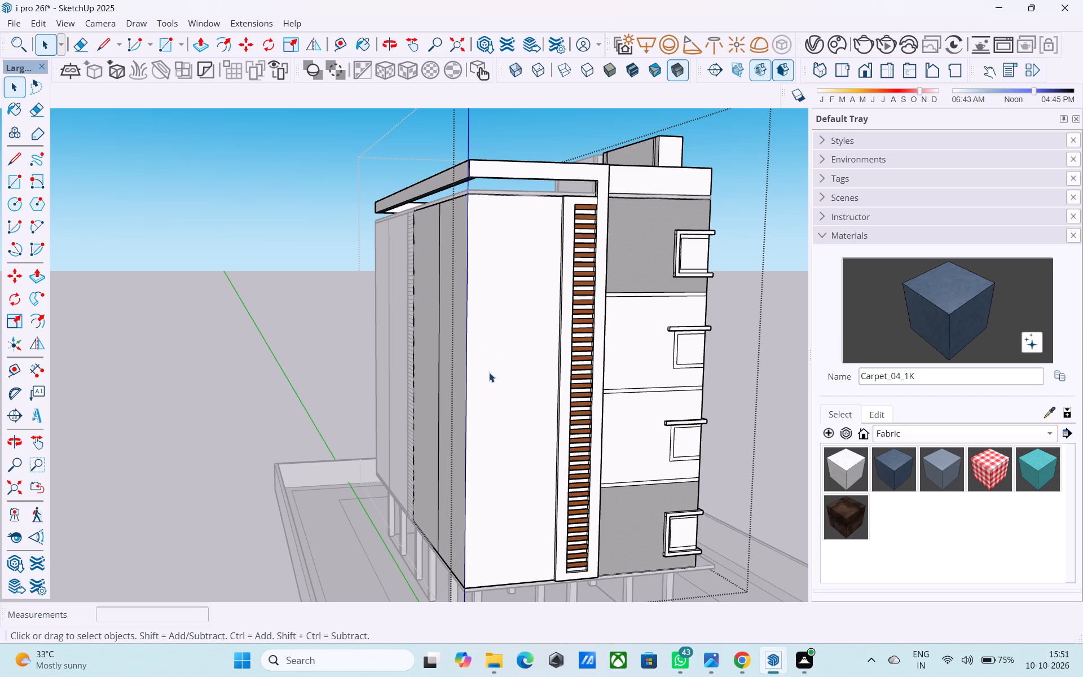
scroll(526, 594, up, 3)
middle_drag(508, 601, 513, 602)
scroll(513, 602, up, 4)
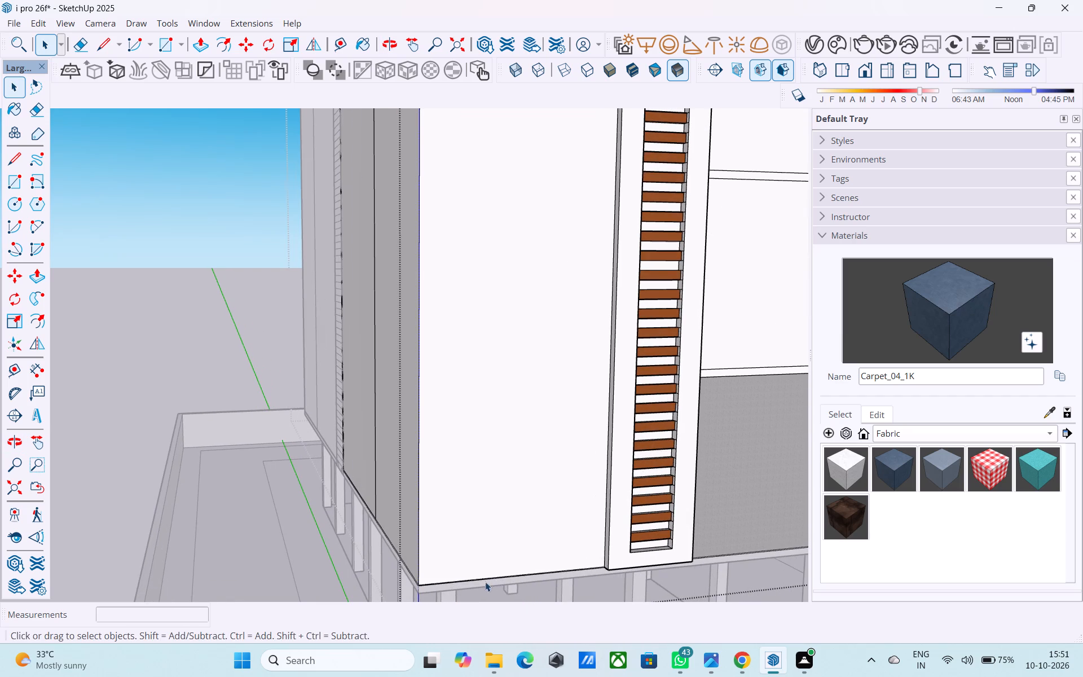
click(480, 578)
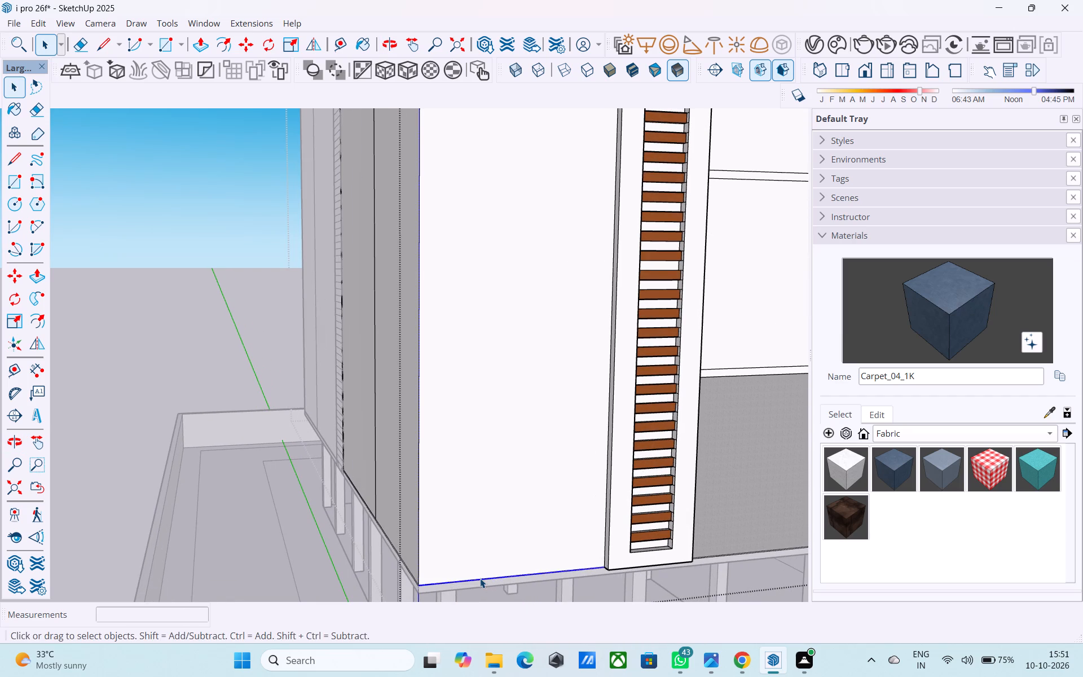
key(m)
click(420, 586)
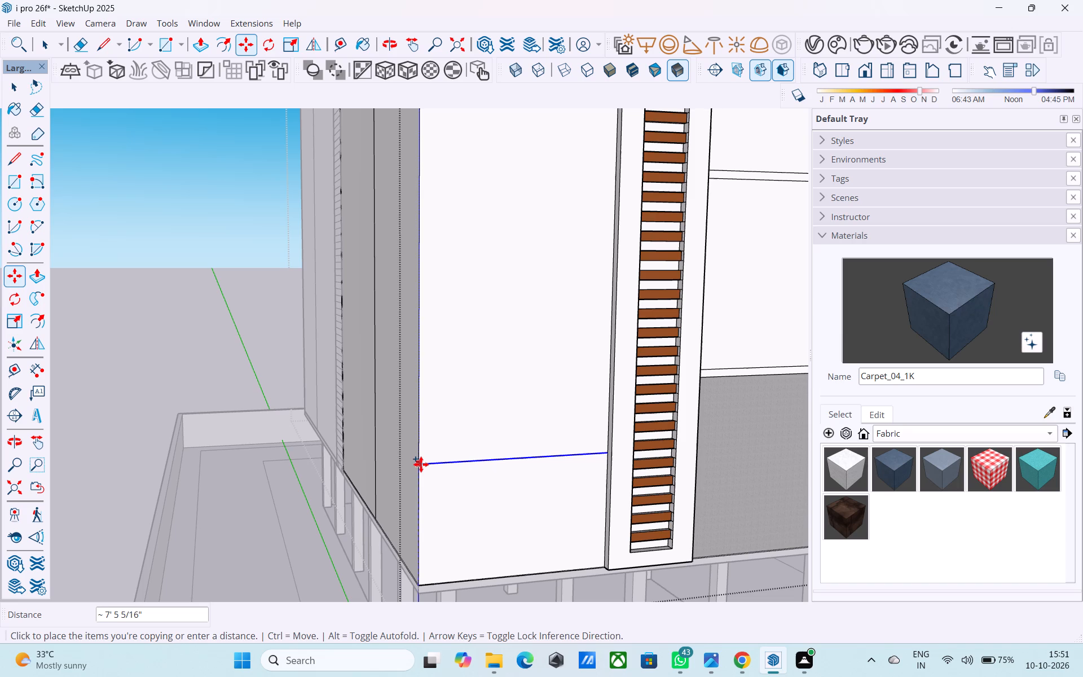
text(12')
key(Return)
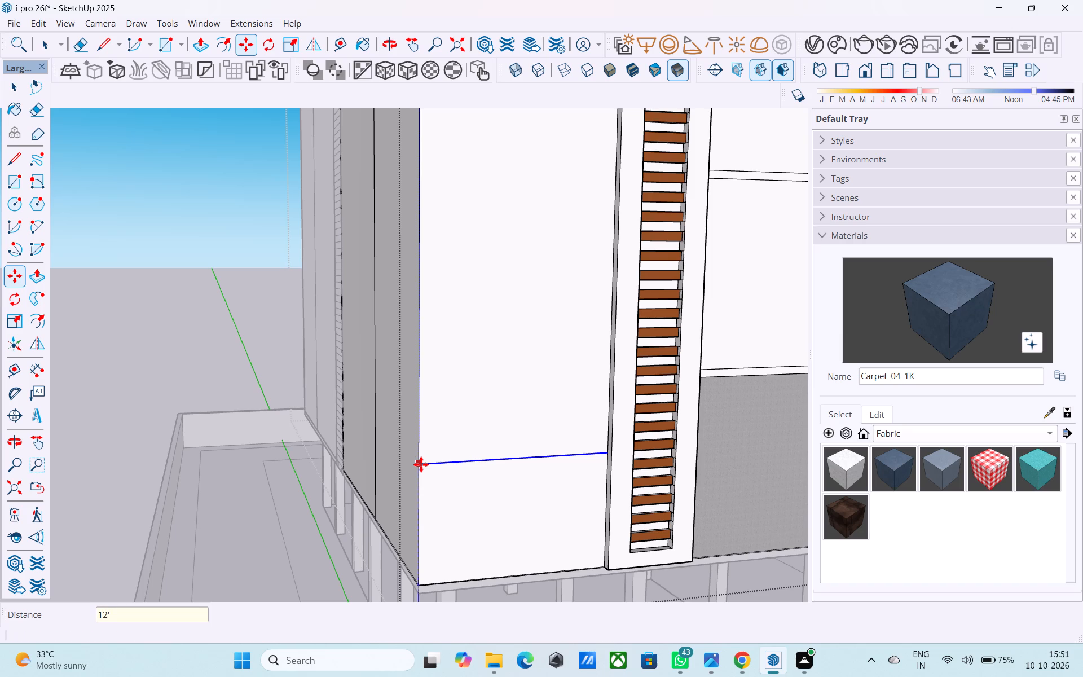
click(422, 384)
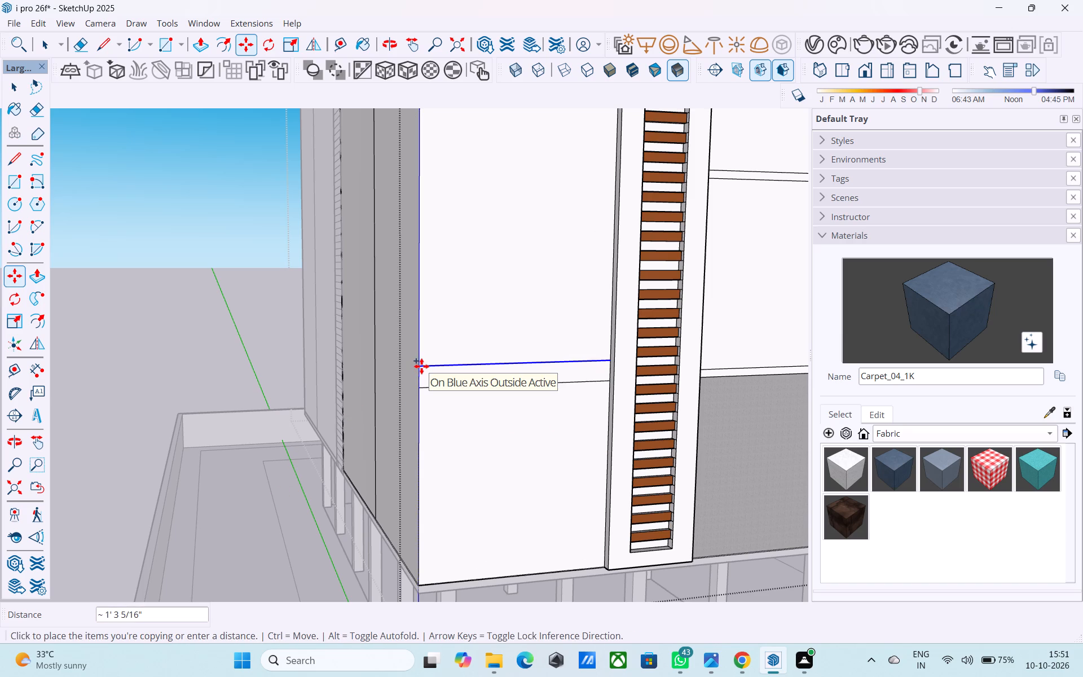
text(6")
key(Return)
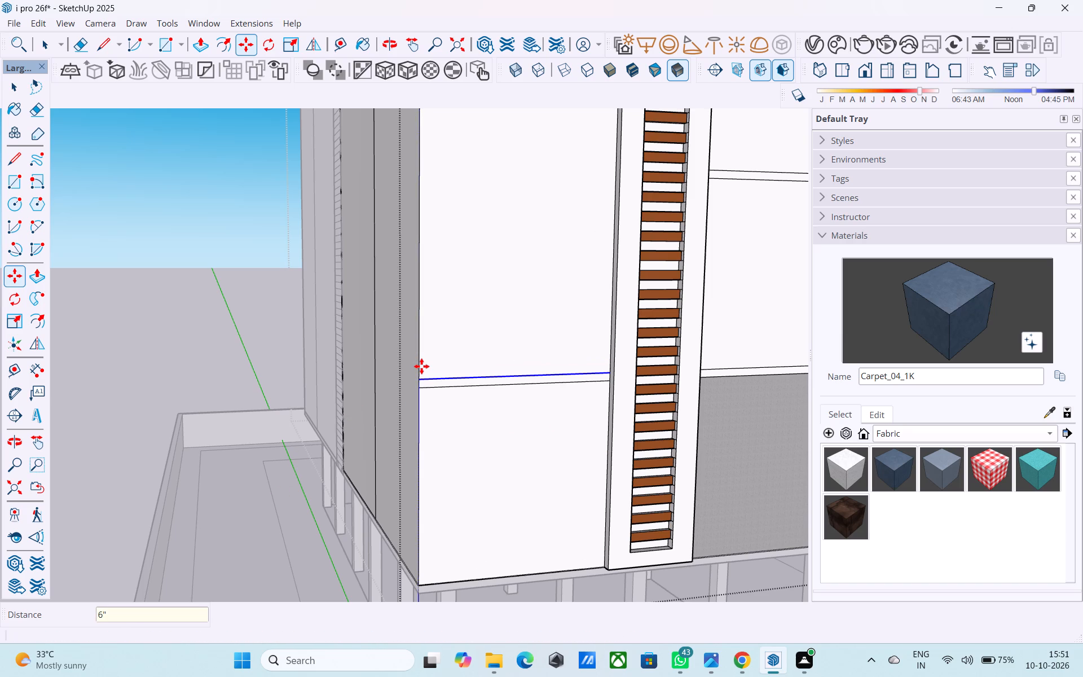
Add the second floor-band line pair on the blank wall by copying the top line up 12', and that copy up 6".
click(423, 377)
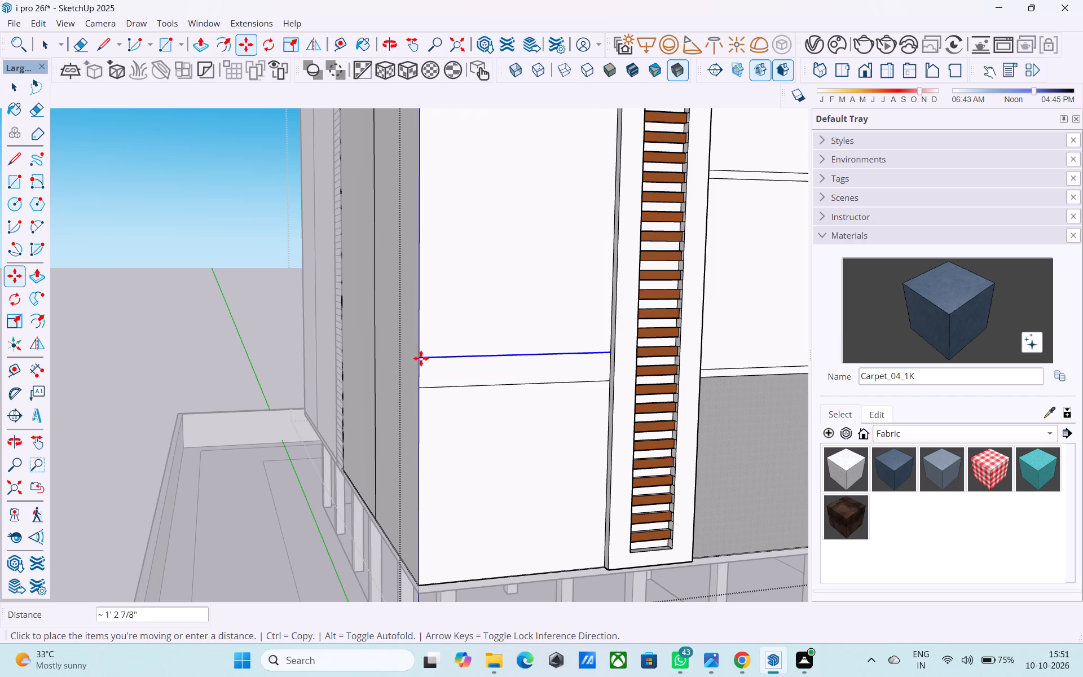
text(12')
key(Return)
scroll(420, 345, down, 3)
middle_drag(443, 320, 455, 389)
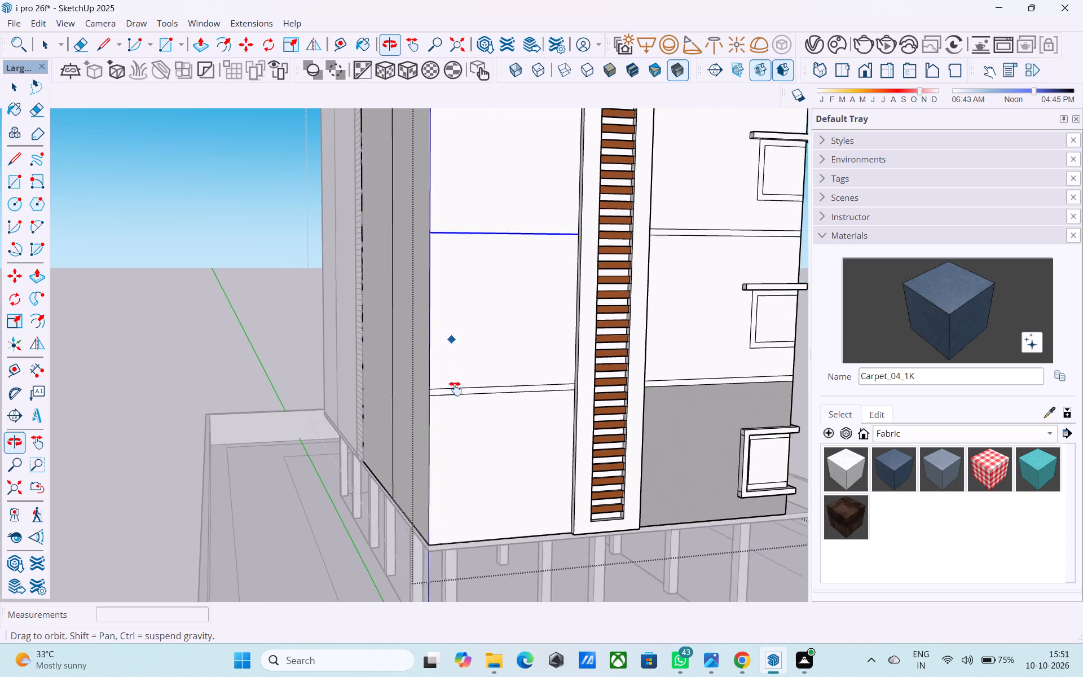
middle_drag(455, 389, 457, 544)
click(436, 444)
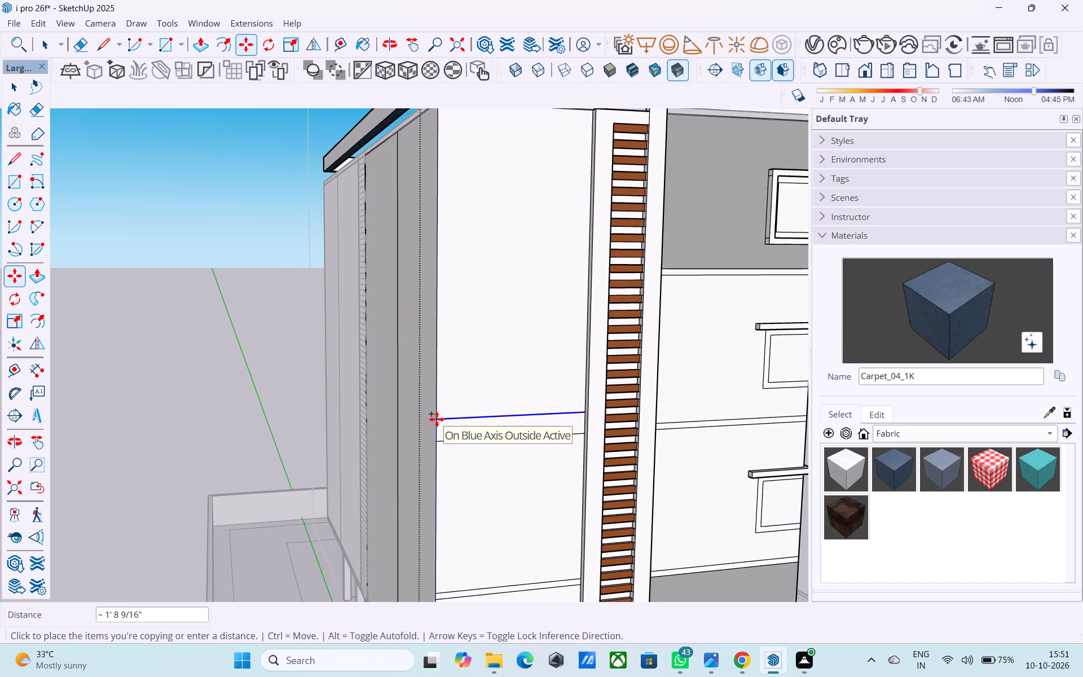
text(6")
key(Return)
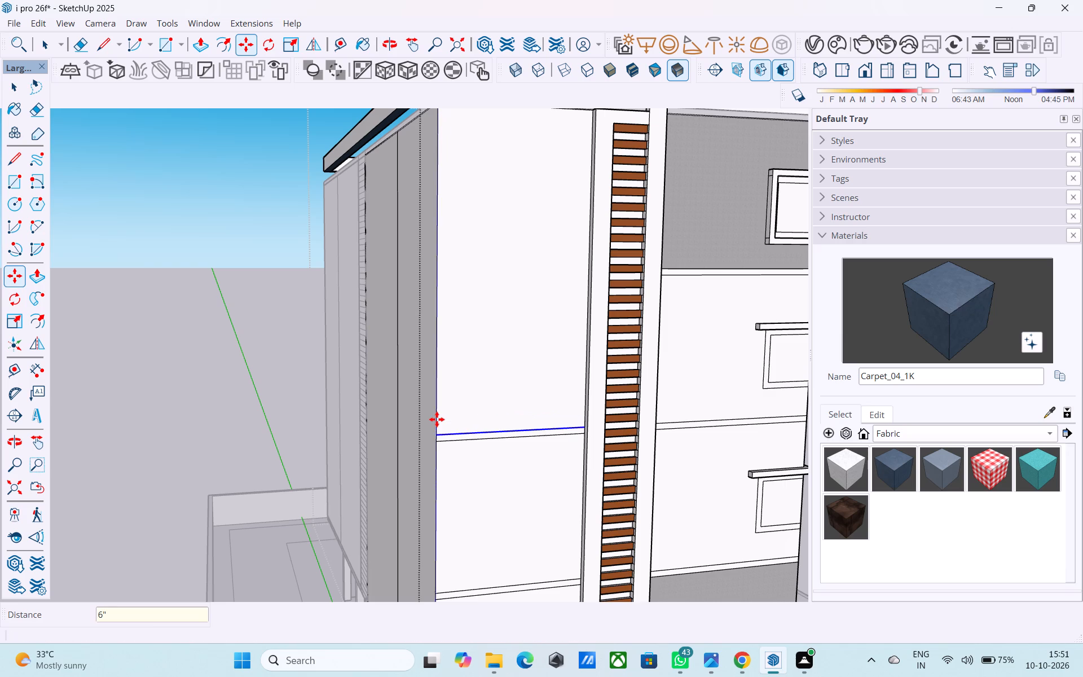
Add the third floor-band line pair on the blank wall by copying the top line up 12', and that copy up 6".
scroll(432, 432, up, 6)
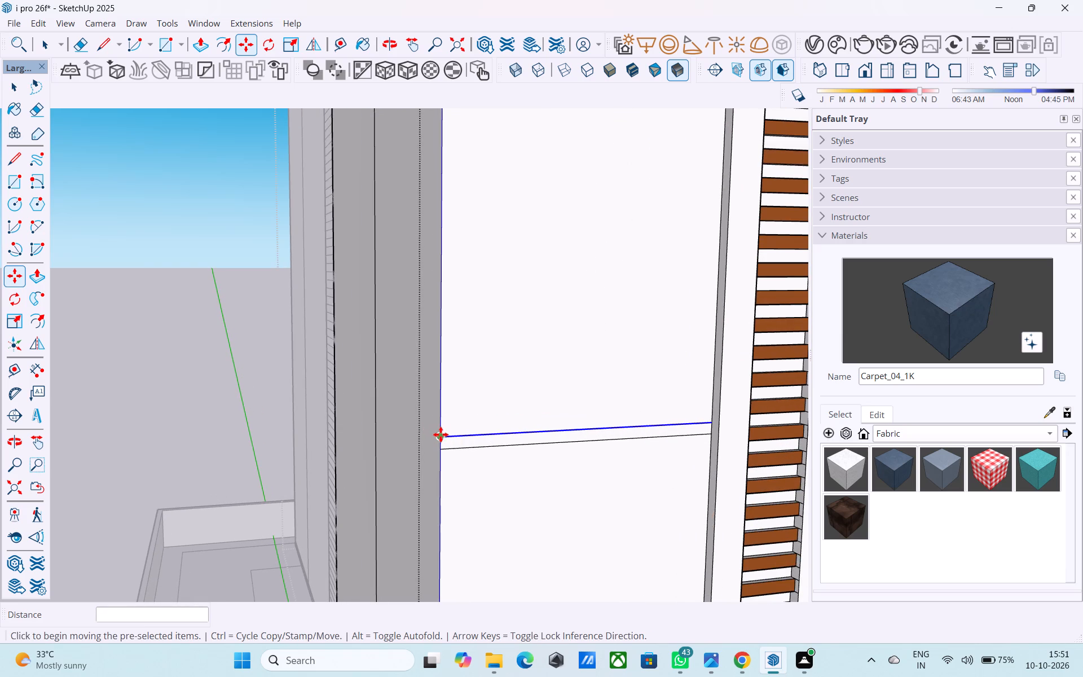
click(441, 434)
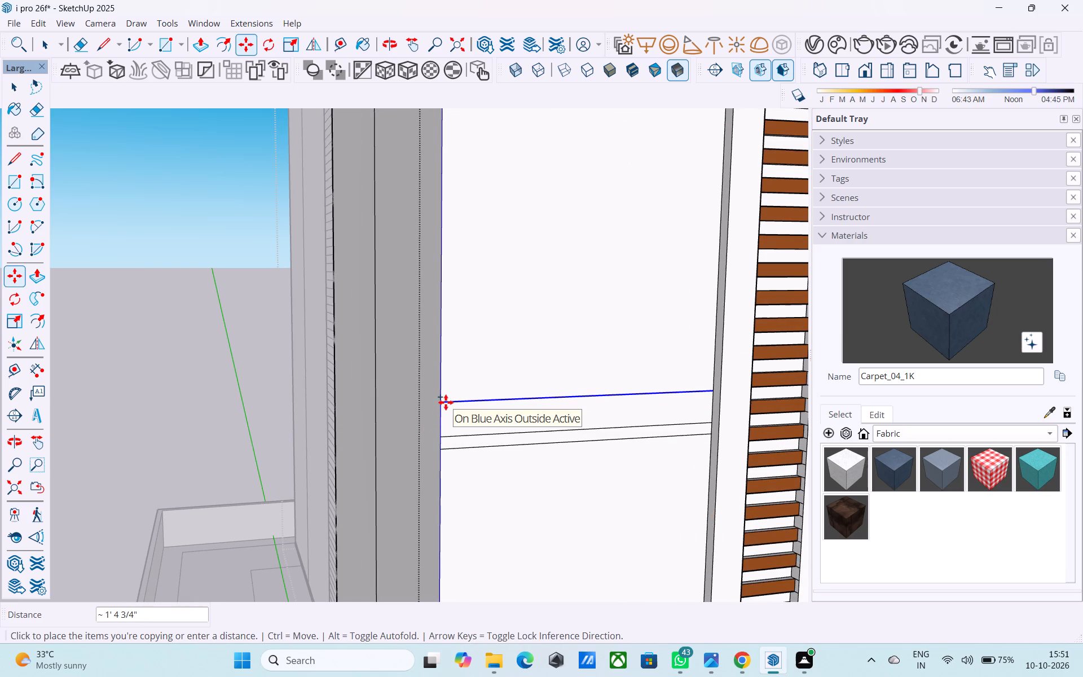
key(1)
text(2')
key(Return)
scroll(445, 409, down, 1)
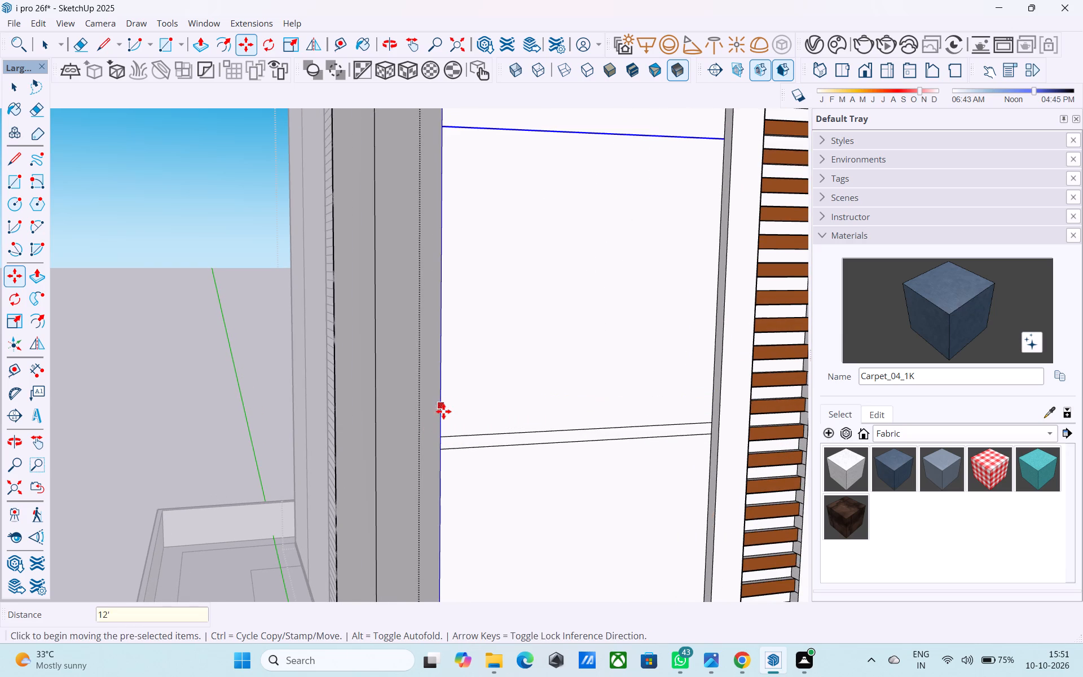
scroll(443, 411, down, 7)
shift+middle_drag(447, 428, 443, 534)
scroll(421, 403, up, 5)
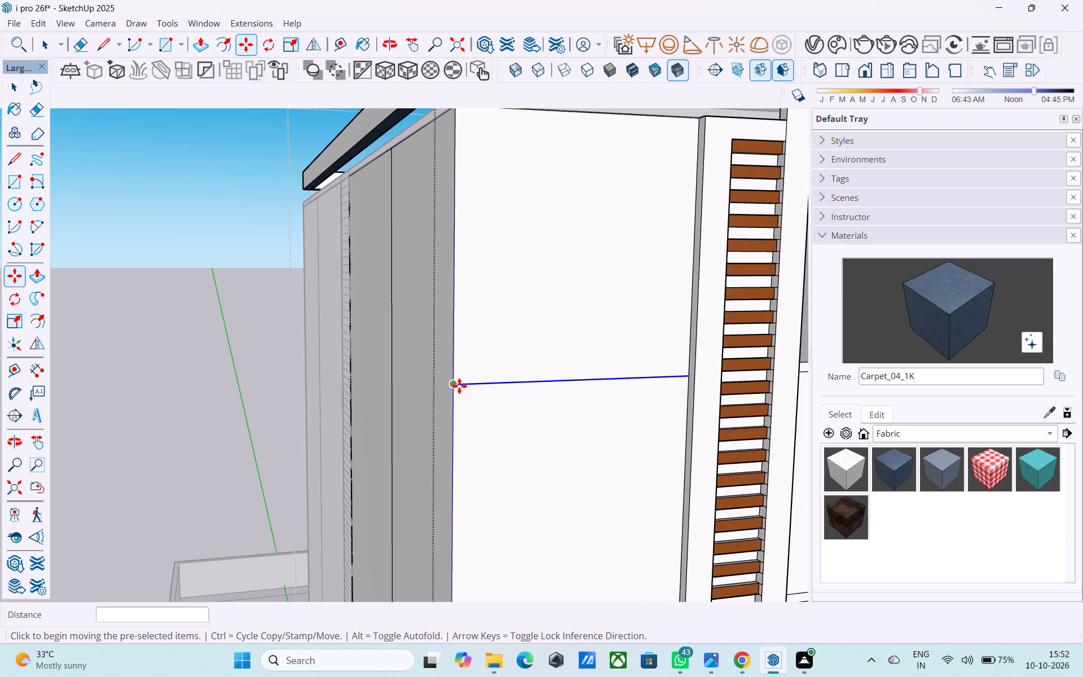
click(457, 381)
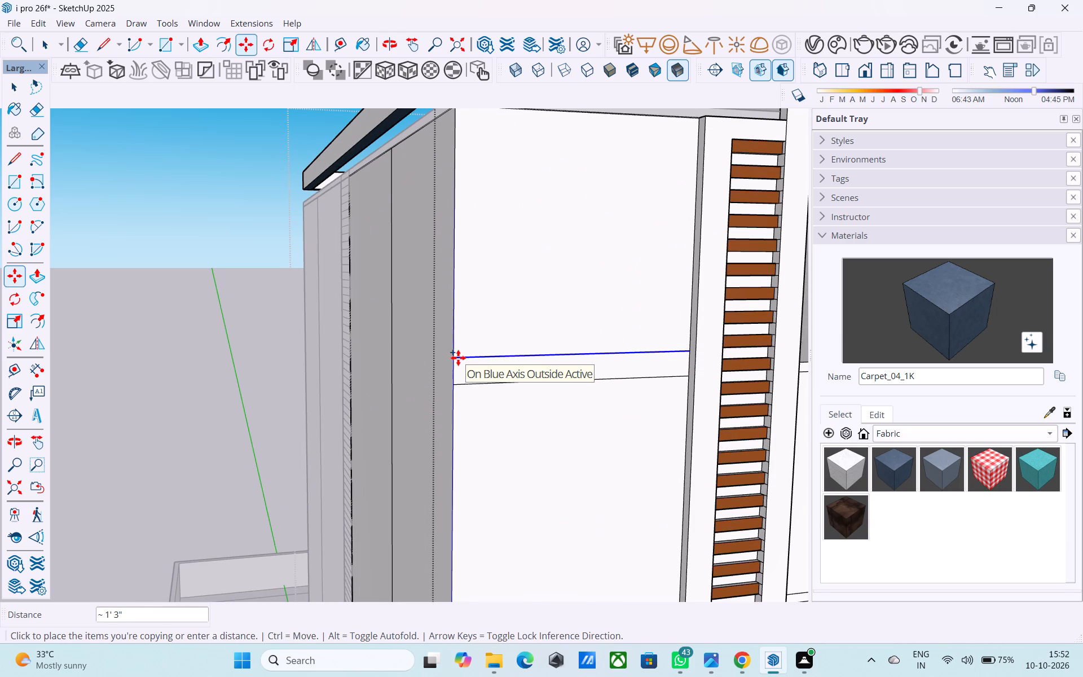
text(6")
key(Return)
Examine the floor-band lines and facades around the building, ending at the roof-edge beam above the louvre strip.
scroll(454, 369, down, 4)
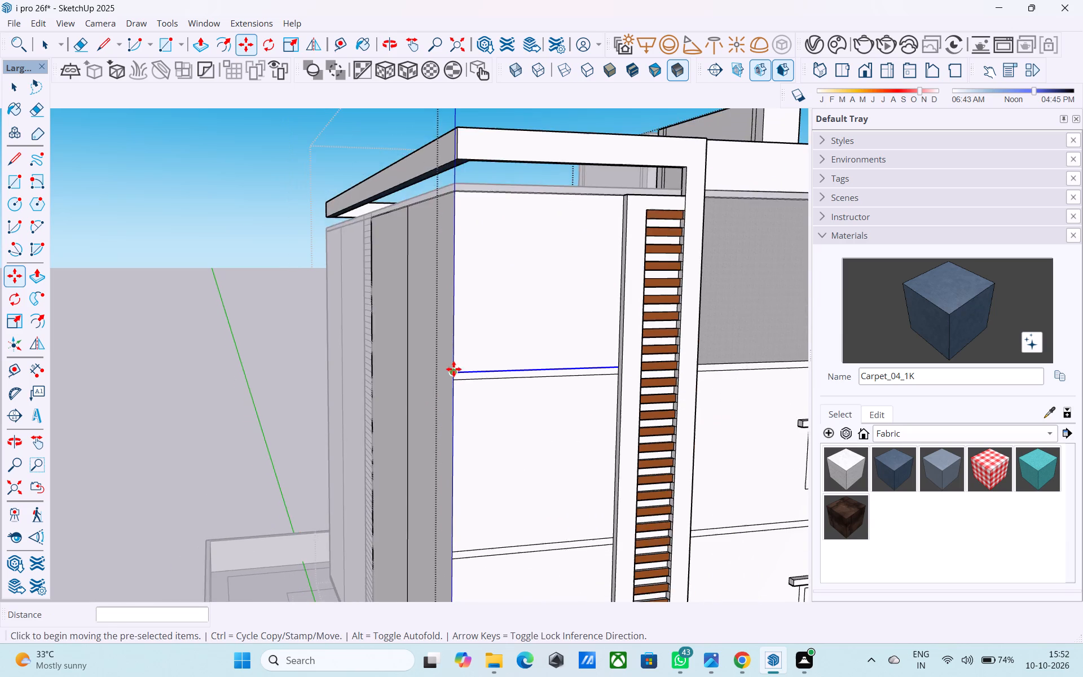
scroll(455, 407, down, 8)
middle_drag(403, 465, 672, 469)
middle_drag(650, 465, 309, 439)
middle_drag(472, 428, 245, 433)
middle_drag(245, 433, 254, 433)
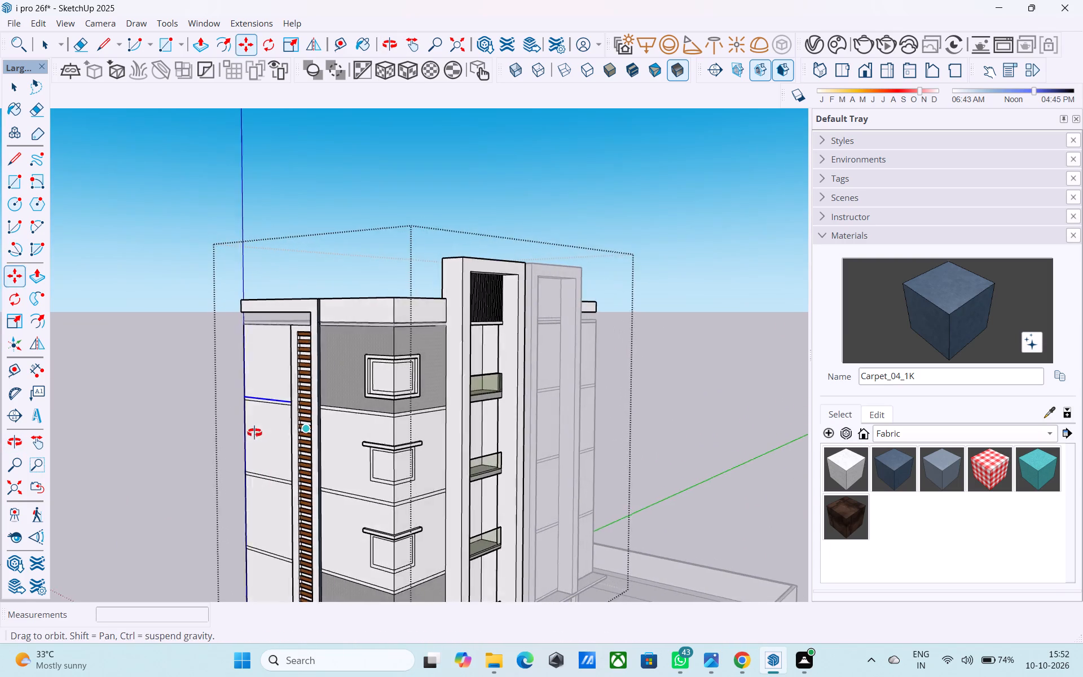
middle_drag(254, 433, 341, 419)
scroll(326, 412, down, 4)
middle_drag(400, 429, 265, 425)
middle_drag(438, 413, 357, 417)
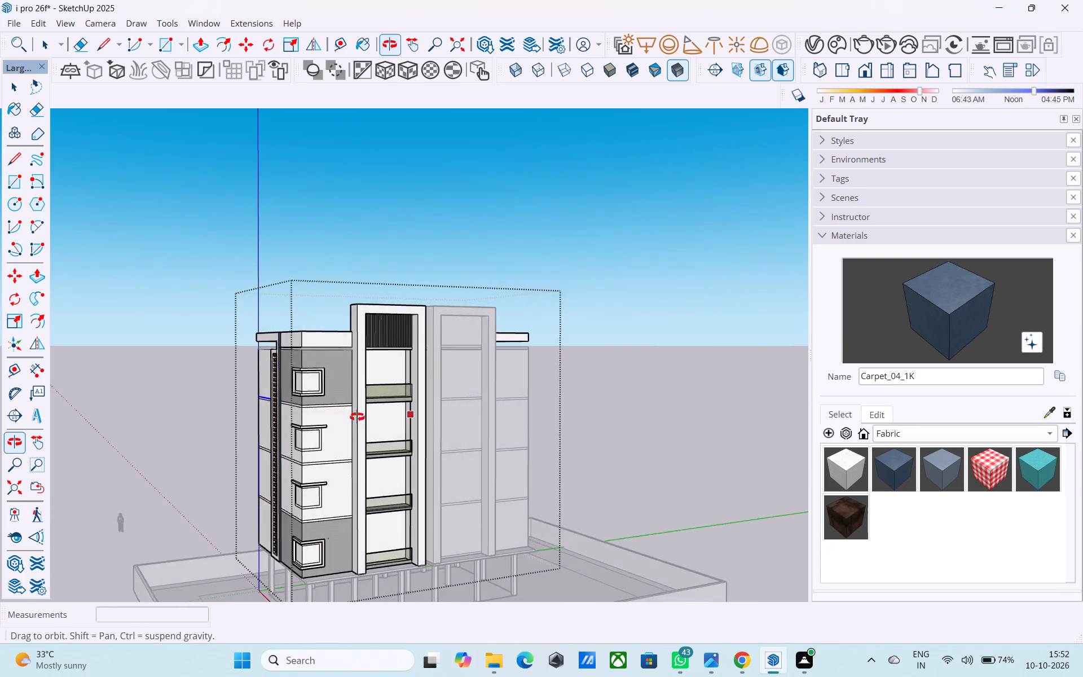
middle_drag(357, 417, 242, 423)
middle_drag(436, 412, 249, 426)
middle_drag(425, 395, 334, 402)
key(space)
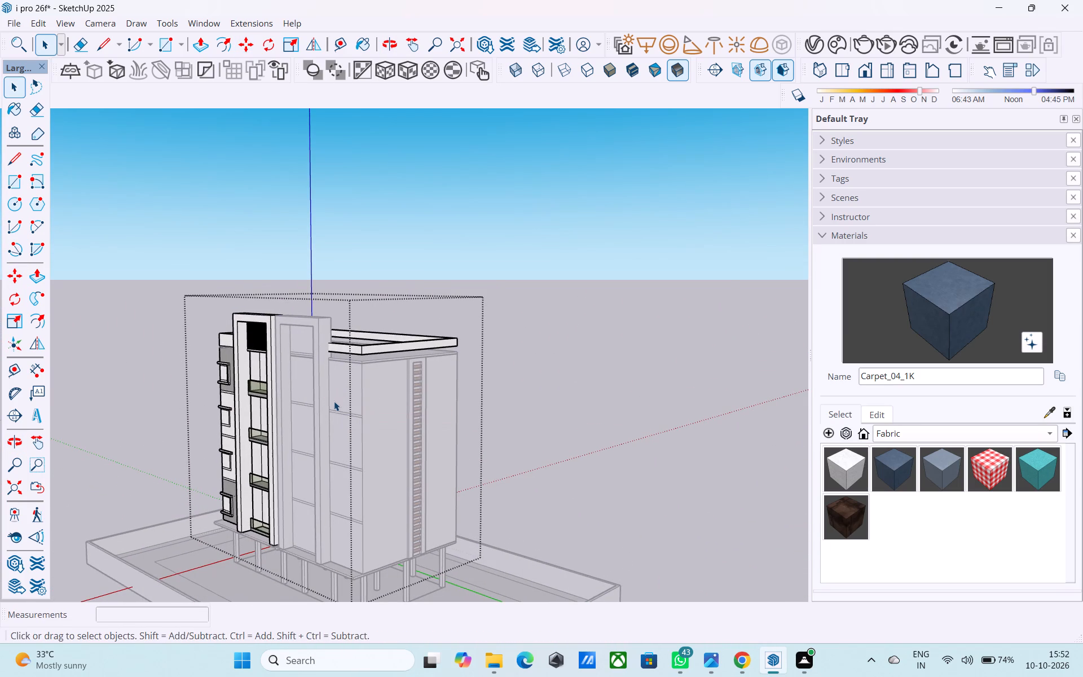
middle_drag(334, 401, 658, 392)
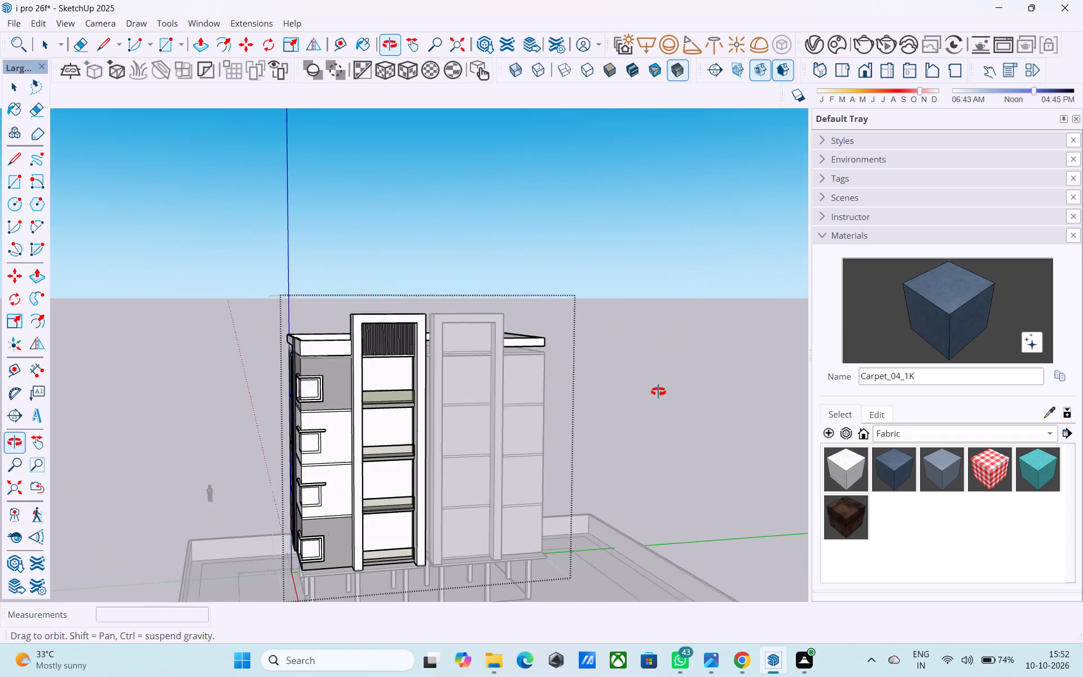
middle_drag(658, 392, 665, 392)
middle_drag(457, 402, 764, 402)
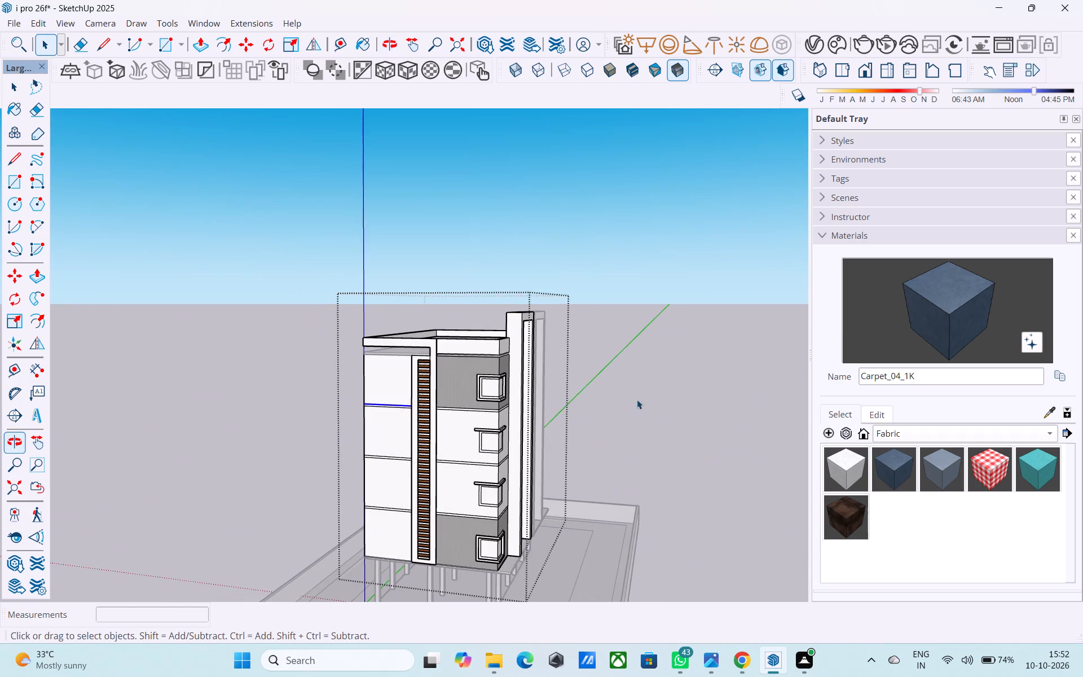
scroll(441, 383, up, 14)
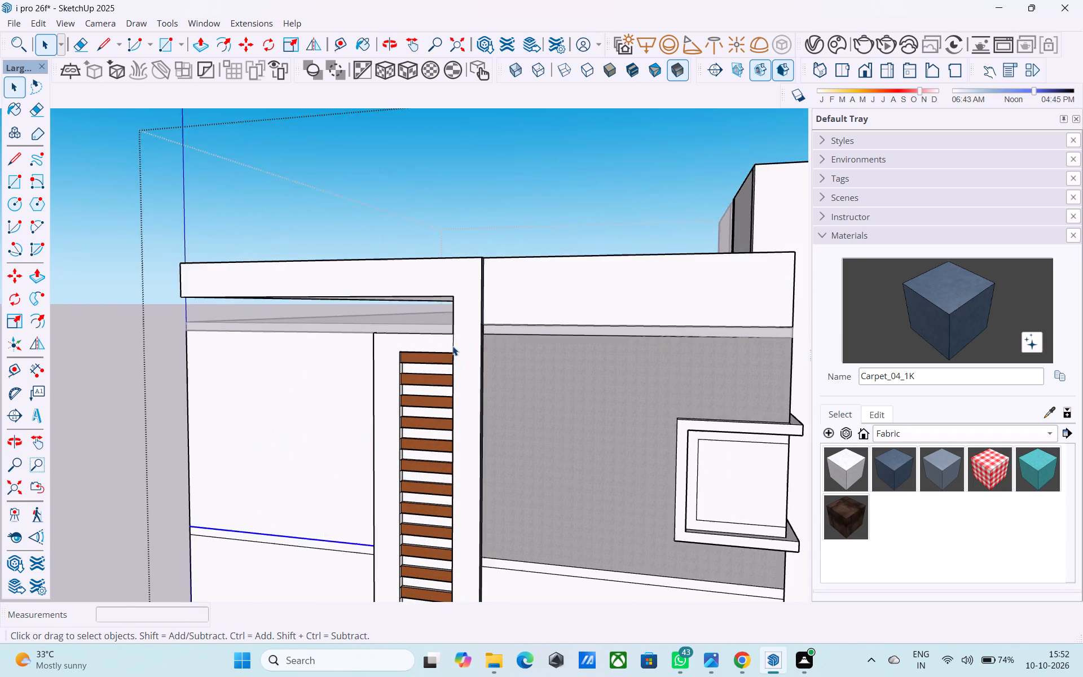
Delete the short vertical edge between the roof-edge beam and the top of the louvre strip.
scroll(452, 346, up, 1)
click(452, 345)
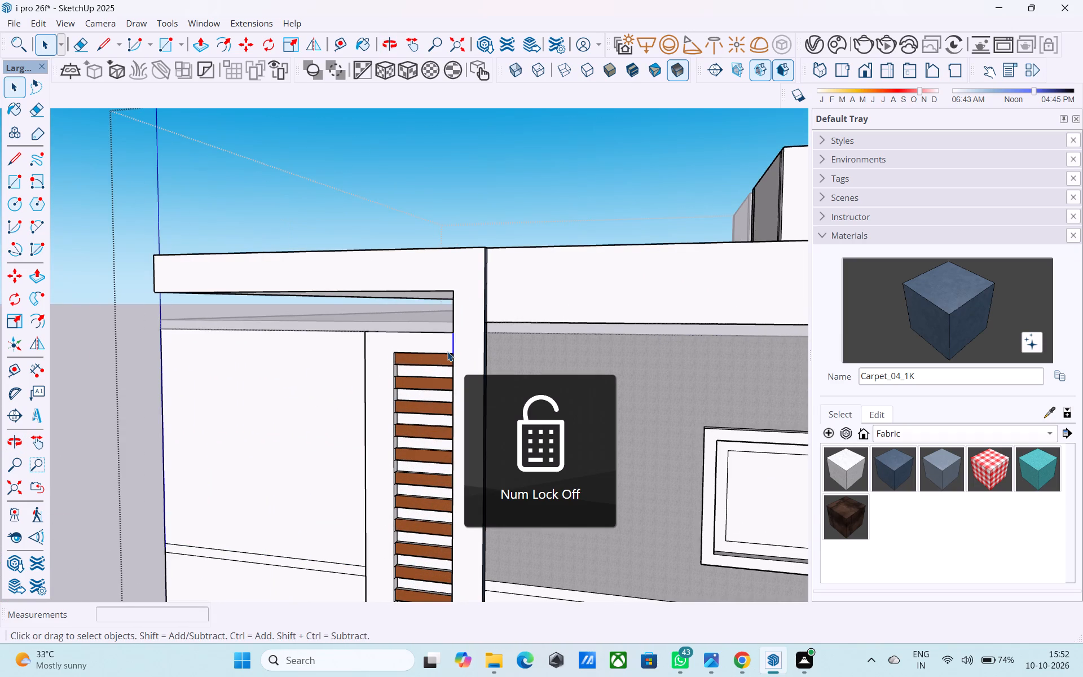
scroll(447, 351, up, 1)
key(Delete)
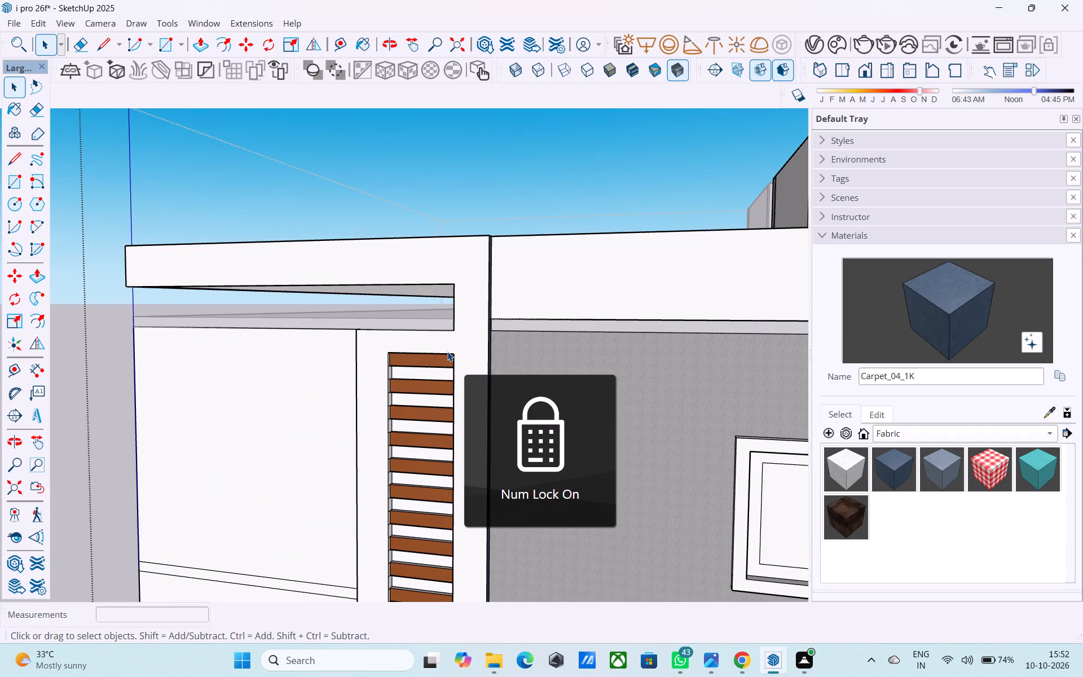
Examine the roof-edge beam and the framed facades with floor-band lines around the building.
middle_drag(447, 351, 481, 327)
scroll(478, 320, down, 5)
middle_drag(468, 346, 575, 362)
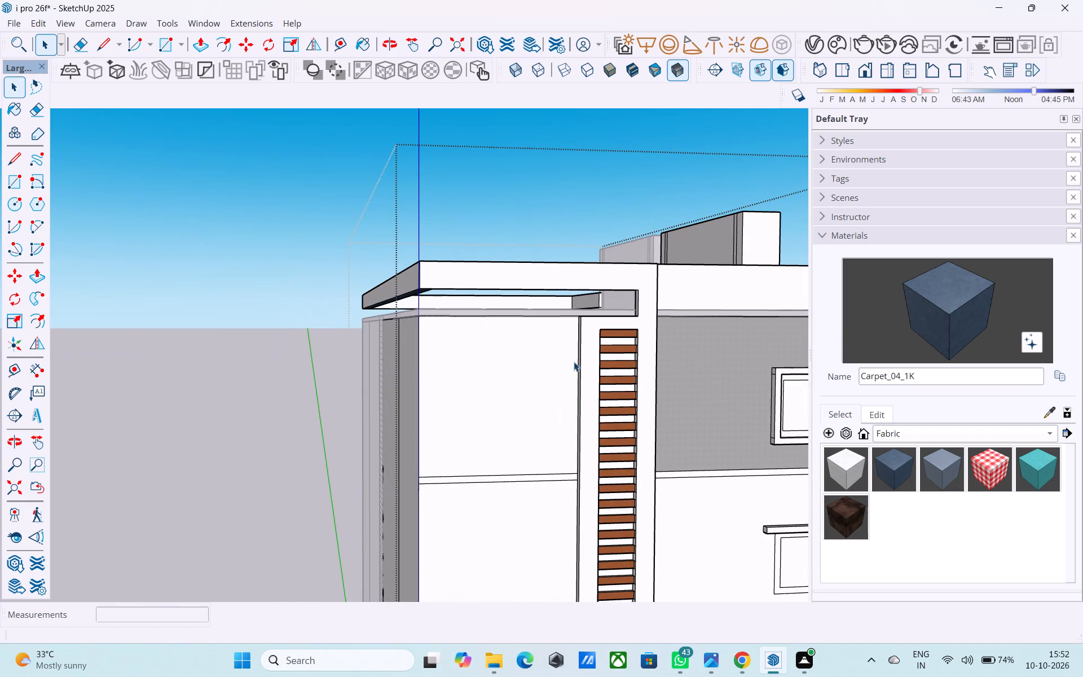
scroll(582, 362, up, 6)
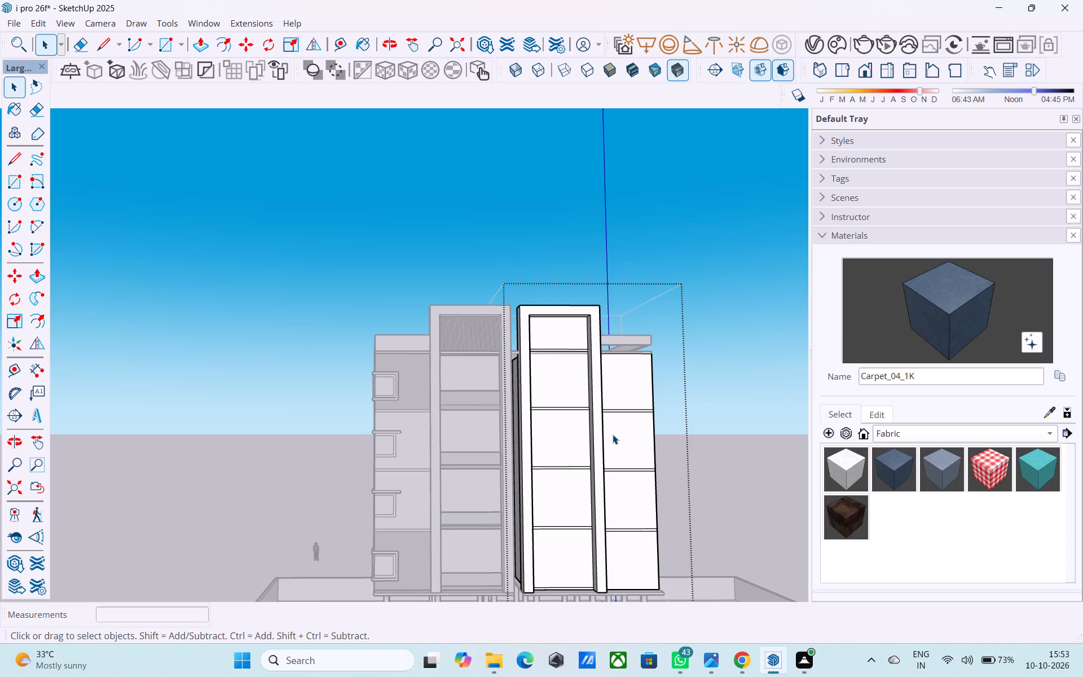
scroll(552, 371, down, 4)
middle_drag(629, 372, 631, 414)
click(678, 407)
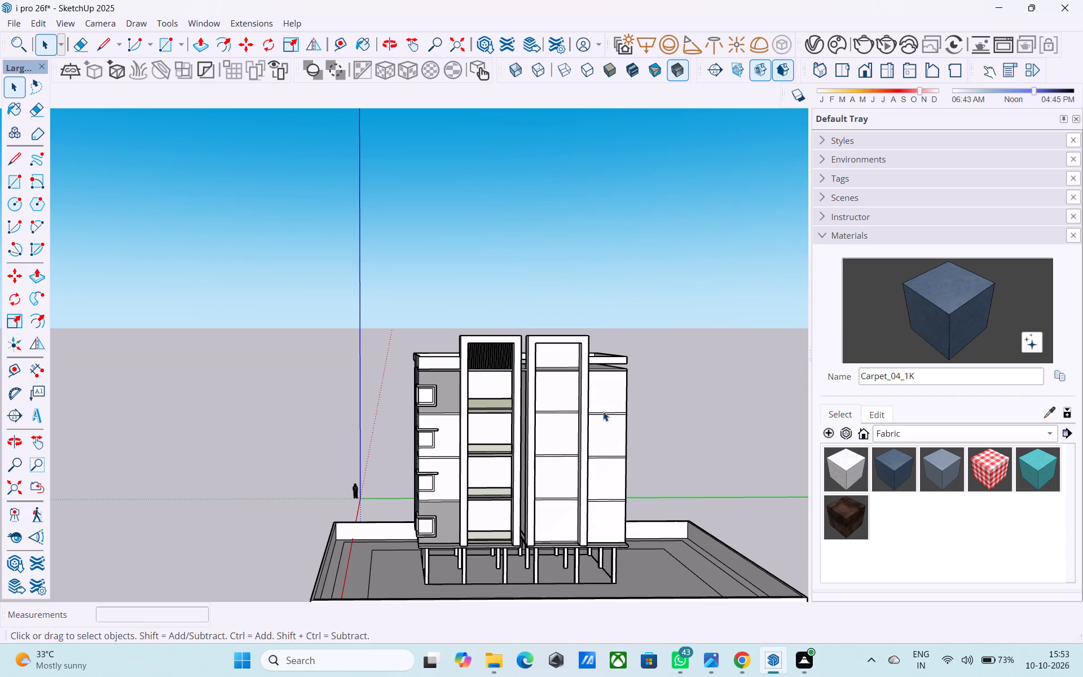
shift+middle_drag(563, 399, 512, 394)
scroll(614, 457, up, 3)
Inside the plain-framed building group, push the lowest wall panel between the tall frame columns inward, leaving the floor band in front.
double_click(614, 456)
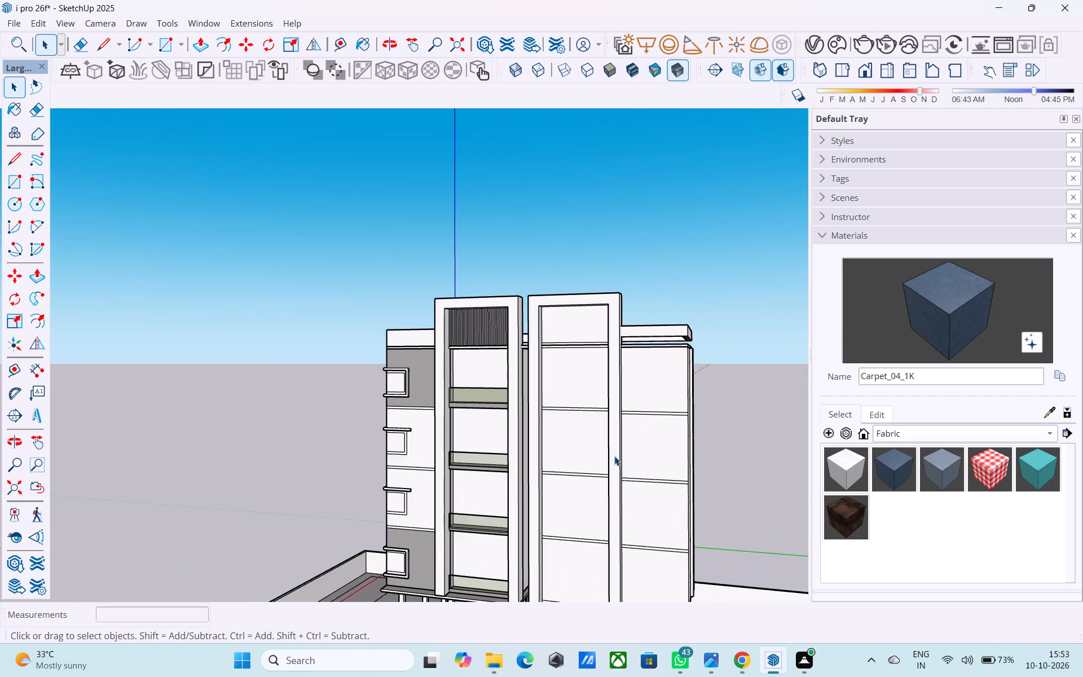
middle_drag(676, 468, 661, 410)
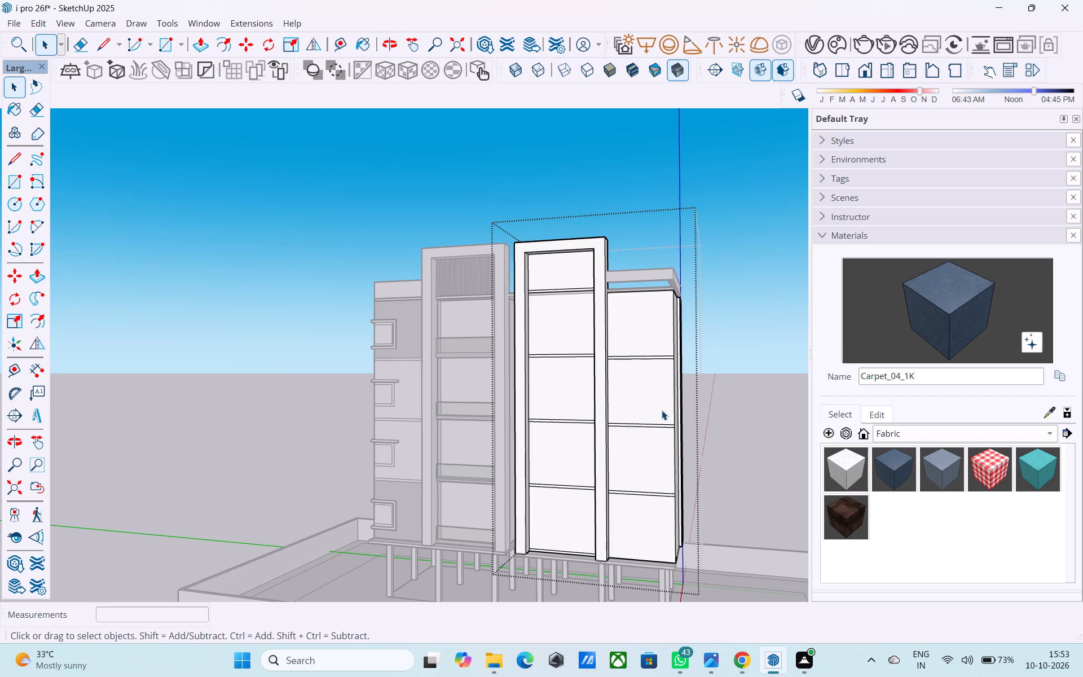
middle_drag(618, 449, 653, 465)
scroll(646, 462, up, 1)
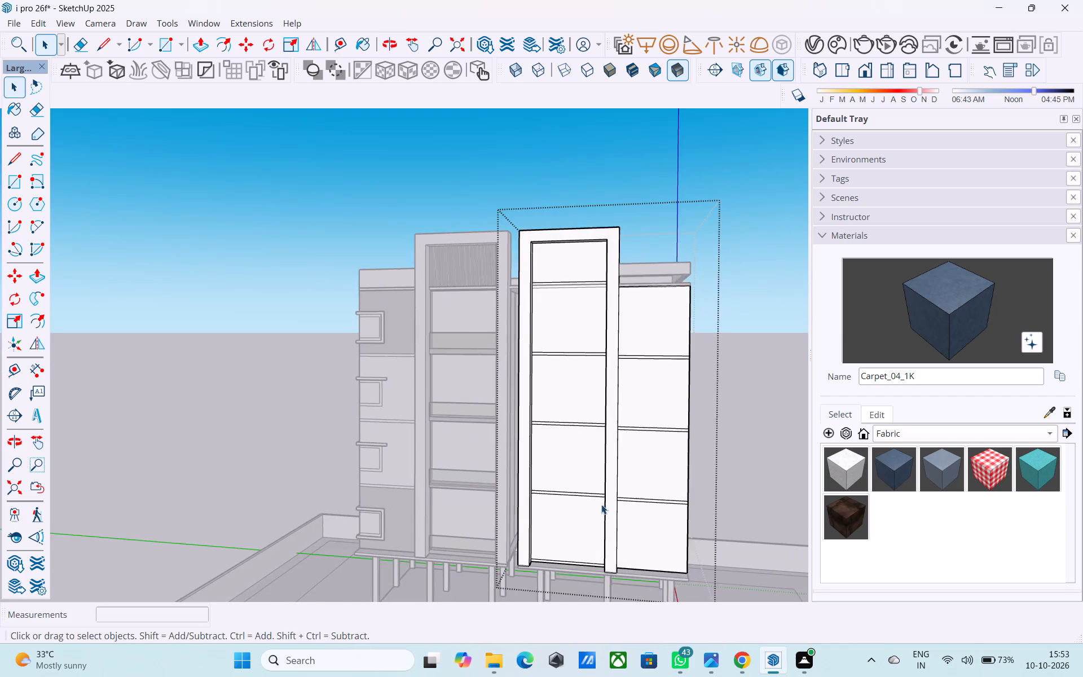
scroll(604, 503, up, 3)
middle_drag(594, 520, 616, 398)
shift+middle_drag(539, 484, 552, 484)
scroll(552, 482, up, 7)
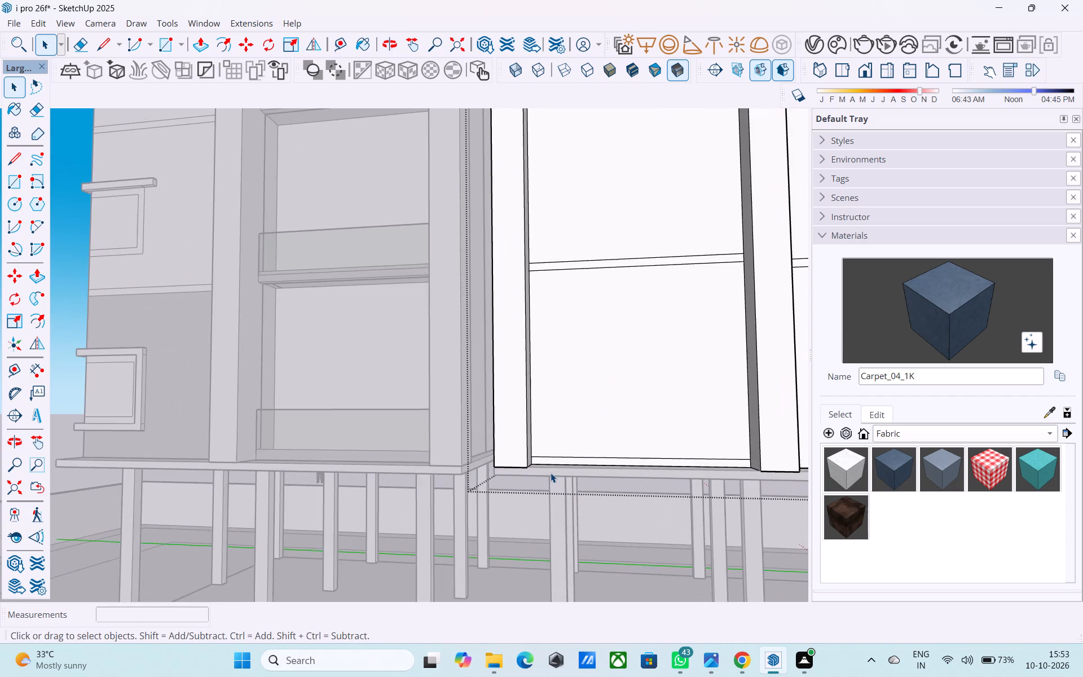
scroll(551, 473, up, 3)
shift+middle_drag(540, 469, 574, 558)
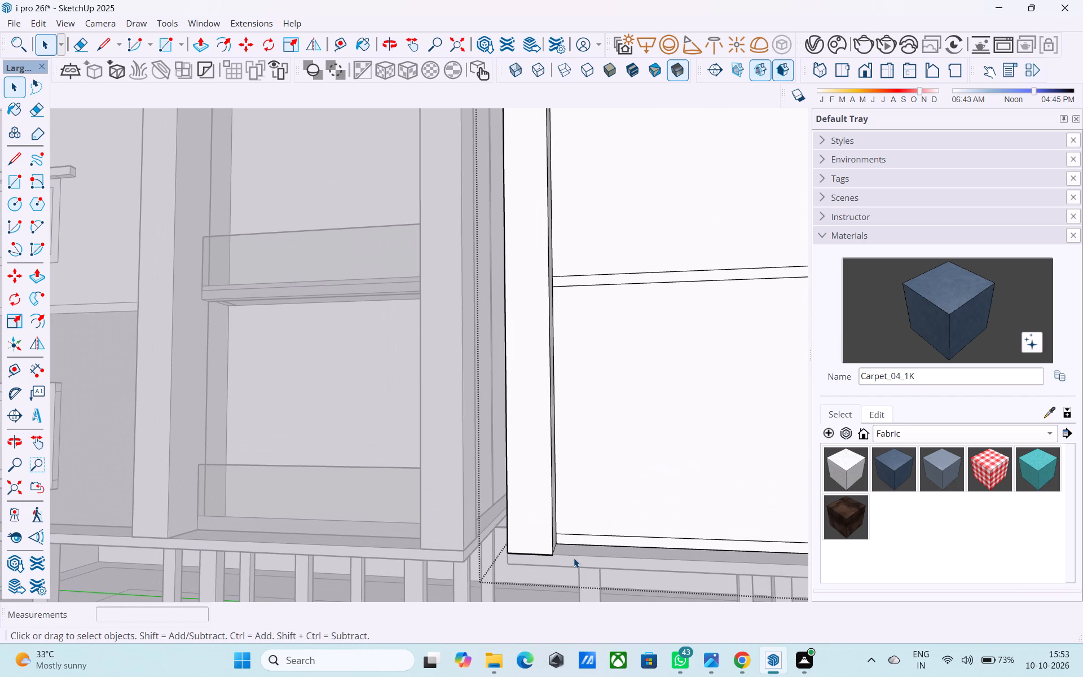
scroll(574, 558, up, 3)
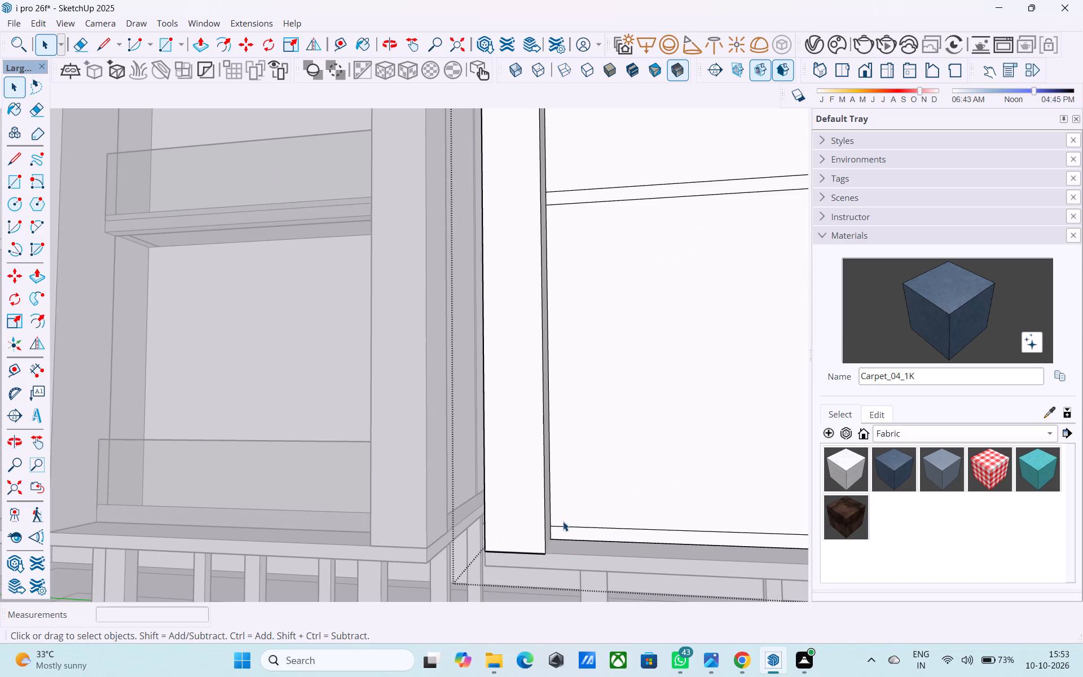
click(564, 526)
click(600, 481)
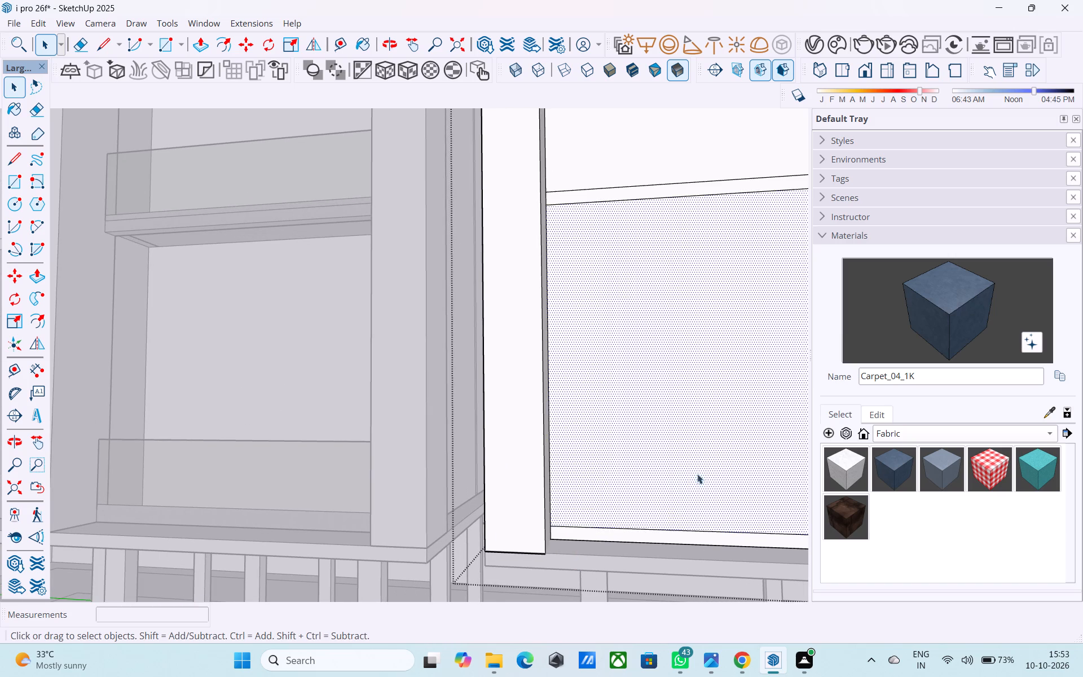
scroll(685, 478, down, 4)
shift+middle_drag(666, 495, 514, 540)
key(p)
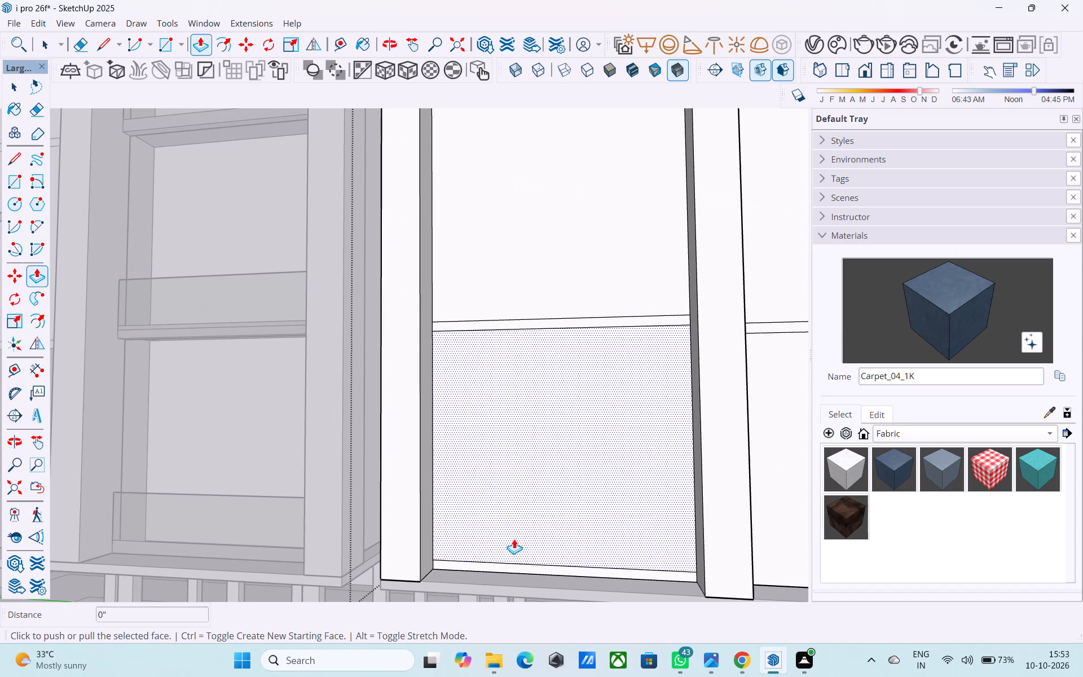
click(521, 534)
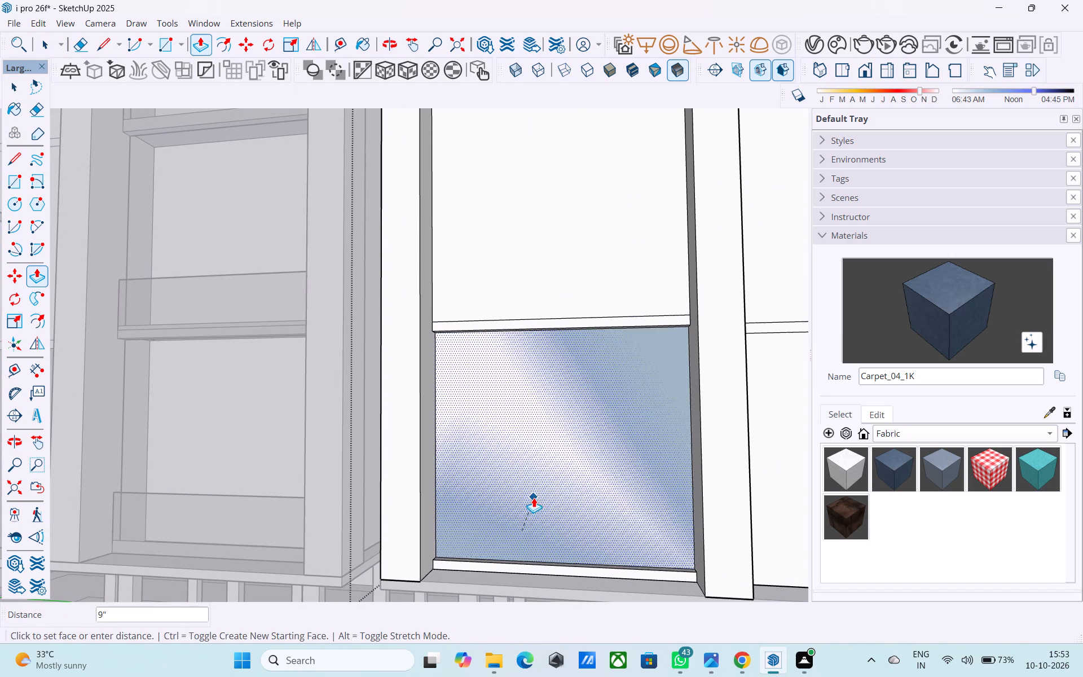
click(534, 498)
Repeat the same inward Push/Pull on the three wall panels above, between the tall frame columns.
scroll(532, 509, down, 5)
middle_drag(535, 508, 508, 611)
double_click(509, 482)
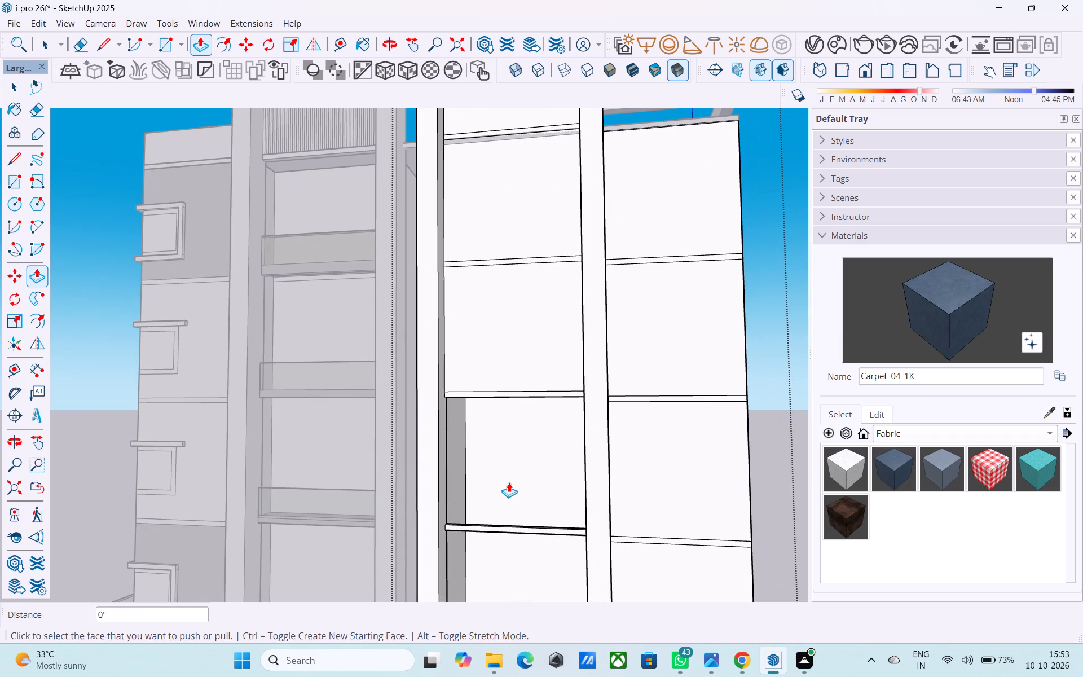
middle_drag(509, 482, 505, 619)
double_click(501, 488)
double_click(524, 373)
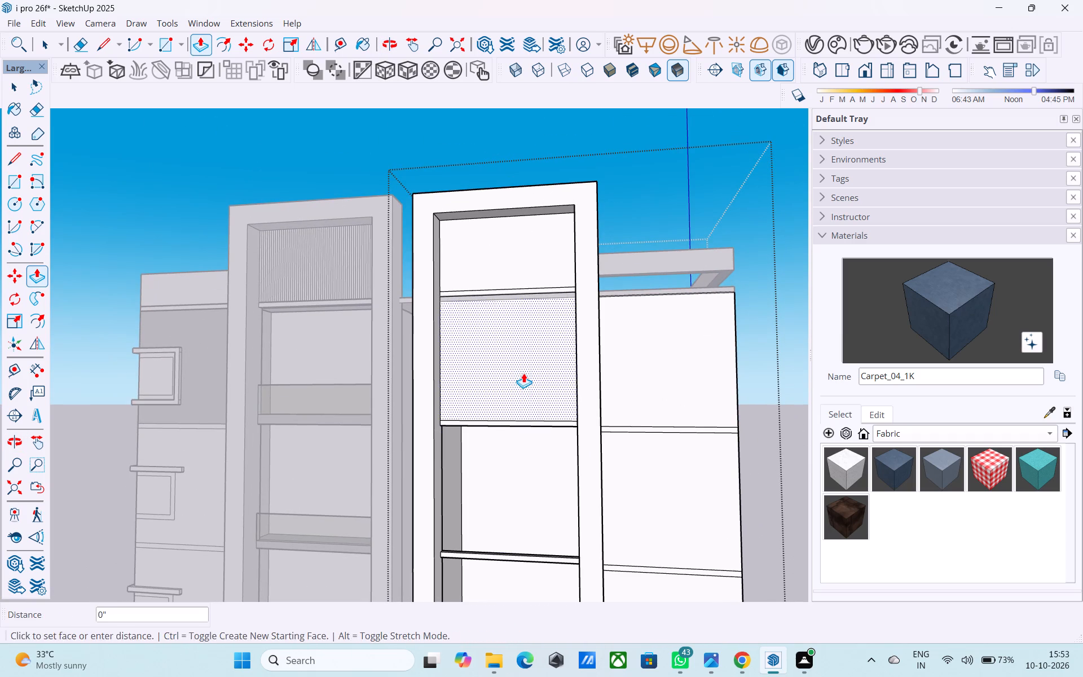
Examine the recessed bays and their lowest slab edge, comparing them with the neighbouring block's balcony parapets.
middle_drag(522, 373, 513, 469)
scroll(513, 467, down, 4)
middle_drag(513, 467, 534, 368)
middle_drag(511, 478, 513, 423)
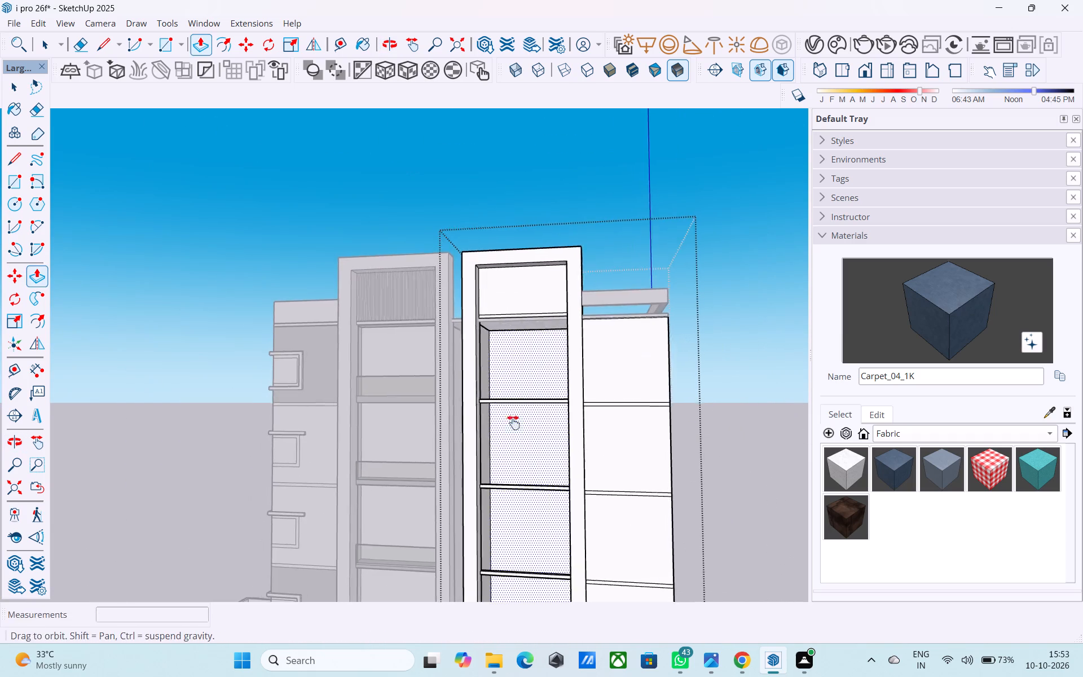
middle_drag(513, 423, 514, 334)
middle_drag(505, 424, 488, 414)
shift+middle_drag(509, 456, 502, 401)
scroll(487, 422, up, 6)
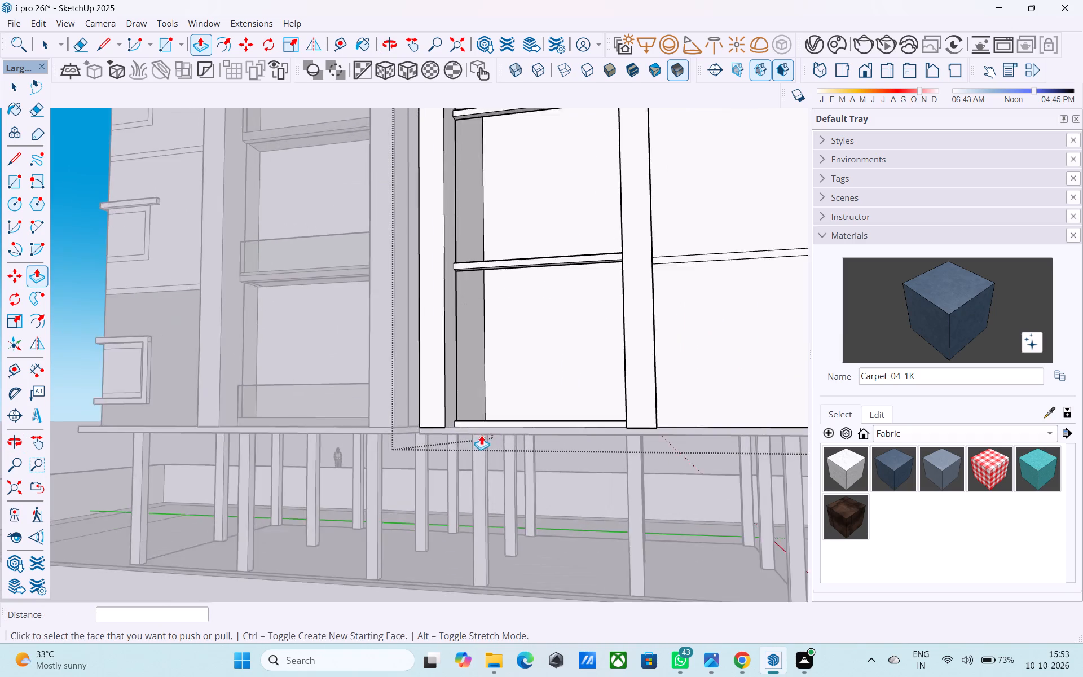
scroll(481, 435, up, 2)
key(space)
middle_drag(477, 436, 464, 512)
scroll(460, 490, up, 4)
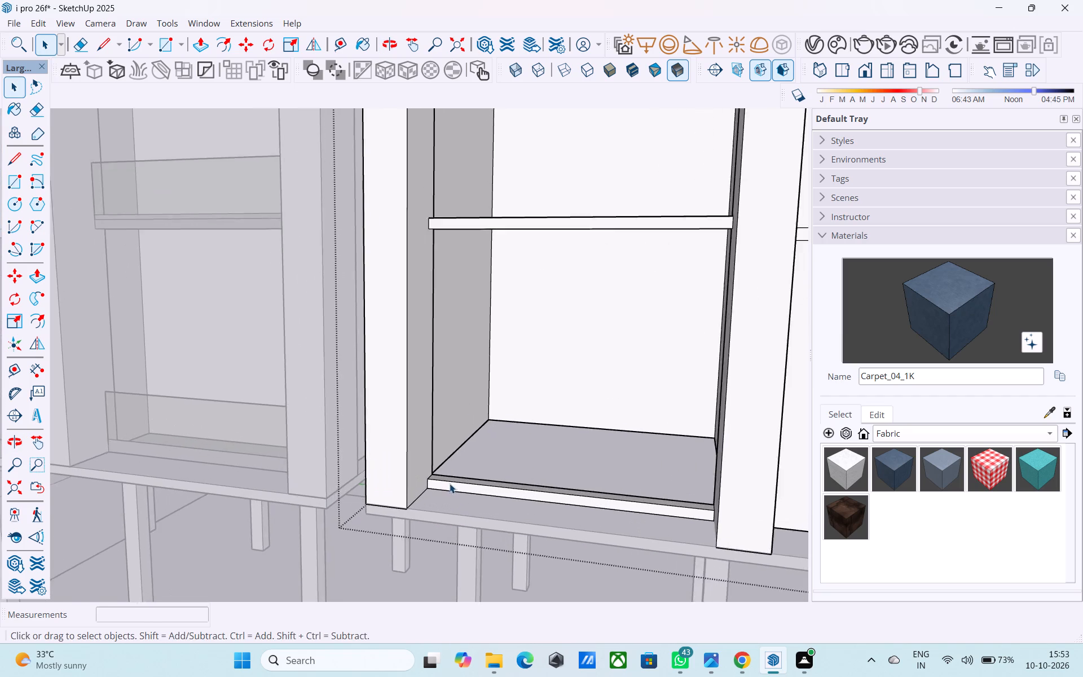
scroll(450, 483, up, 2)
shift+middle_drag(442, 483, 522, 473)
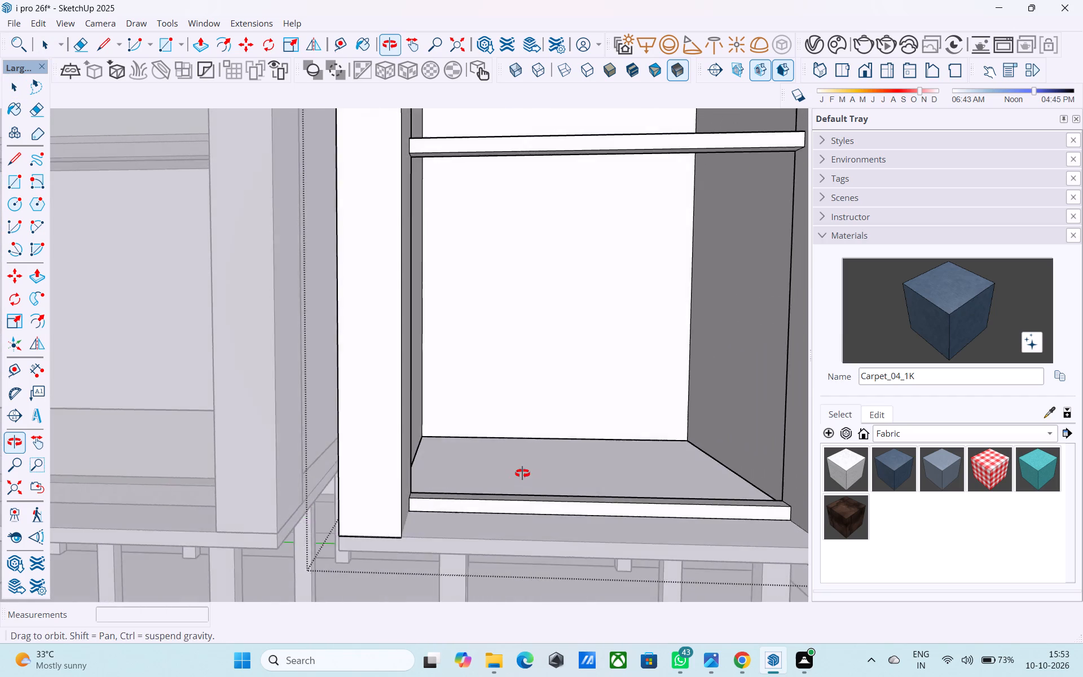
shift+middle_drag(522, 473, 523, 473)
scroll(527, 471, down, 4)
shift+middle_drag(522, 480, 581, 403)
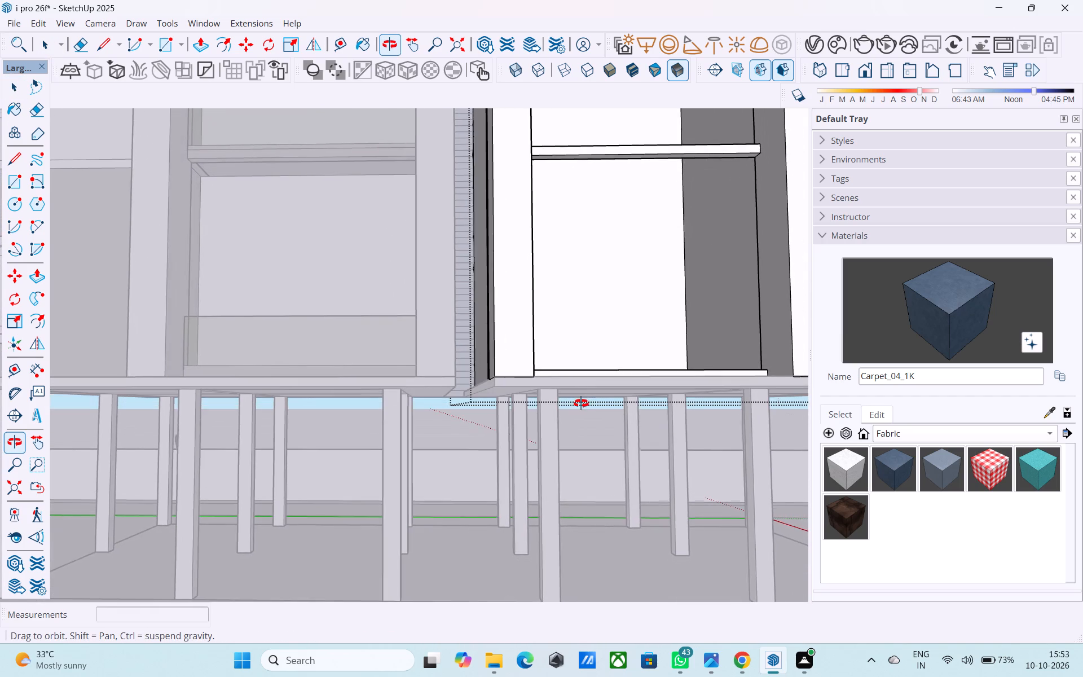
shift+middle_drag(581, 403, 563, 412)
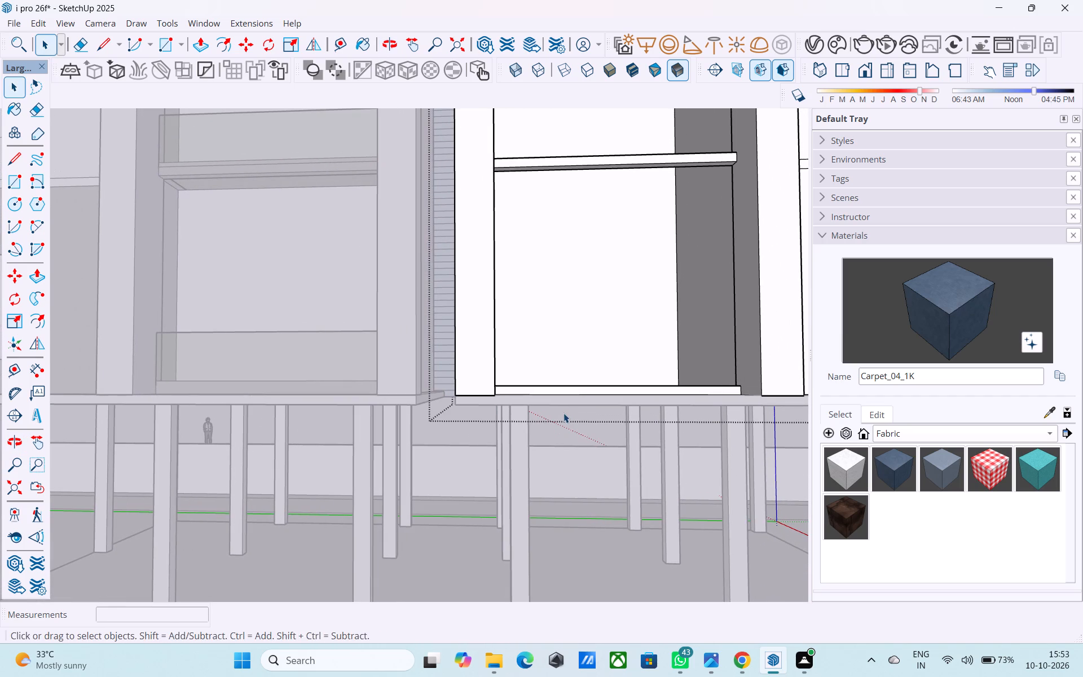
shift+middle_drag(562, 416, 556, 450)
scroll(556, 450, down, 9)
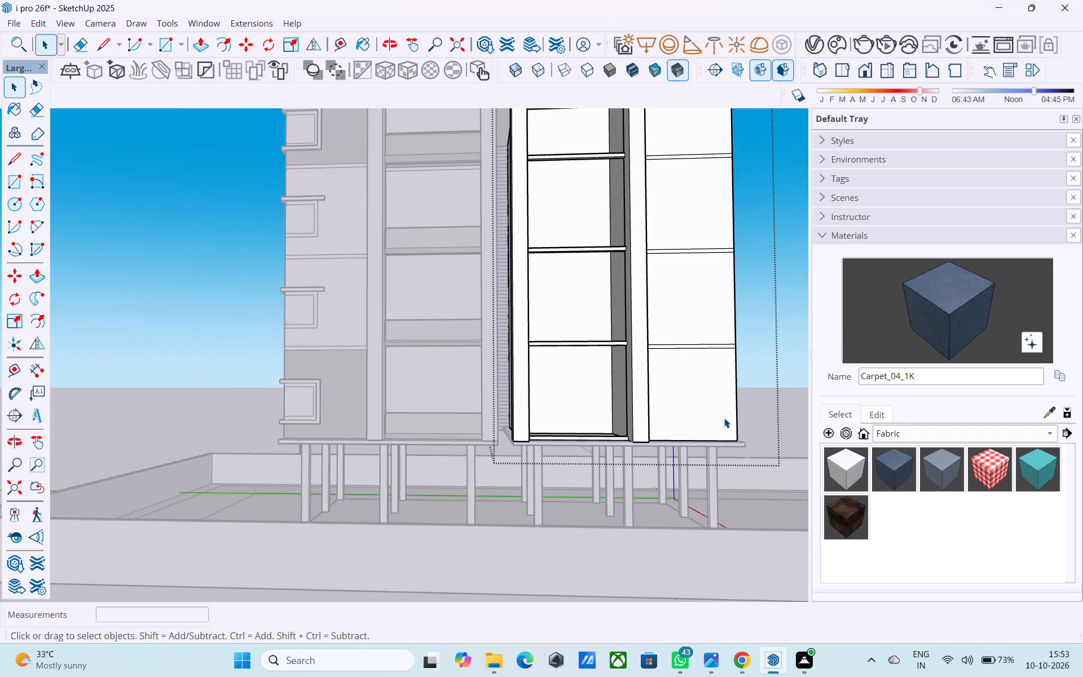
click(644, 506)
scroll(490, 447, up, 7)
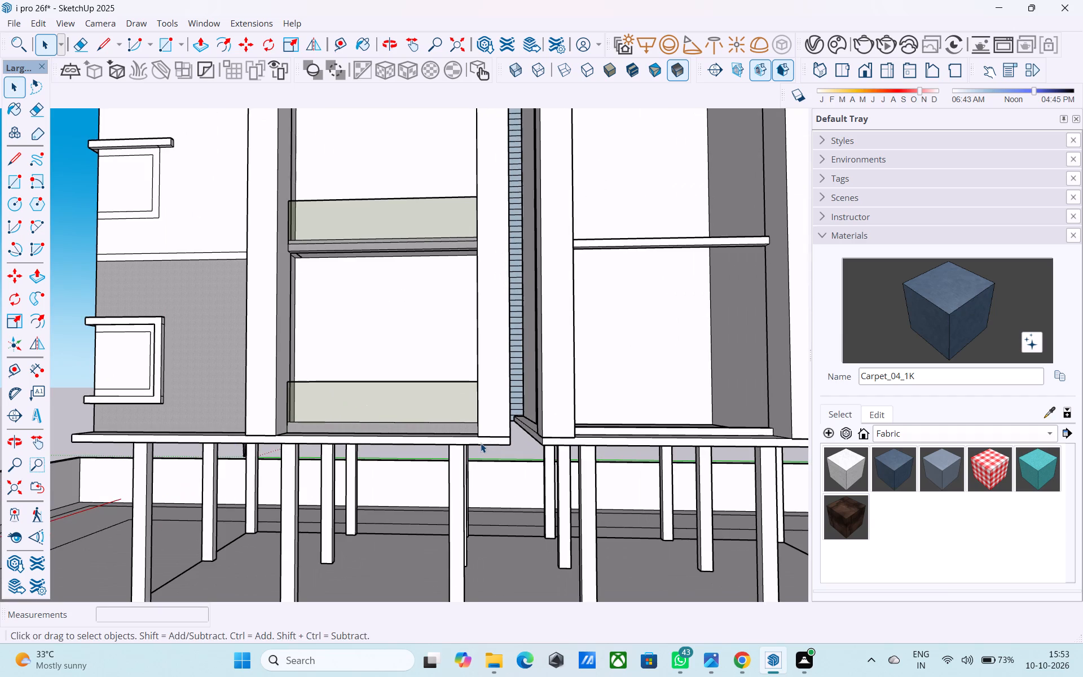
scroll(481, 445, down, 8)
shift+middle_drag(481, 445, 447, 482)
Inside the building group, draw a 3' vertical line up from the front top corner of the recessed bay's lowest slab.
double_click(538, 432)
middle_click(523, 442)
scroll(509, 454, up, 5)
middle_drag(494, 475, 548, 476)
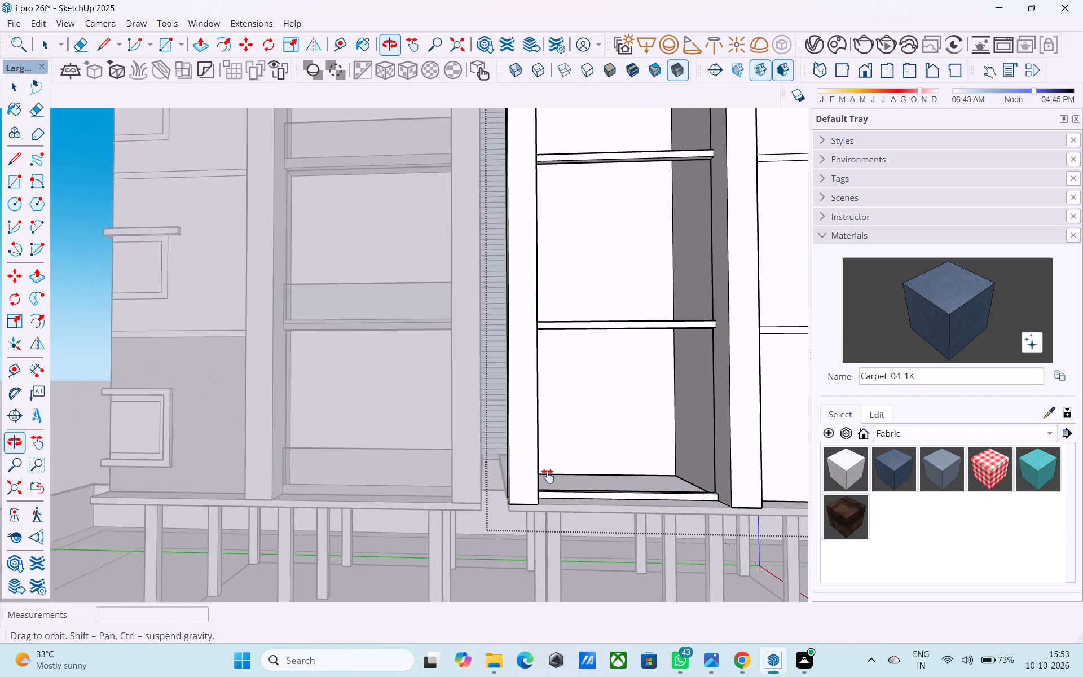
middle_drag(548, 476, 419, 507)
scroll(359, 544, up, 8)
key(l)
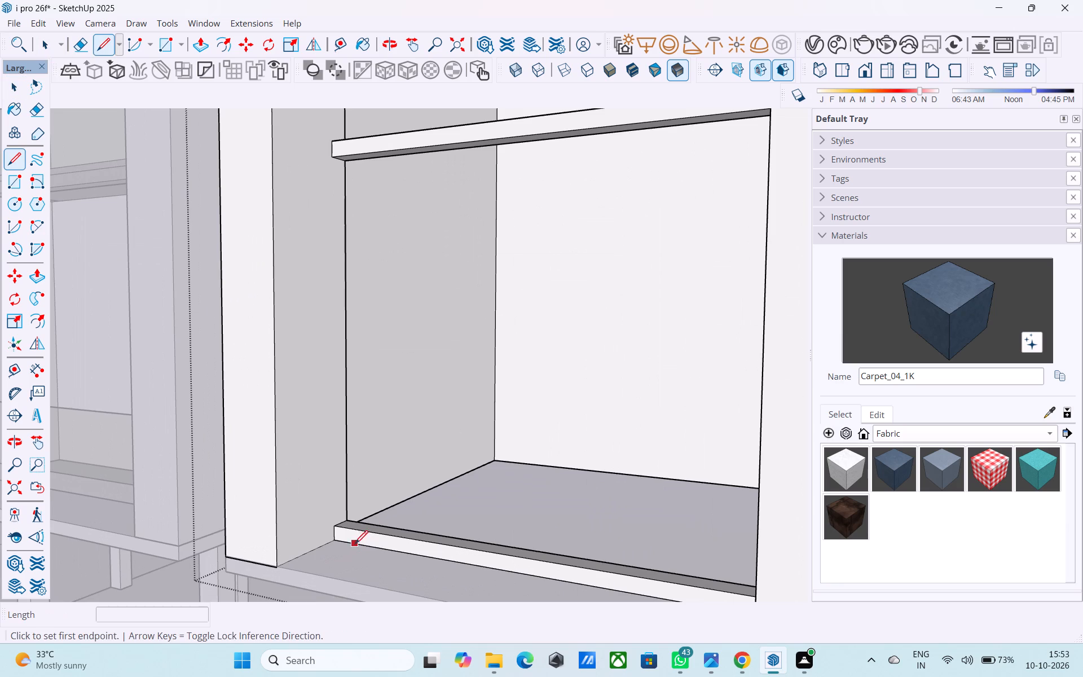
scroll(341, 532, down, 1)
middle_drag(354, 529, 458, 516)
scroll(590, 466, down, 6)
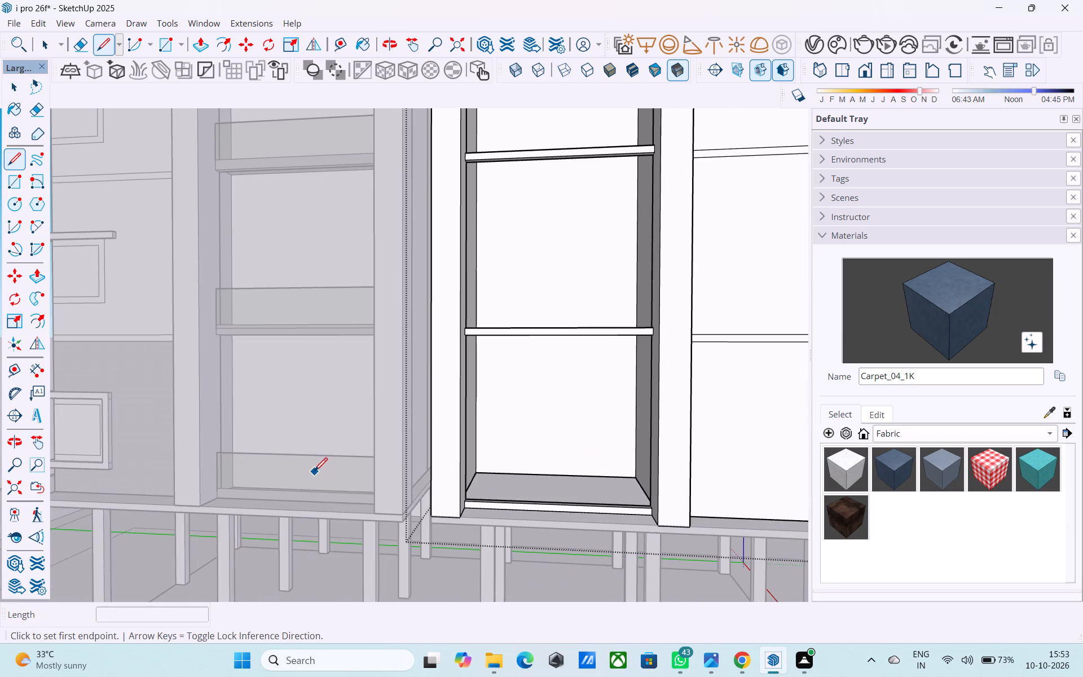
middle_drag(476, 473, 411, 495)
scroll(391, 511, up, 8)
click(359, 544)
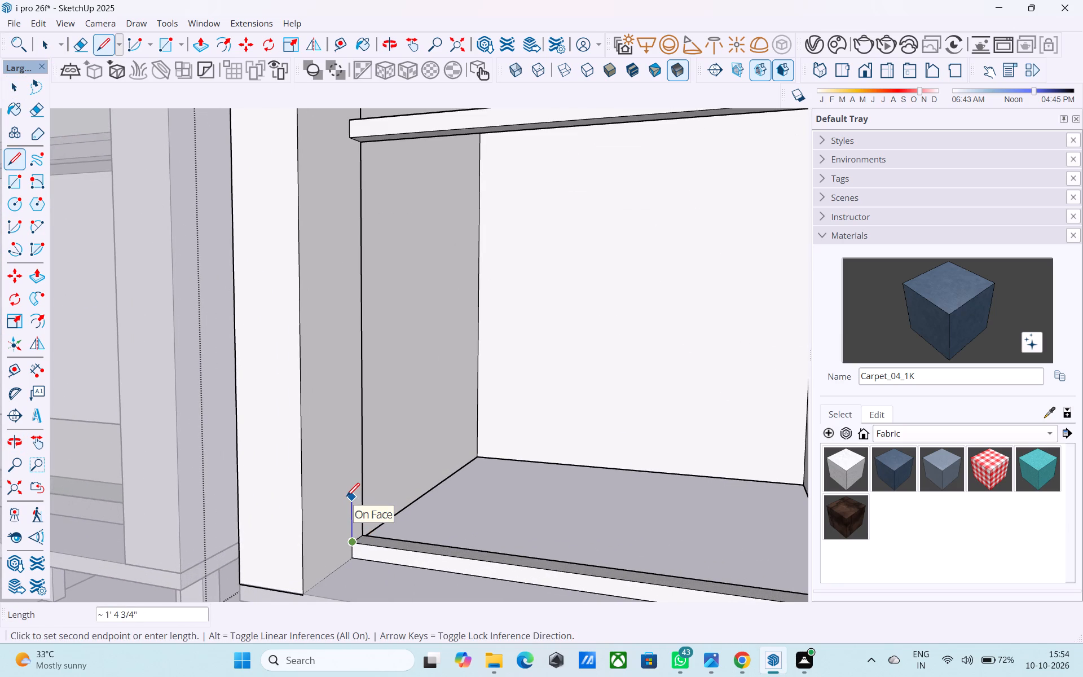
text(3')
key(Return)
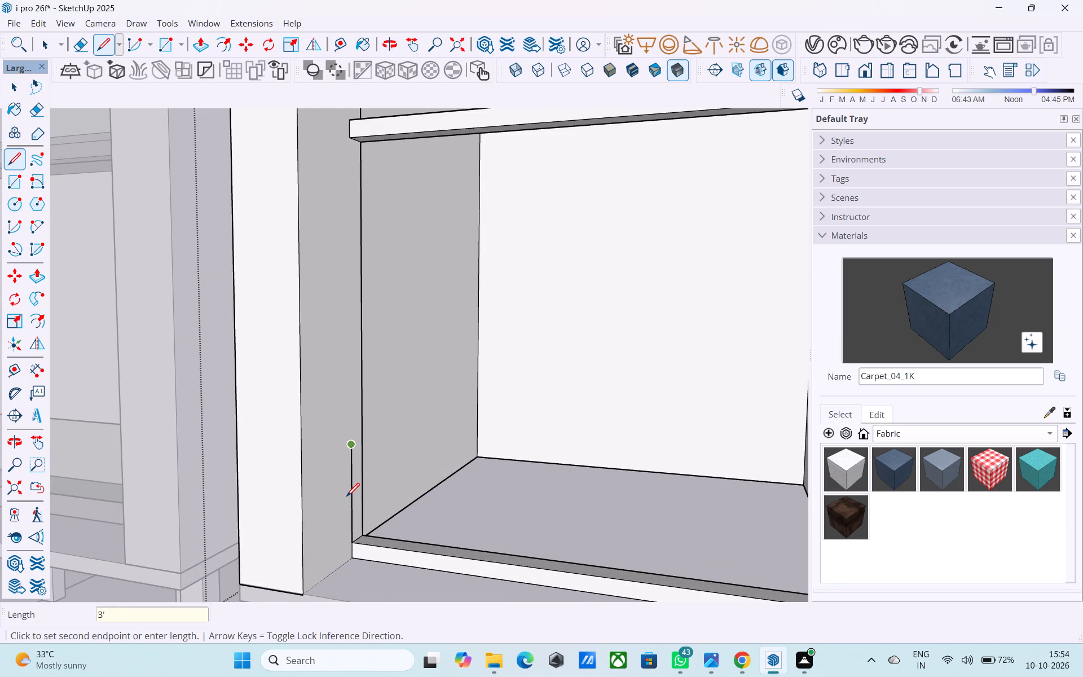
Draw a 13' by 3' vertical parapet rectangle from the line's top end to the slab edge's opposite top corner.
key(r)
click(351, 446)
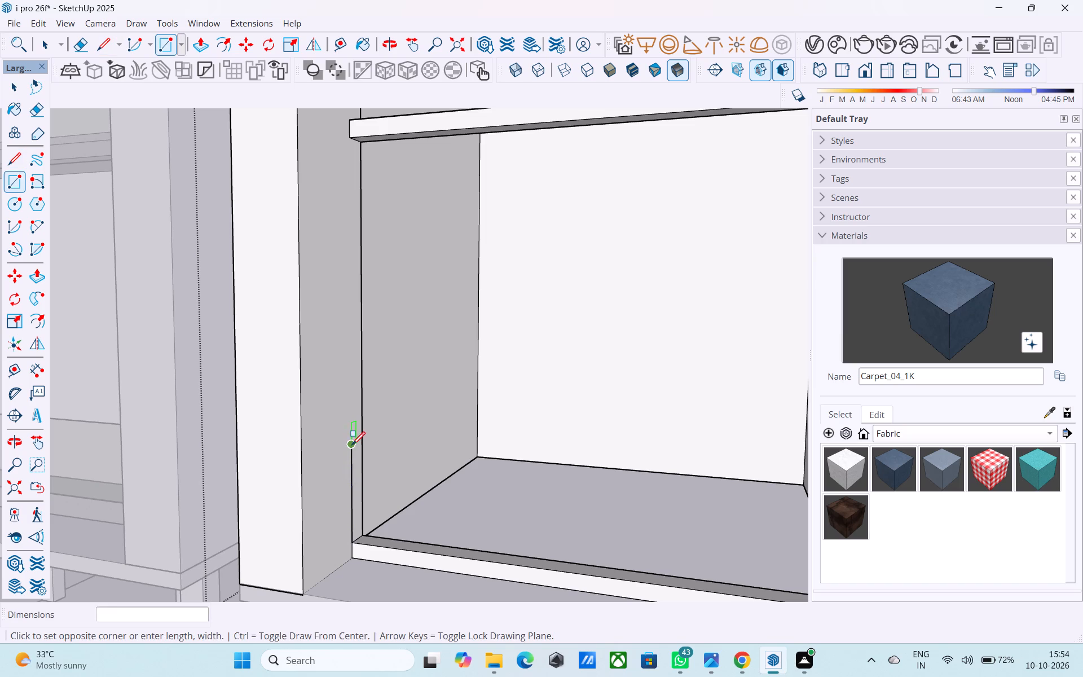
shift+middle_drag(502, 450, 519, 433)
scroll(620, 440, down, 4)
shift+middle_drag(670, 447, 619, 443)
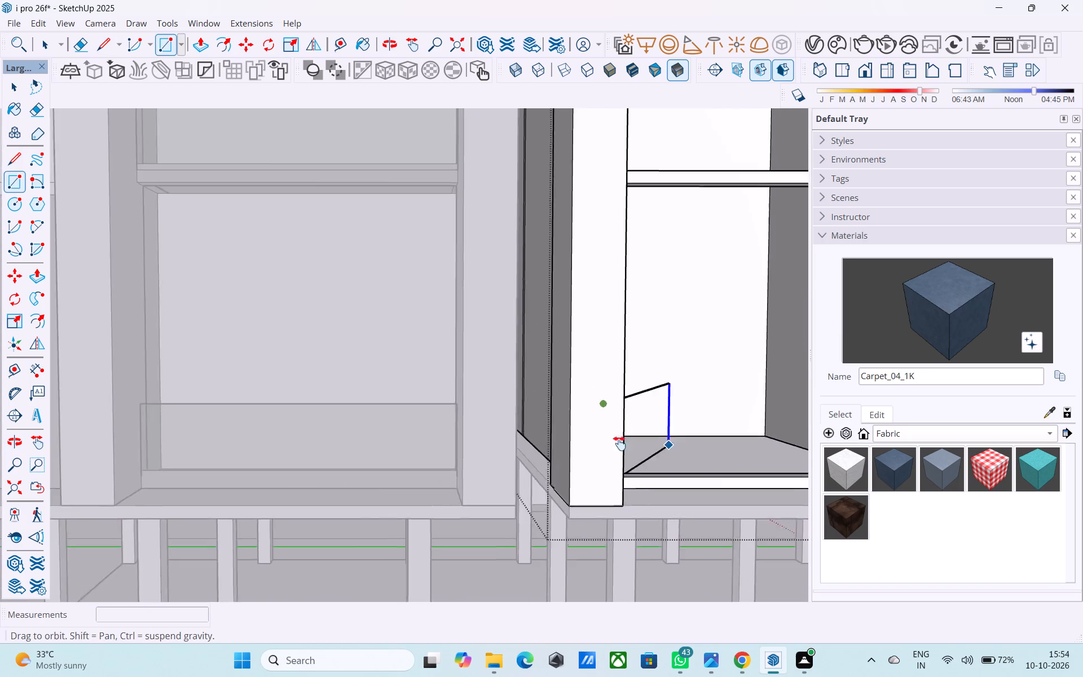
shift+middle_drag(619, 443, 439, 475)
scroll(650, 487, up, 3)
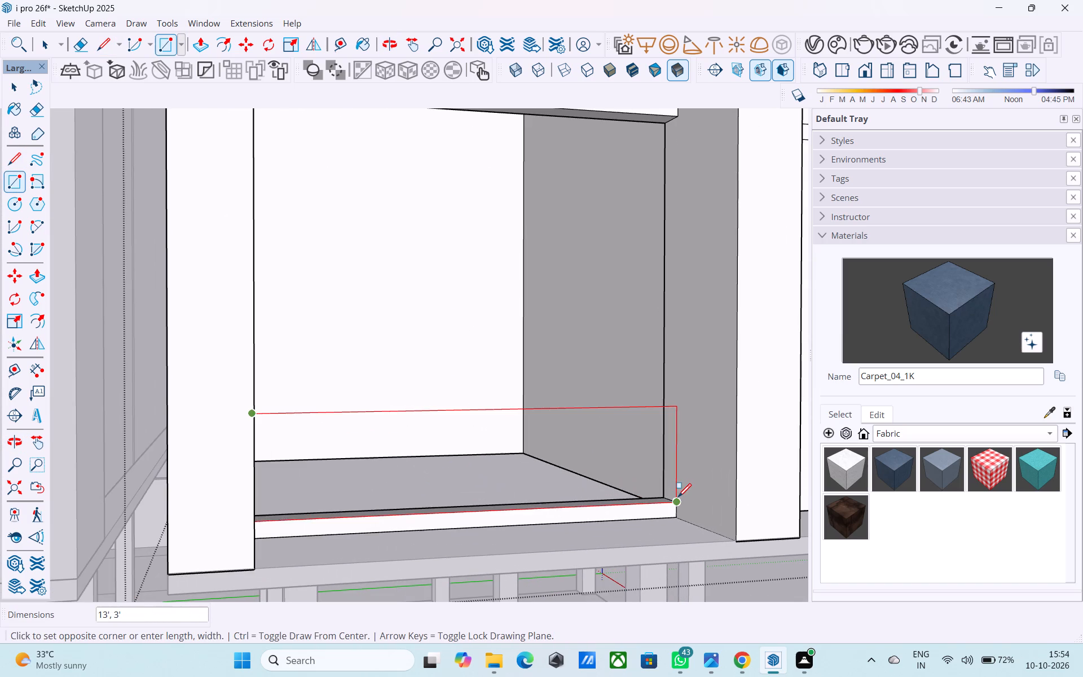
click(678, 498)
Draw a 3' vertical line up from the front top corner of the recessed bay's second slab.
scroll(674, 496, down, 6)
middle_drag(635, 417, 475, 494)
scroll(430, 418, down, 4)
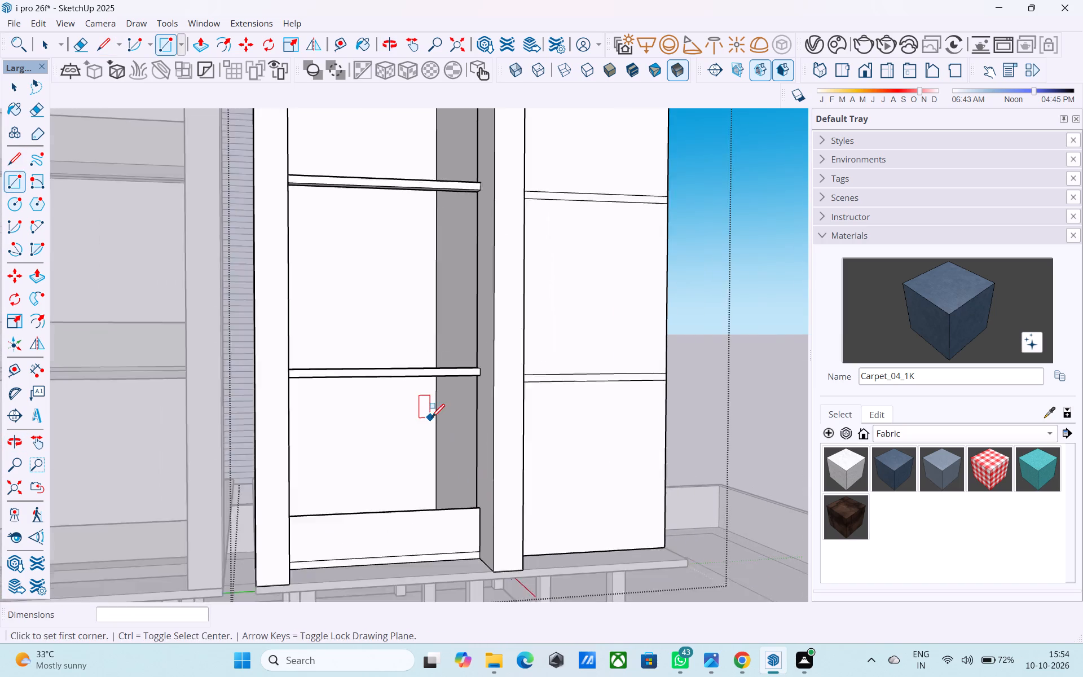
middle_drag(432, 419, 437, 499)
scroll(322, 495, up, 3)
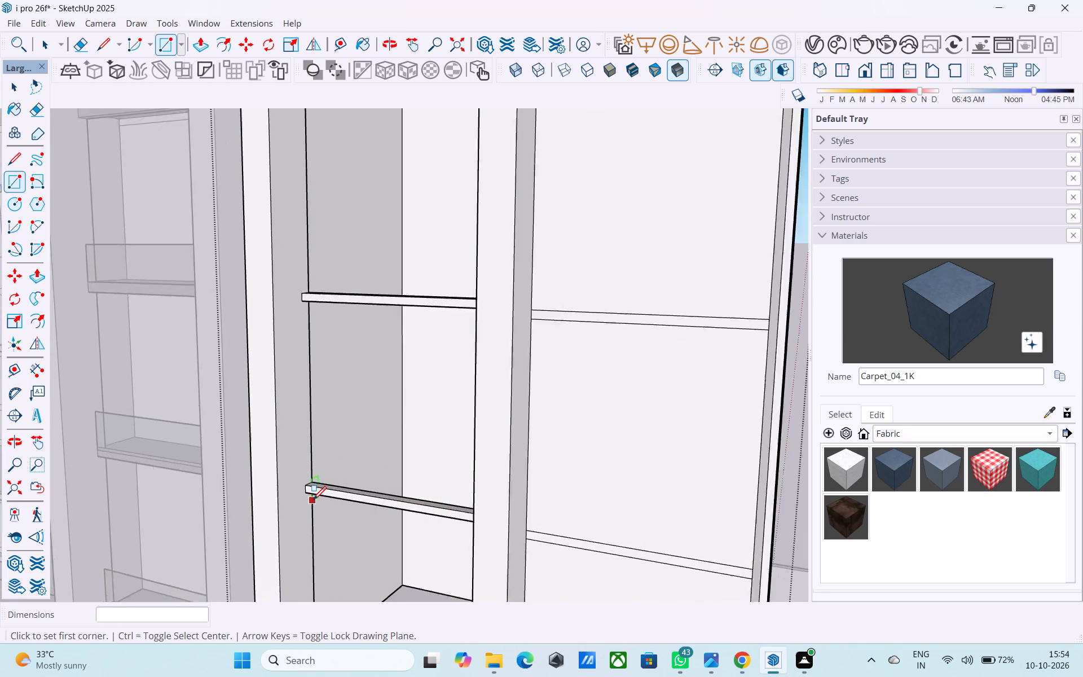
scroll(313, 501, up, 5)
key(space)
key(l)
click(301, 473)
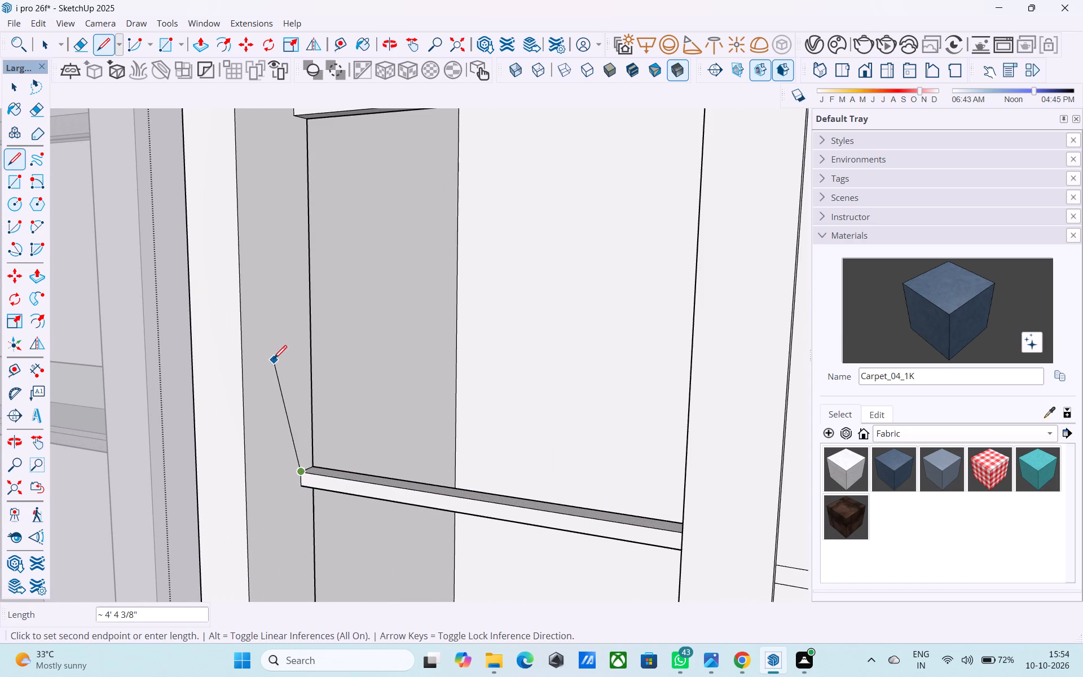
click(298, 386)
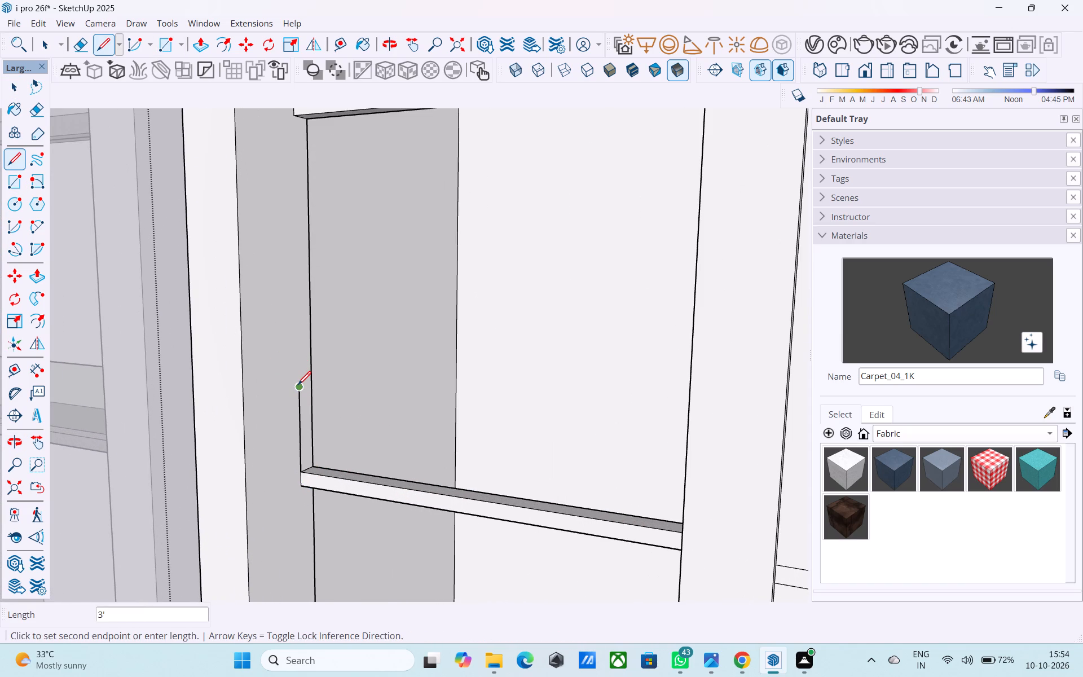
Draw a 3' high vertical parapet rectangle from that line's top end to the second slab edge's opposite top corner.
key(r)
click(298, 386)
scroll(459, 465, down, 2)
shift+middle_drag(473, 500, 420, 499)
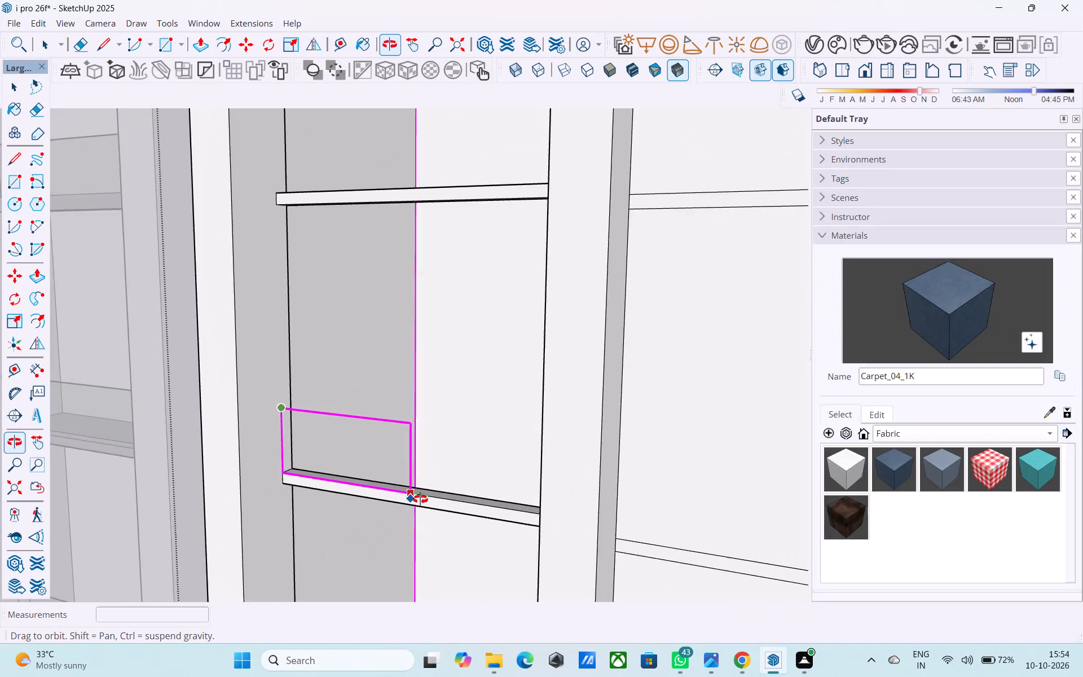
shift+middle_drag(420, 499, 548, 514)
shift+middle_drag(687, 508, 375, 504)
scroll(536, 496, up, 4)
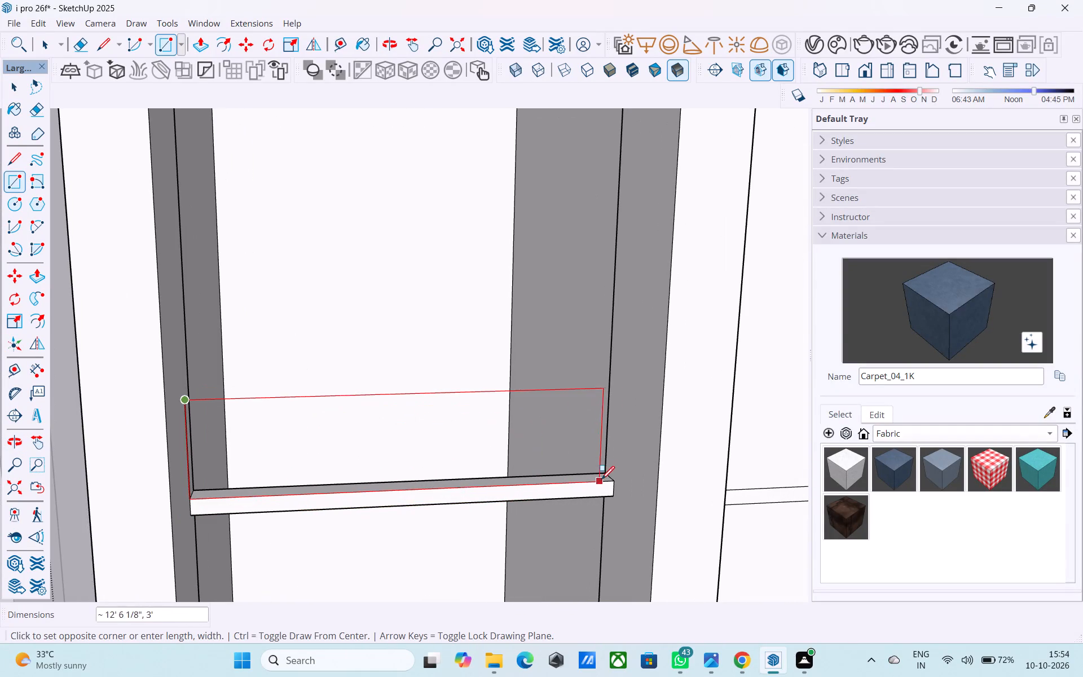
click(617, 477)
Examine the thin slab strips on the bay's upper floors and where they meet the recessed side walls.
scroll(545, 436, down, 6)
shift+middle_drag(530, 428, 558, 613)
middle_drag(483, 473, 426, 480)
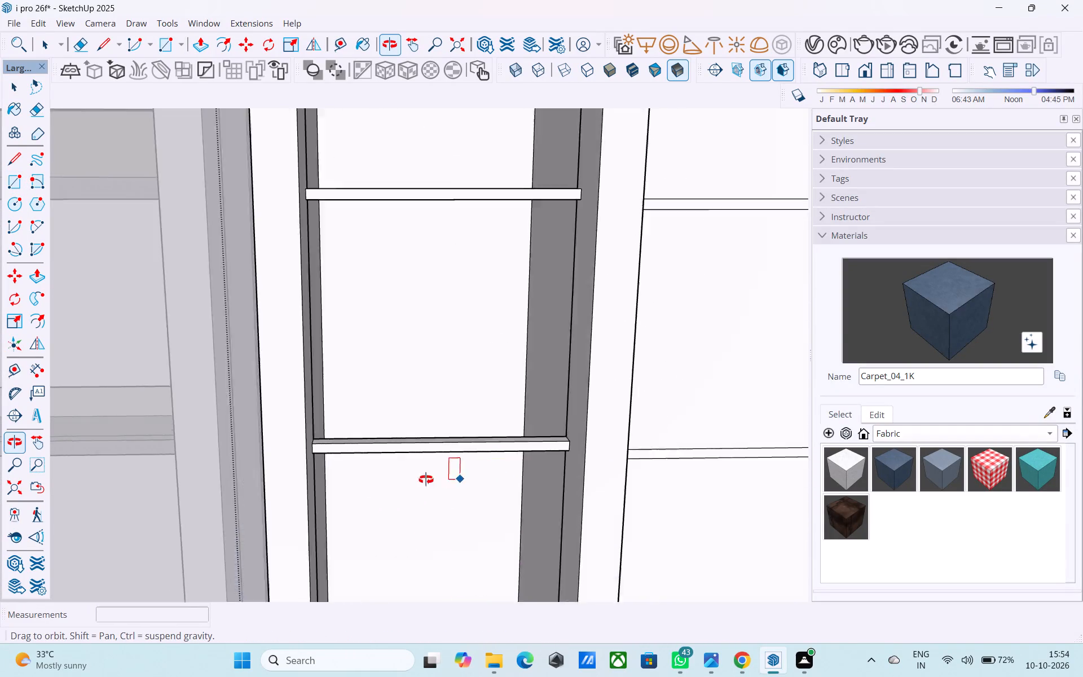
middle_drag(426, 480, 456, 564)
shift+scroll(420, 549, down, 1)
middle_drag(283, 410, 274, 531)
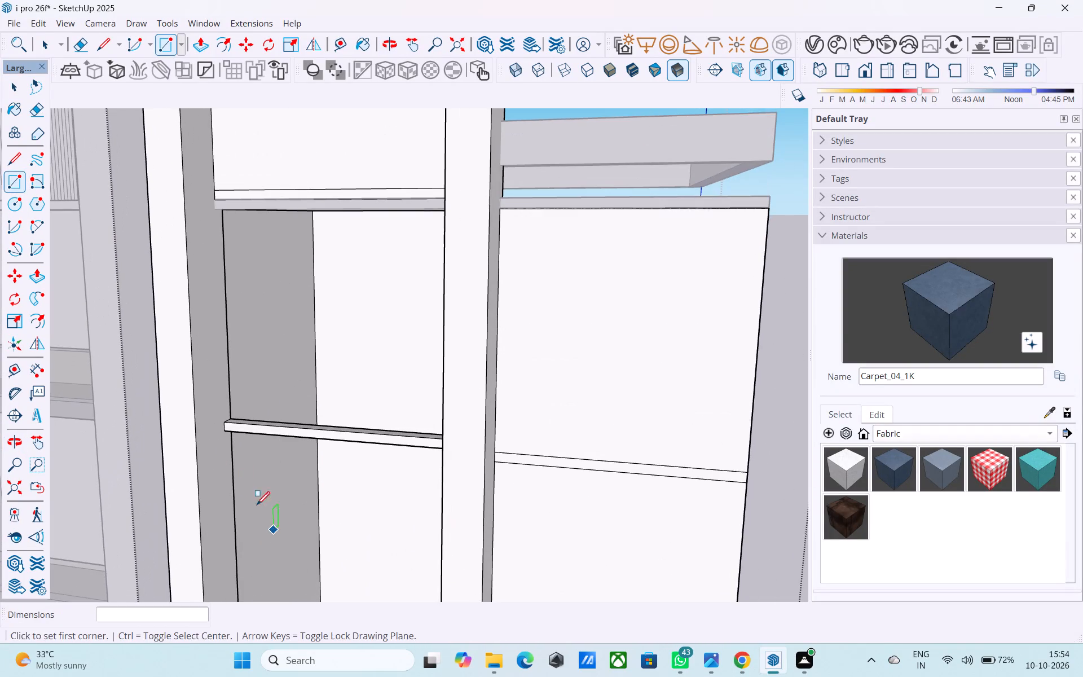
shift+middle_drag(206, 429, 219, 460)
scroll(233, 455, up, 4)
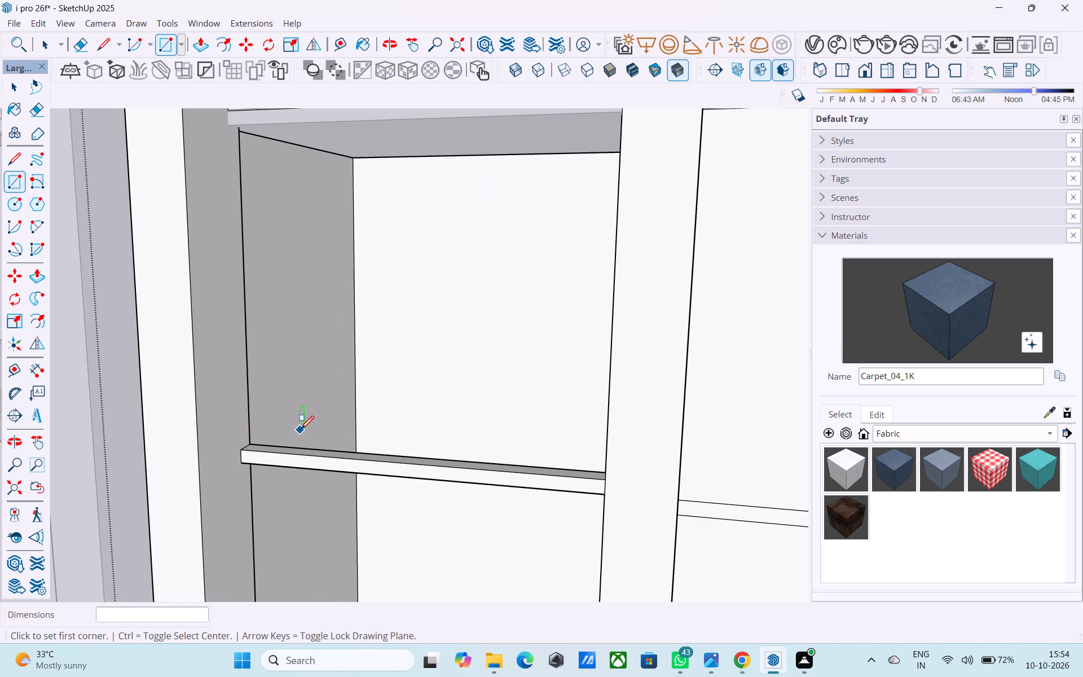
middle_click(301, 433)
key(space)
middle_drag(301, 459, 361, 527)
scroll(286, 403, up, 7)
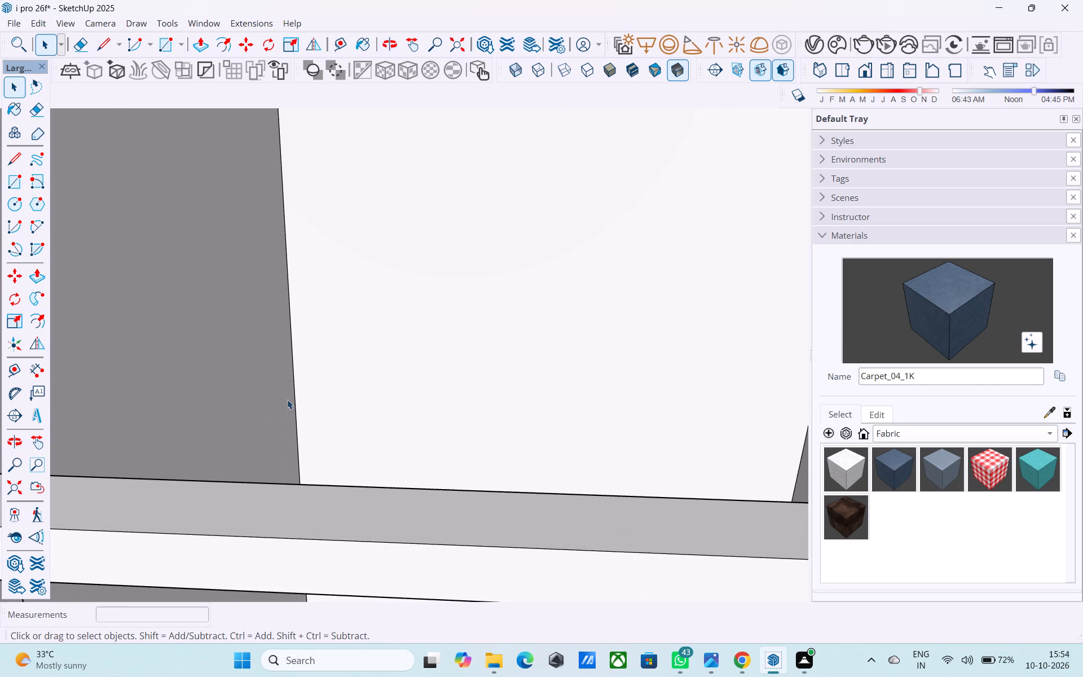
middle_drag(232, 459, 168, 486)
scroll(199, 461, down, 4)
scroll(249, 460, down, 1)
shift+middle_drag(351, 434, 470, 359)
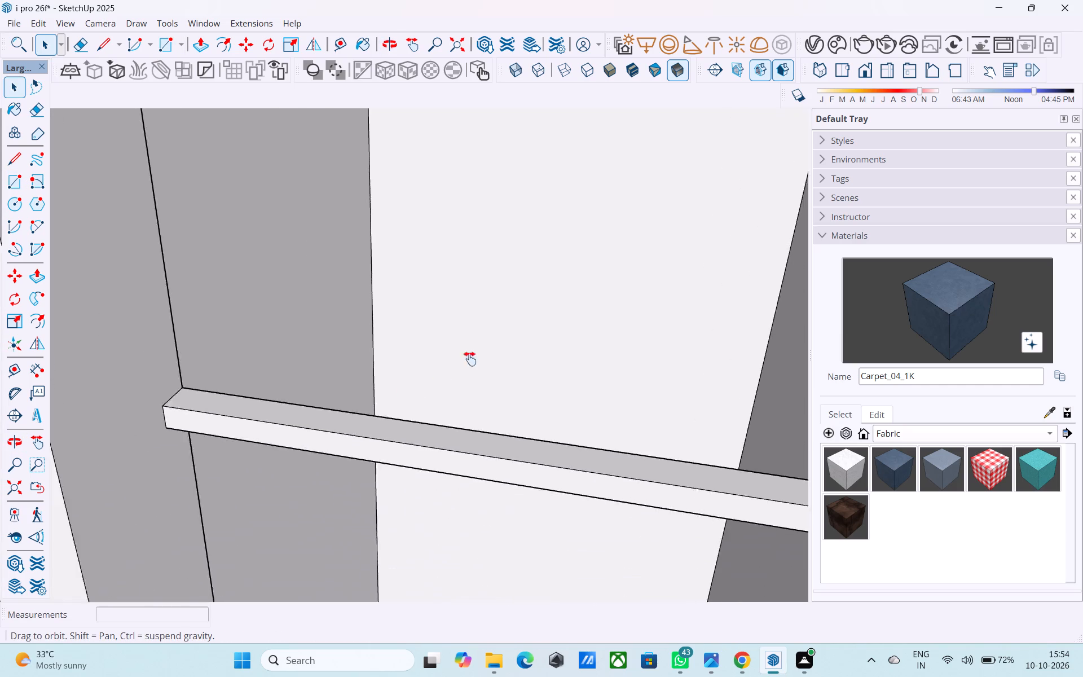
shift+middle_drag(470, 359, 142, 351)
middle_drag(406, 402, 689, 366)
scroll(690, 351, down, 3)
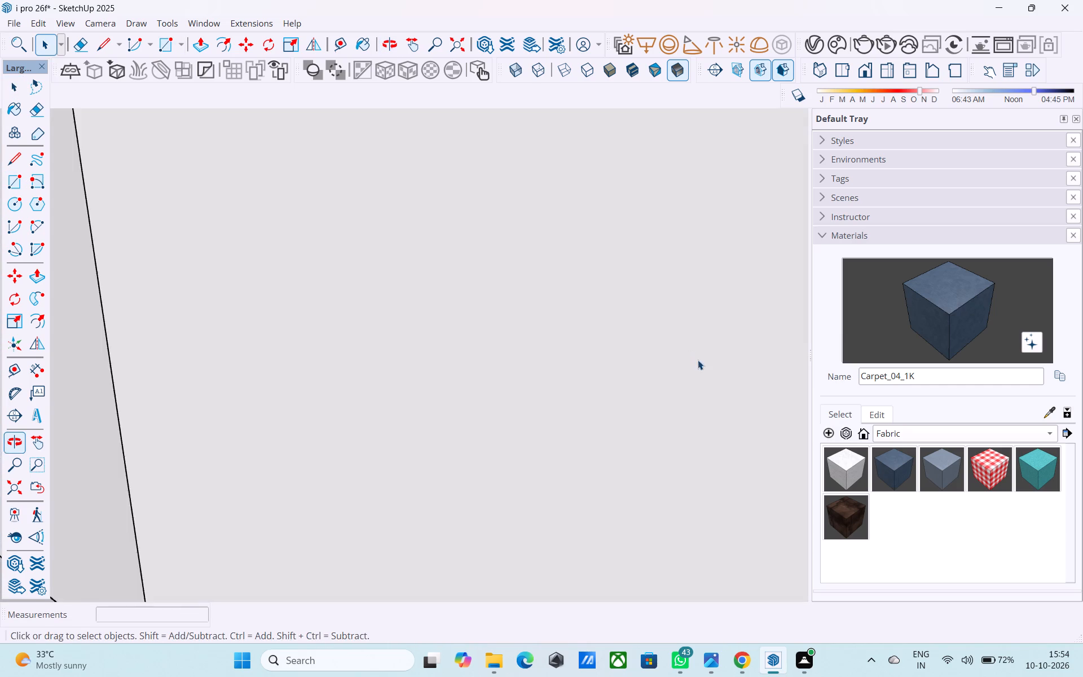
scroll(698, 360, down, 20)
scroll(698, 360, down, 15)
middle_click(560, 330)
shift+middle_drag(419, 360, 520, 395)
scroll(520, 395, up, 13)
shift+middle_drag(544, 369, 463, 436)
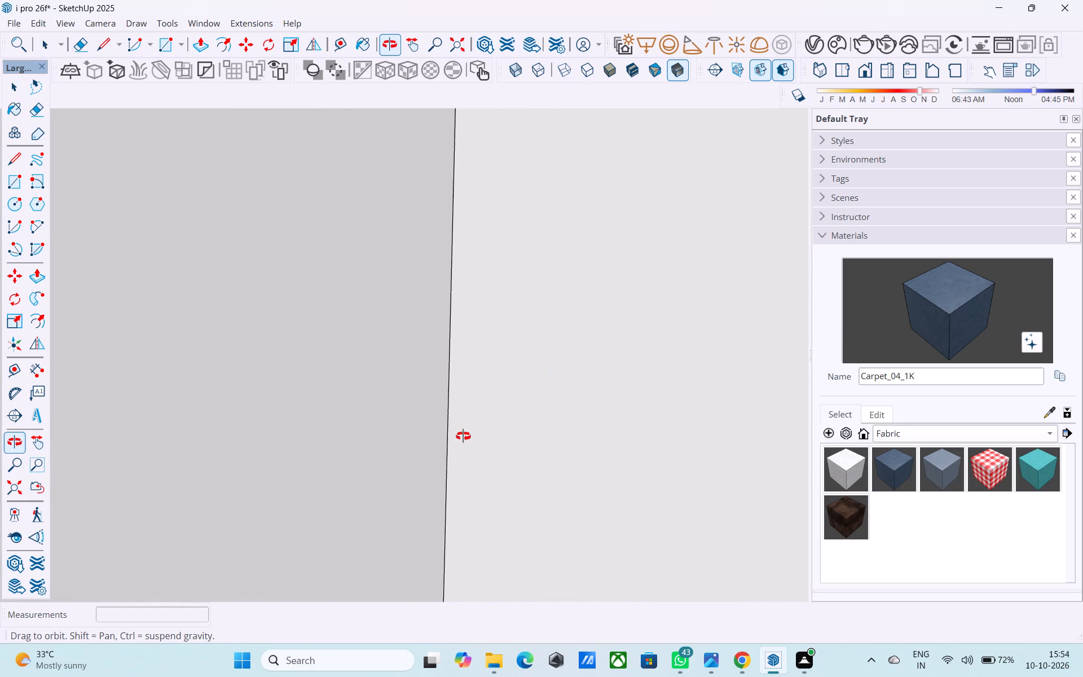
shift+middle_drag(463, 436, 460, 436)
scroll(450, 381, down, 4)
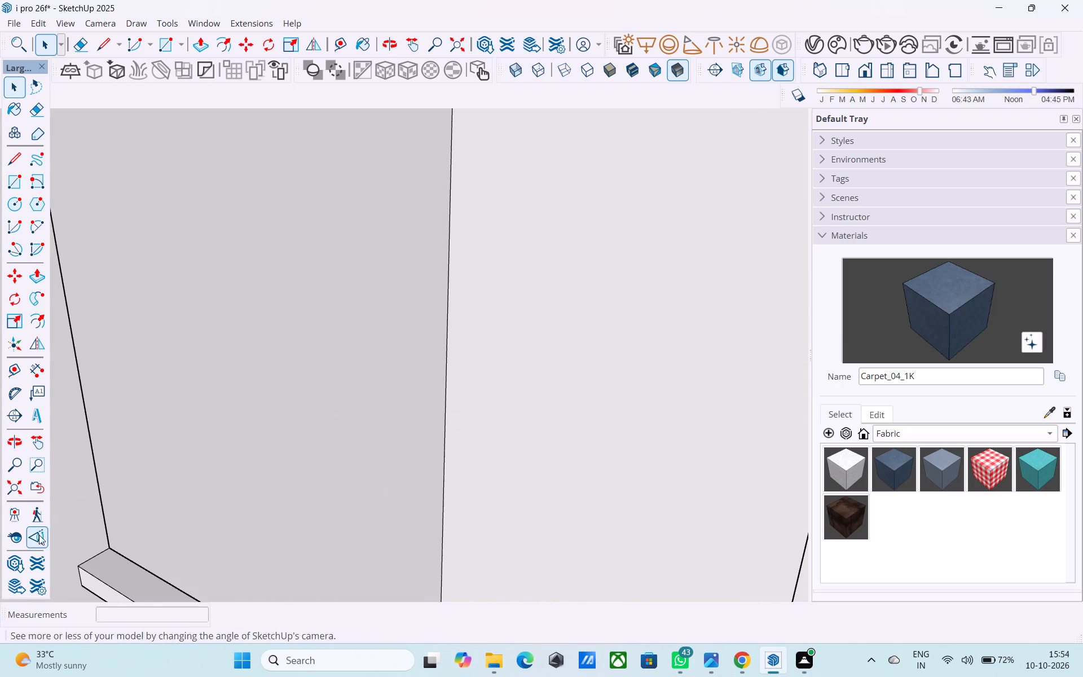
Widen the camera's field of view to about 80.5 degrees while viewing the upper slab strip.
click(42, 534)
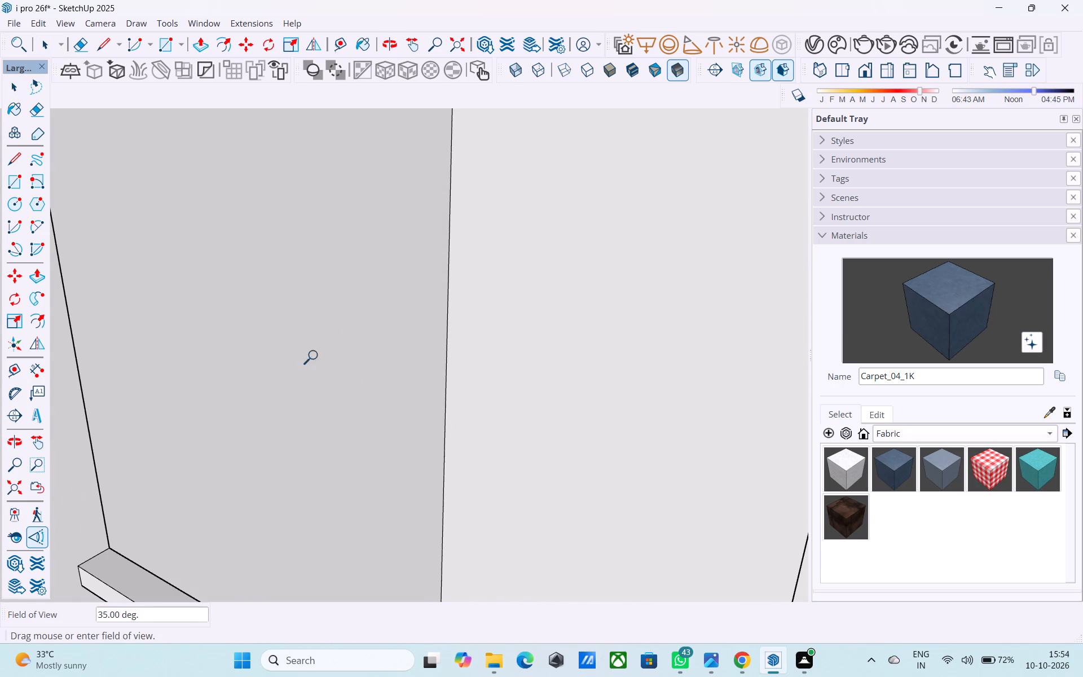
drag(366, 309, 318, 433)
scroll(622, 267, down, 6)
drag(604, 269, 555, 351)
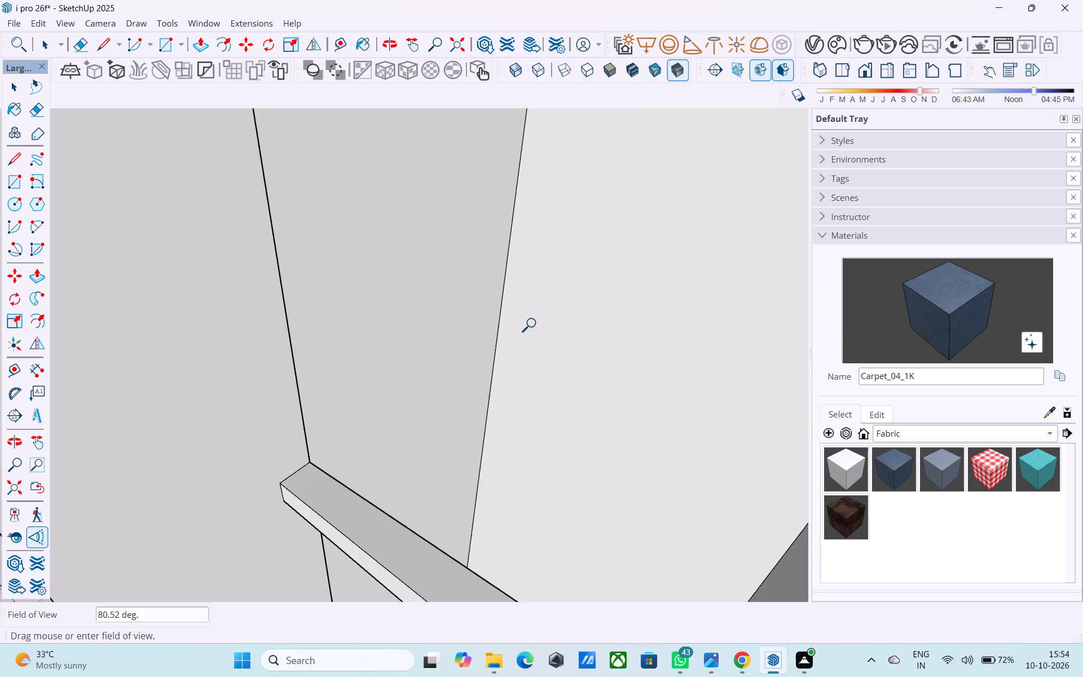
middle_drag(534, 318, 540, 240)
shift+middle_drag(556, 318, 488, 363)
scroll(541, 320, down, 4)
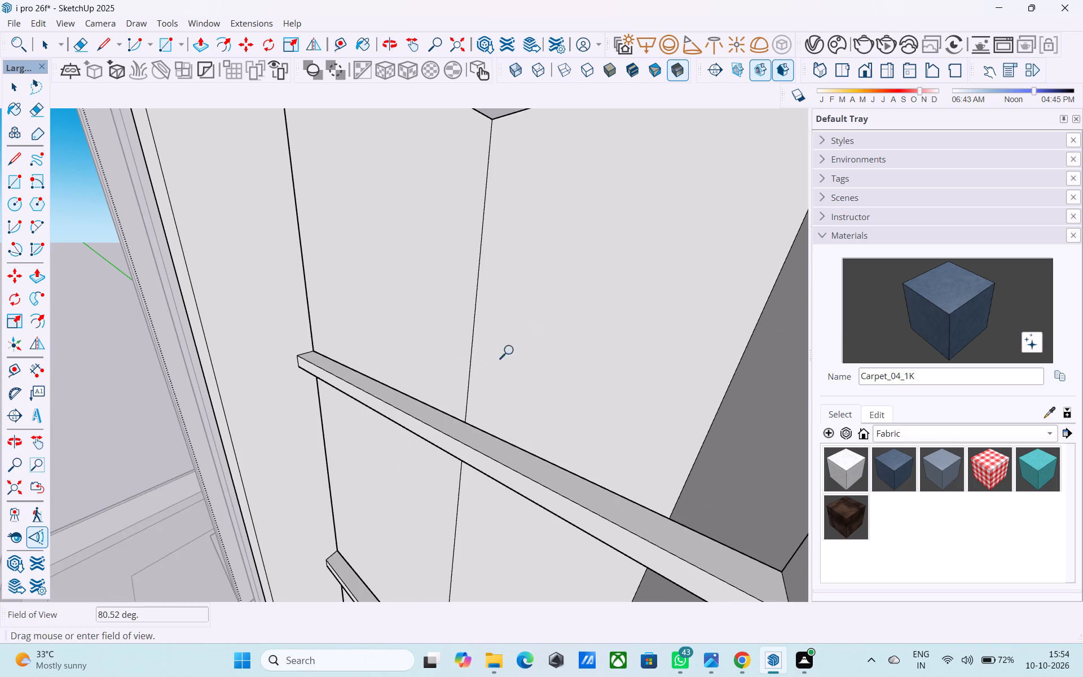
Draw a 6" vertical line closing one end of the upper slab strip's inner face, where it meets the bay's side wall.
click(8, 544)
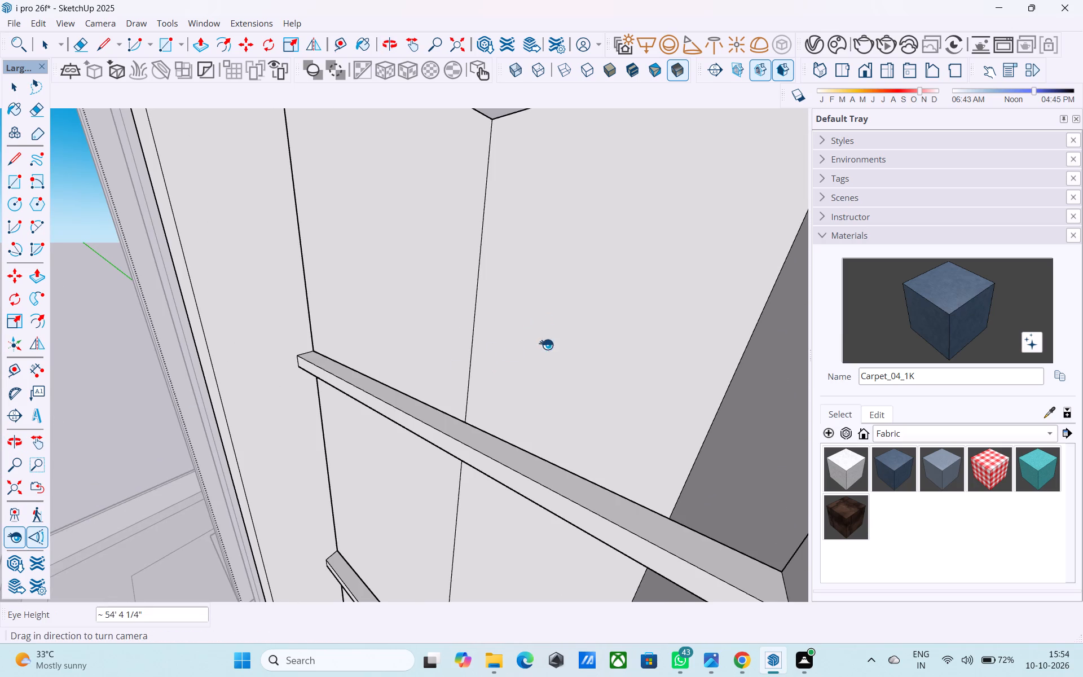
drag(546, 344, 375, 356)
shift+middle_drag(509, 380, 446, 404)
middle_drag(407, 415, 346, 394)
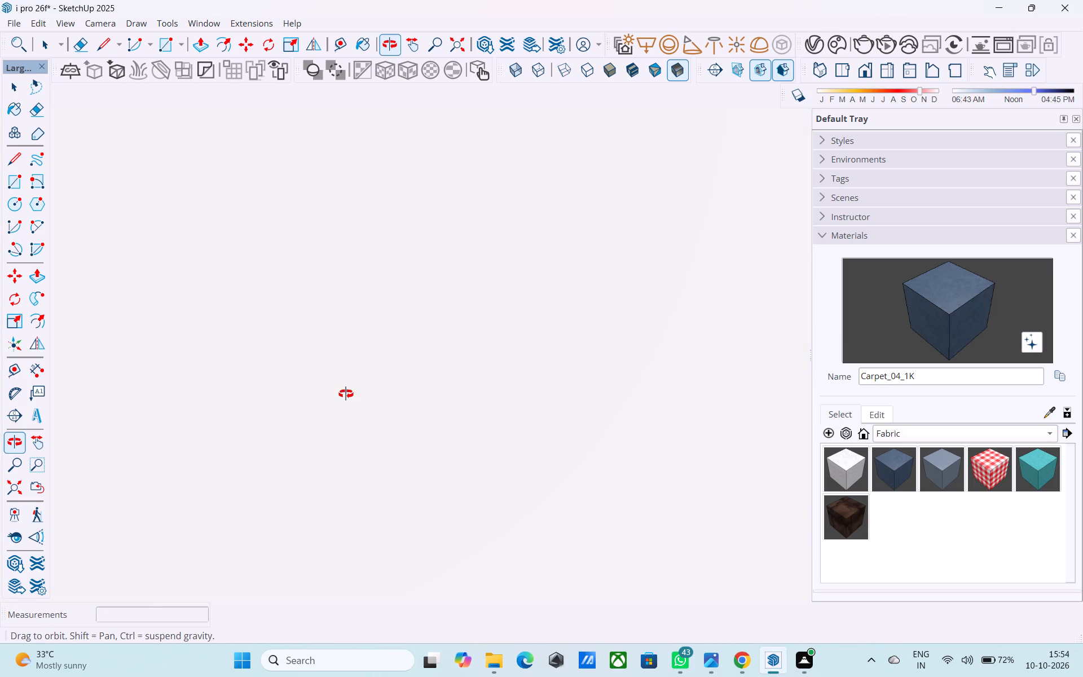
middle_drag(346, 394, 532, 385)
scroll(532, 386, up, 6)
middle_drag(510, 397, 496, 407)
drag(510, 392, 241, 399)
drag(360, 358, 345, 373)
scroll(324, 369, up, 1)
key(space)
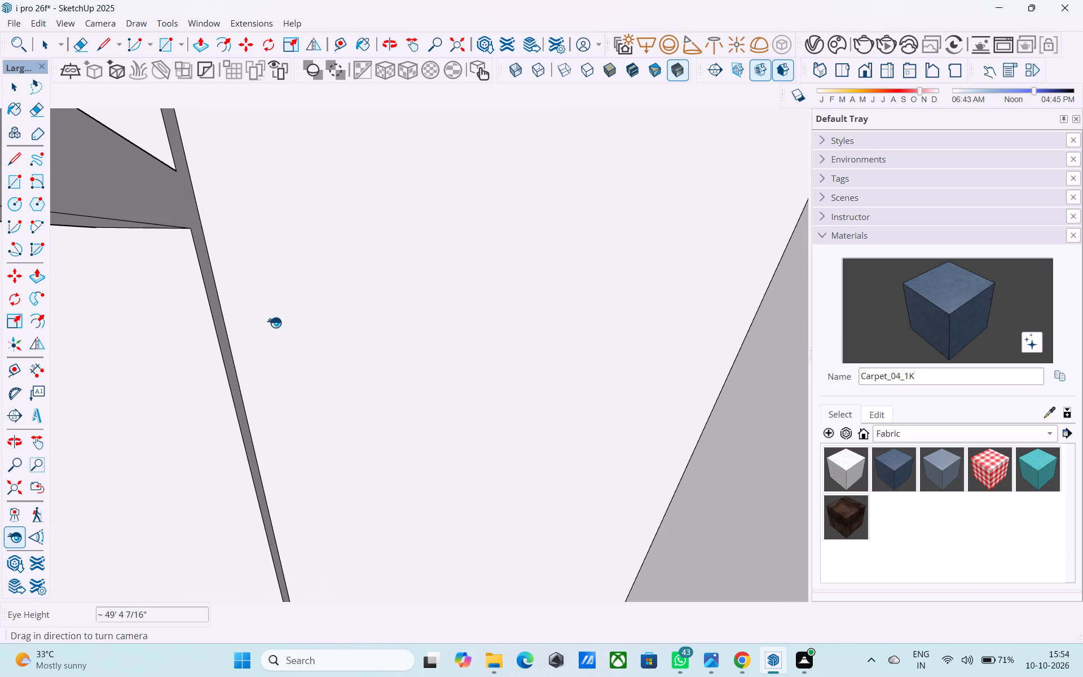
key(l)
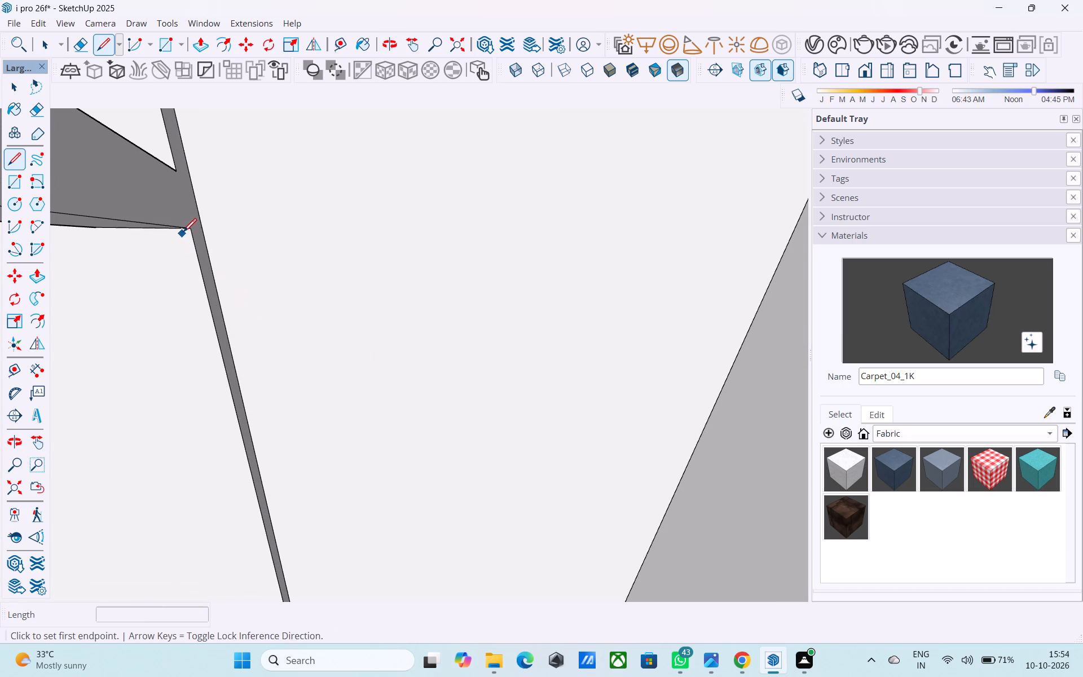
click(188, 230)
click(176, 166)
Narrow the camera's field of view to about 34.5 degrees.
middle_drag(375, 251, 779, 291)
scroll(779, 291, down, 1)
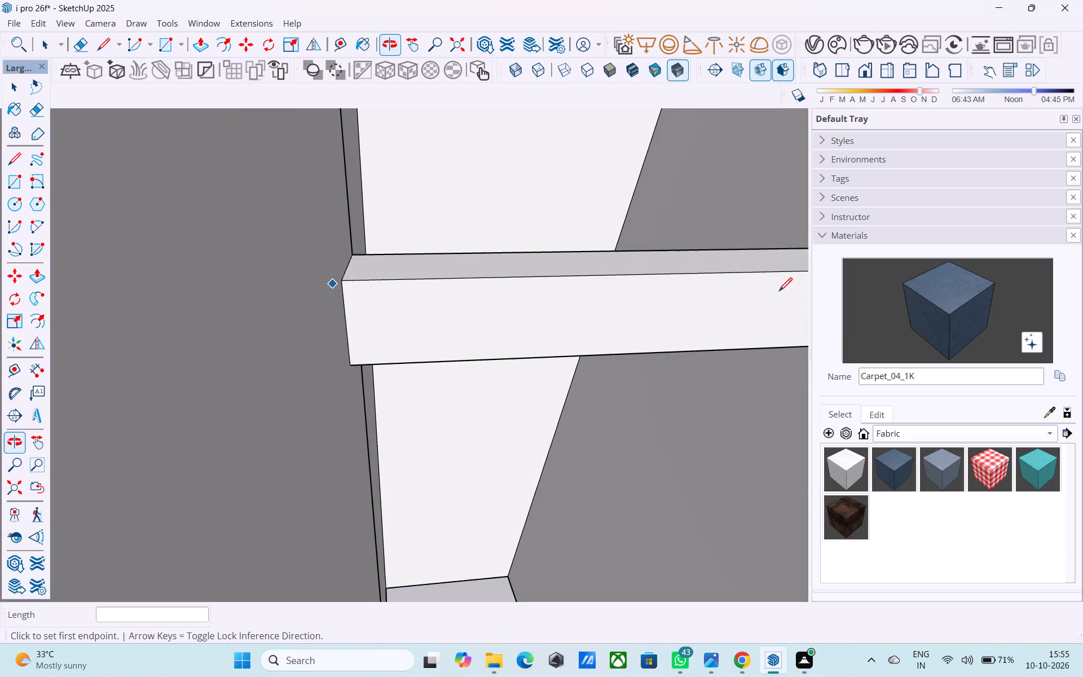
scroll(779, 292, down, 1)
scroll(583, 343, down, 3)
middle_drag(582, 343, 281, 388)
shift+middle_drag(640, 332, 236, 407)
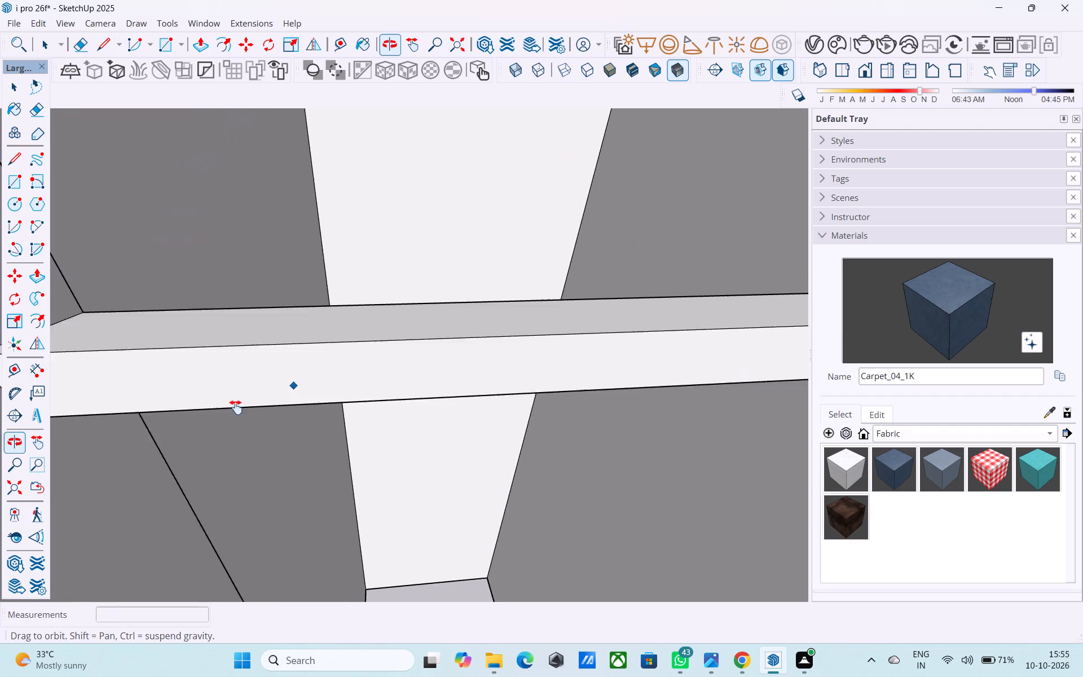
shift+middle_drag(236, 407, 235, 408)
shift+middle_drag(671, 316, 266, 429)
shift+middle_drag(686, 355, 588, 396)
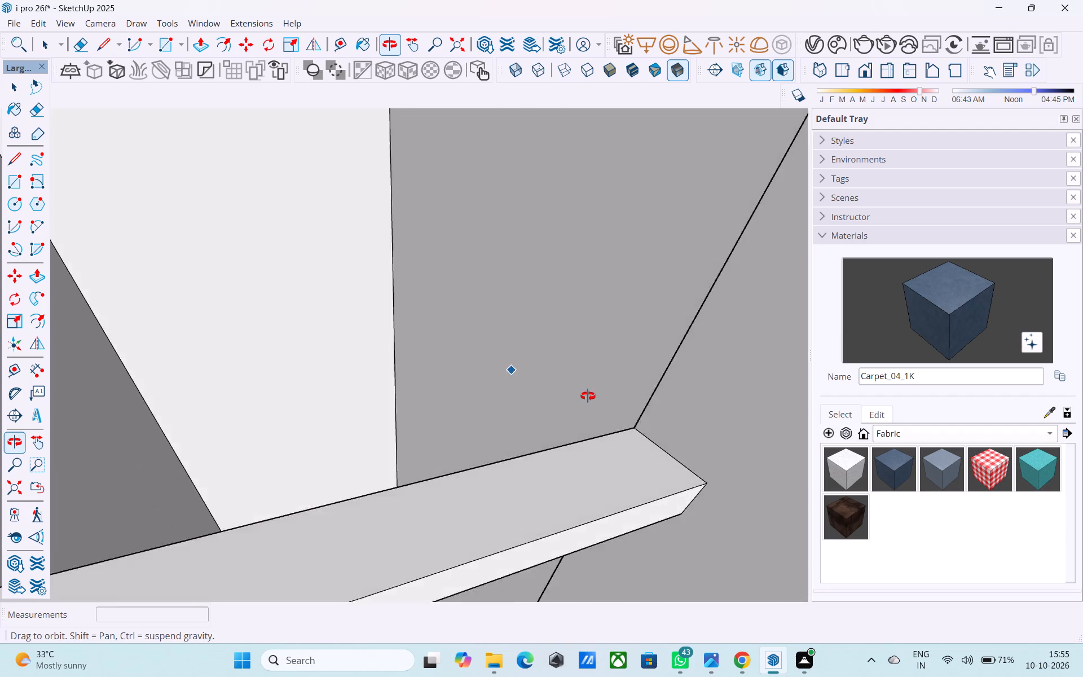
shift+middle_drag(588, 396, 560, 268)
scroll(557, 268, down, 9)
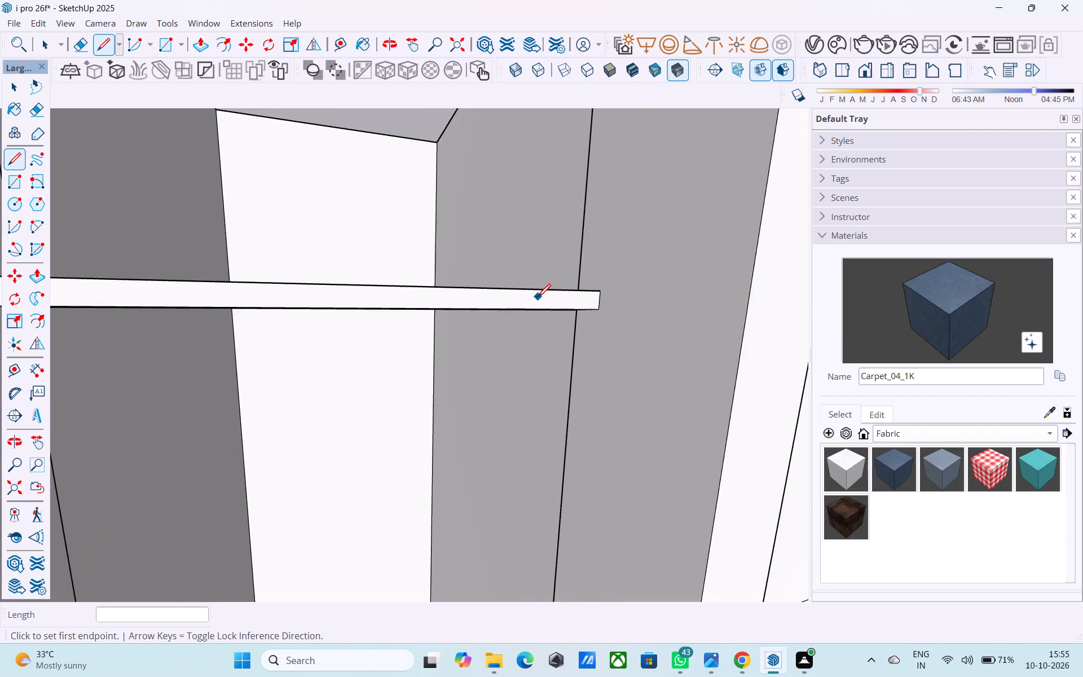
scroll(538, 298, down, 5)
middle_drag(514, 315, 506, 421)
scroll(541, 371, up, 4)
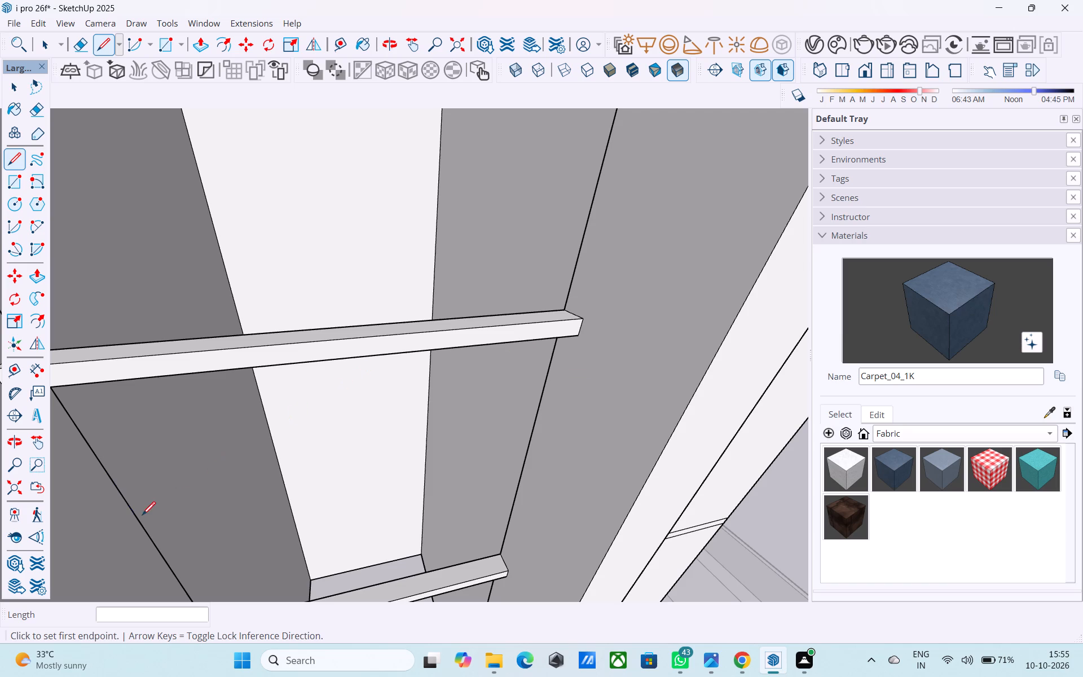
click(34, 539)
drag(270, 537, 256, 373)
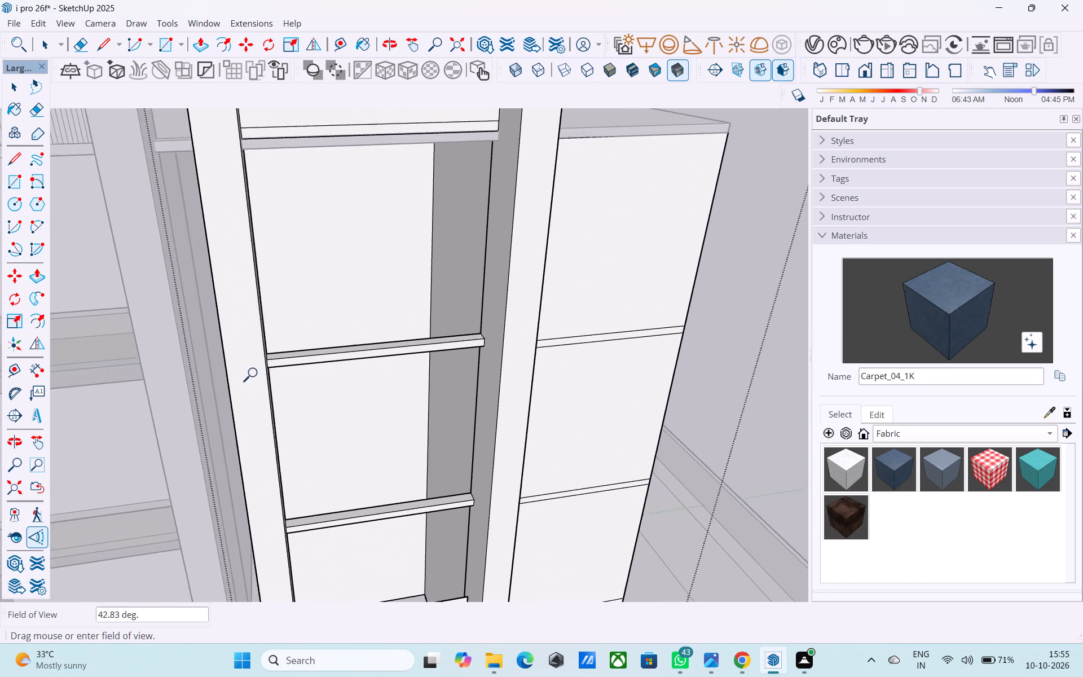
drag(256, 373, 249, 329)
Draw a 6" vertical line closing the opposite end of the slab strip's inner face at the other side wall.
scroll(377, 374, up, 6)
middle_drag(482, 340, 482, 425)
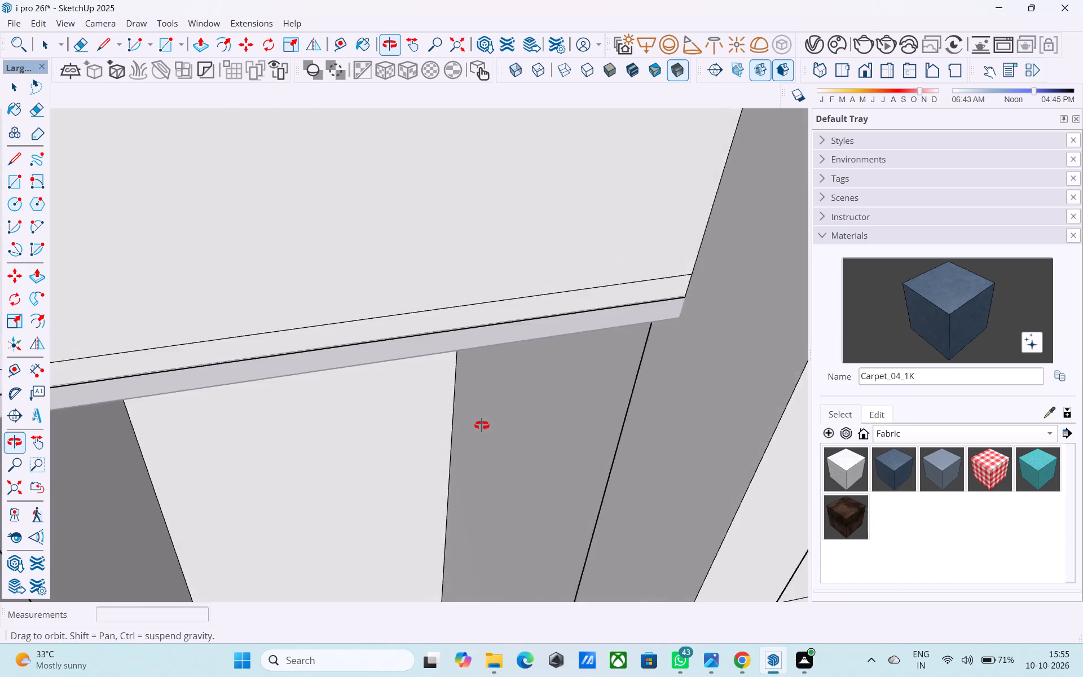
middle_drag(482, 425, 472, 405)
scroll(472, 405, up, 3)
middle_drag(477, 445, 461, 388)
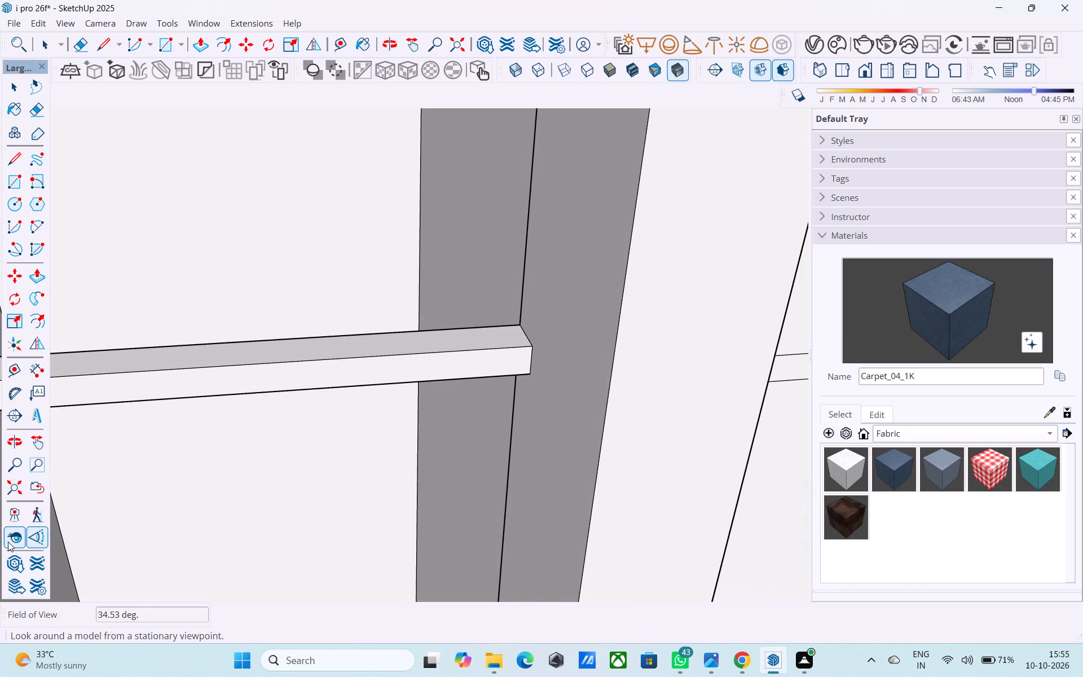
click(8, 542)
drag(252, 446, 440, 464)
shift+middle_drag(359, 450, 480, 476)
shift+middle_drag(403, 453, 792, 416)
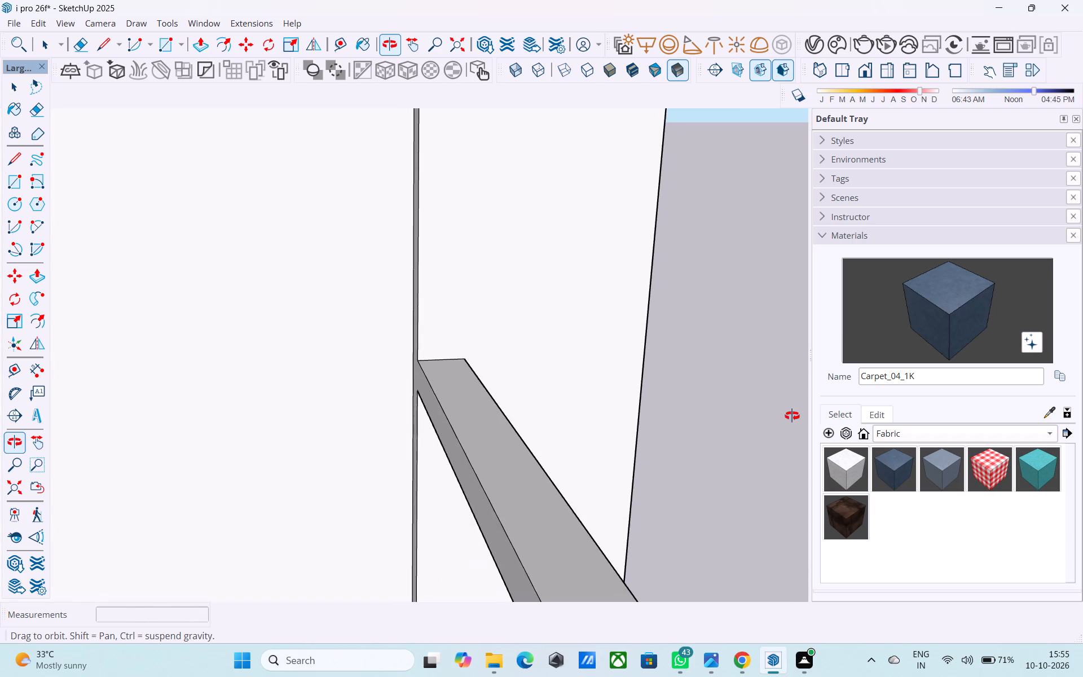
shift+middle_drag(792, 416, 793, 407)
key(l)
scroll(387, 402, up, 3)
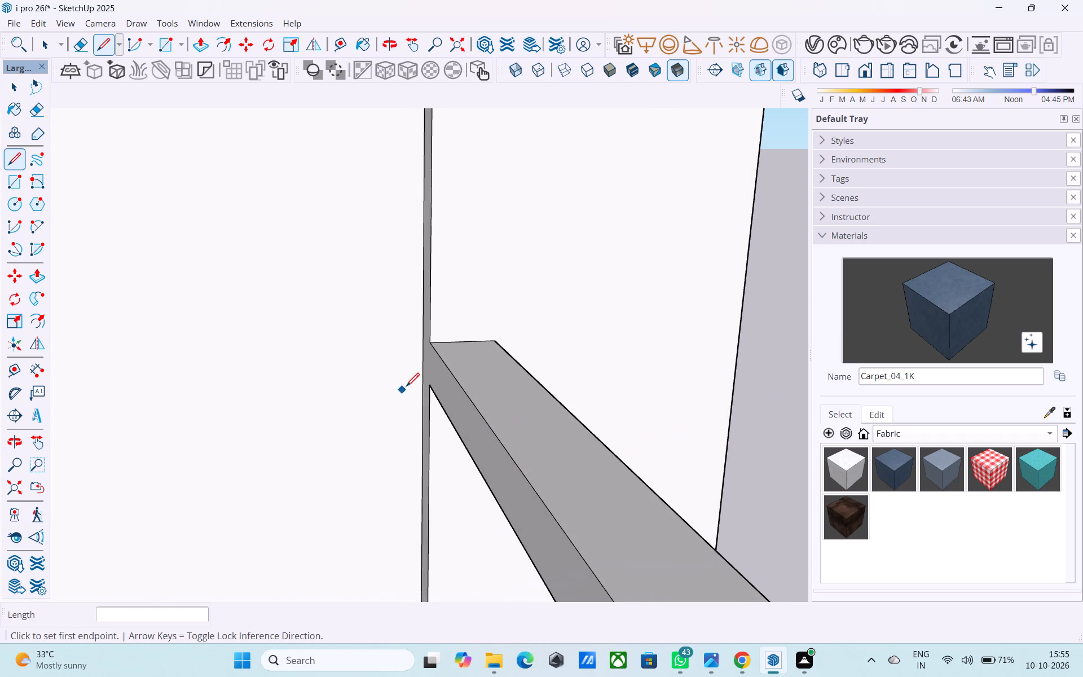
click(428, 384)
click(433, 340)
Push/Pull the upper slab strip's inner face 14' to the bay's back wall to form the balcony floor slab.
key(space)
click(460, 415)
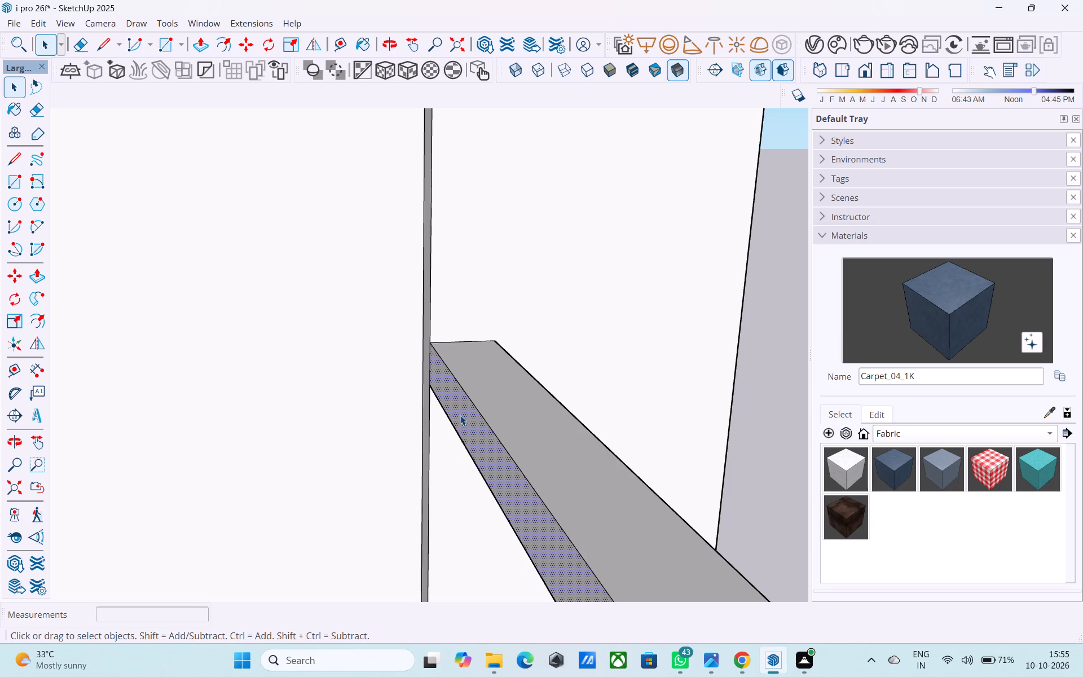
key(p)
click(460, 415)
scroll(448, 419, down, 4)
middle_drag(433, 422, 107, 408)
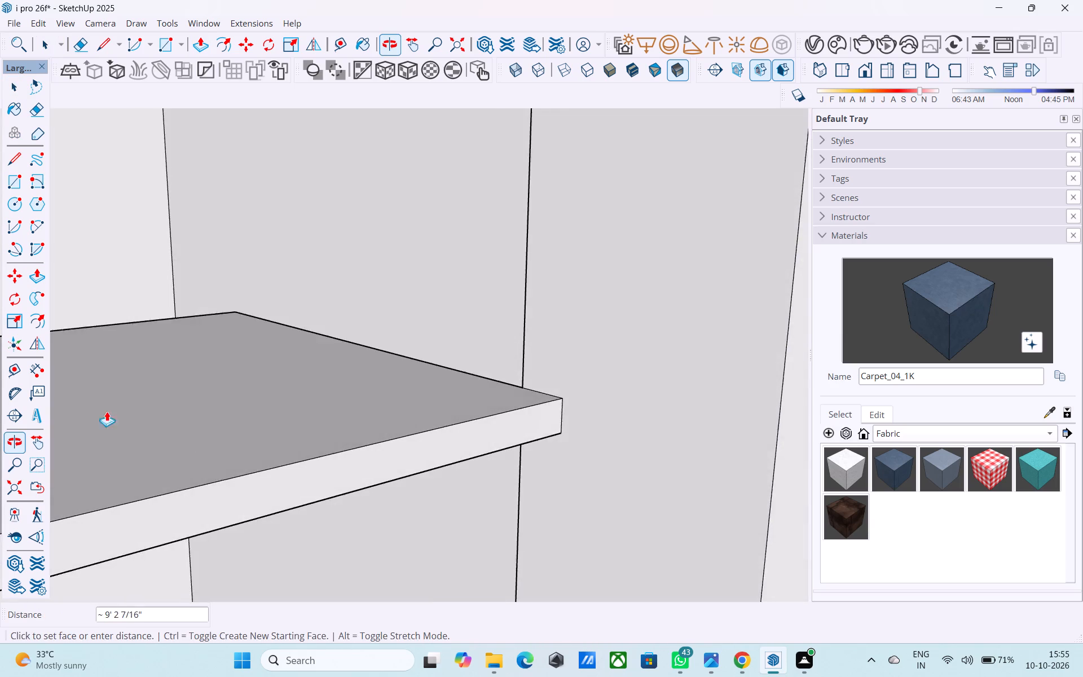
scroll(107, 414, down, 3)
click(74, 223)
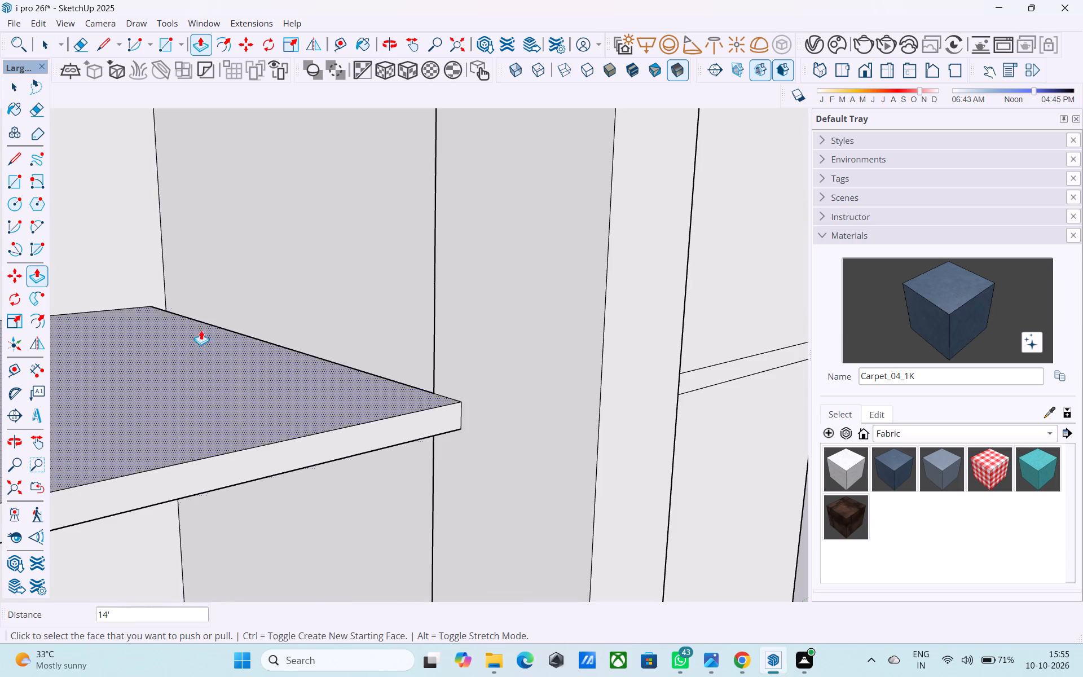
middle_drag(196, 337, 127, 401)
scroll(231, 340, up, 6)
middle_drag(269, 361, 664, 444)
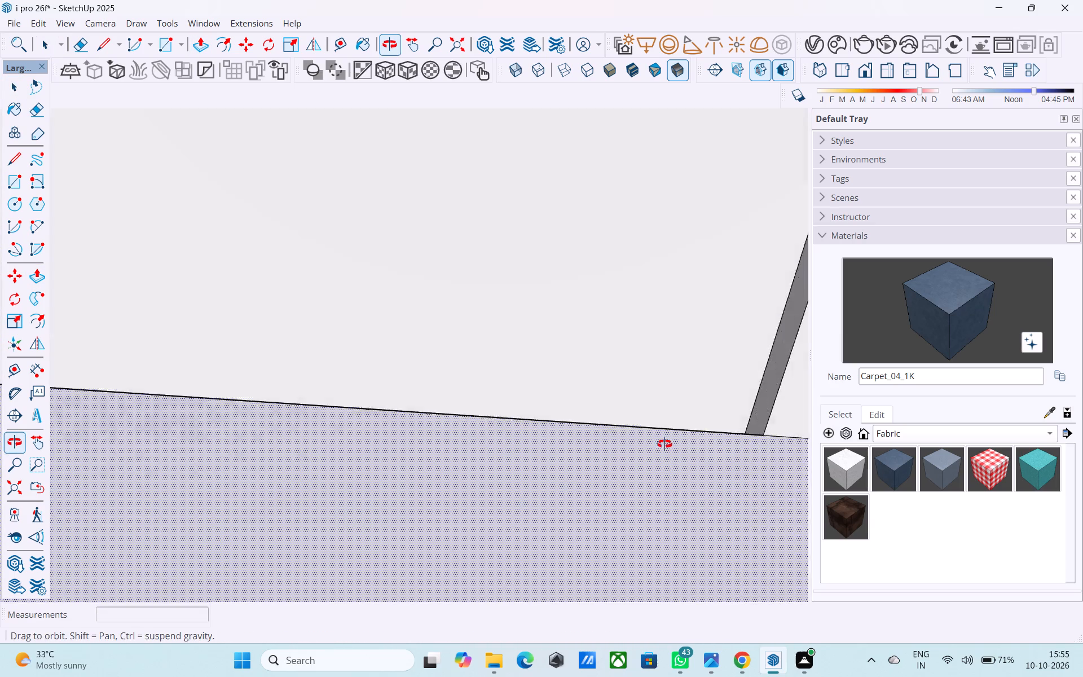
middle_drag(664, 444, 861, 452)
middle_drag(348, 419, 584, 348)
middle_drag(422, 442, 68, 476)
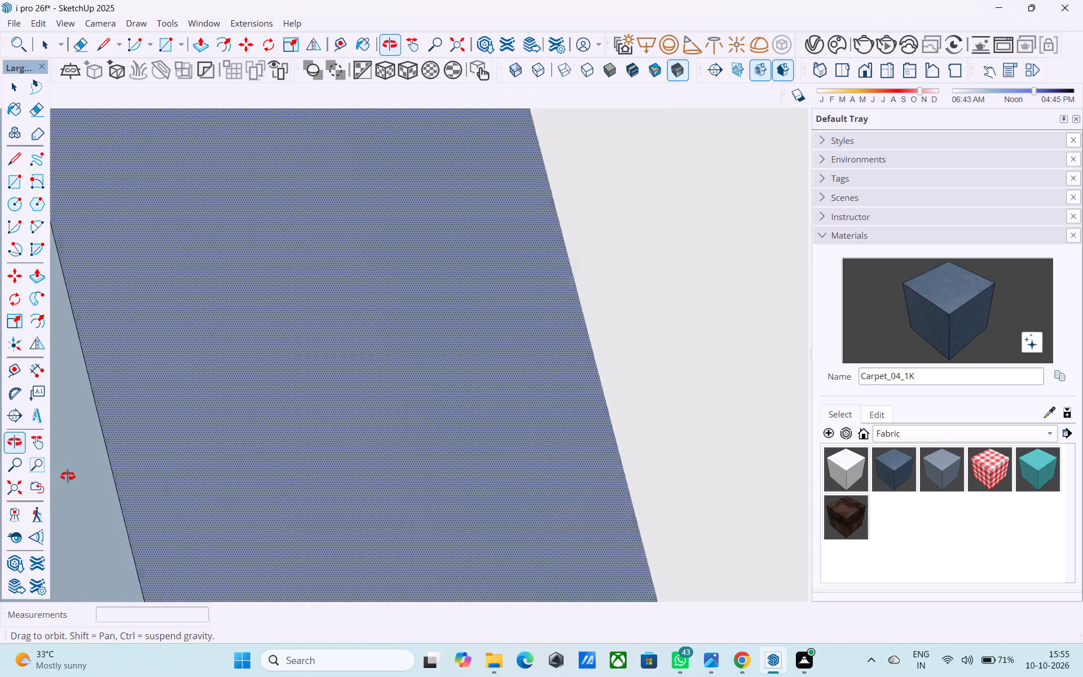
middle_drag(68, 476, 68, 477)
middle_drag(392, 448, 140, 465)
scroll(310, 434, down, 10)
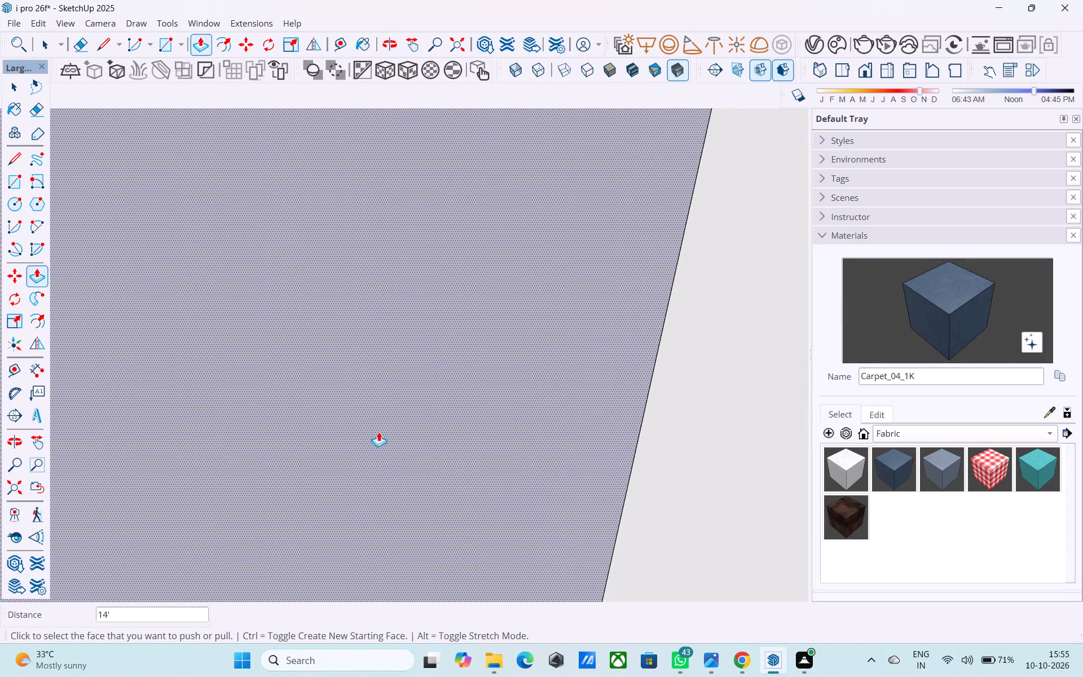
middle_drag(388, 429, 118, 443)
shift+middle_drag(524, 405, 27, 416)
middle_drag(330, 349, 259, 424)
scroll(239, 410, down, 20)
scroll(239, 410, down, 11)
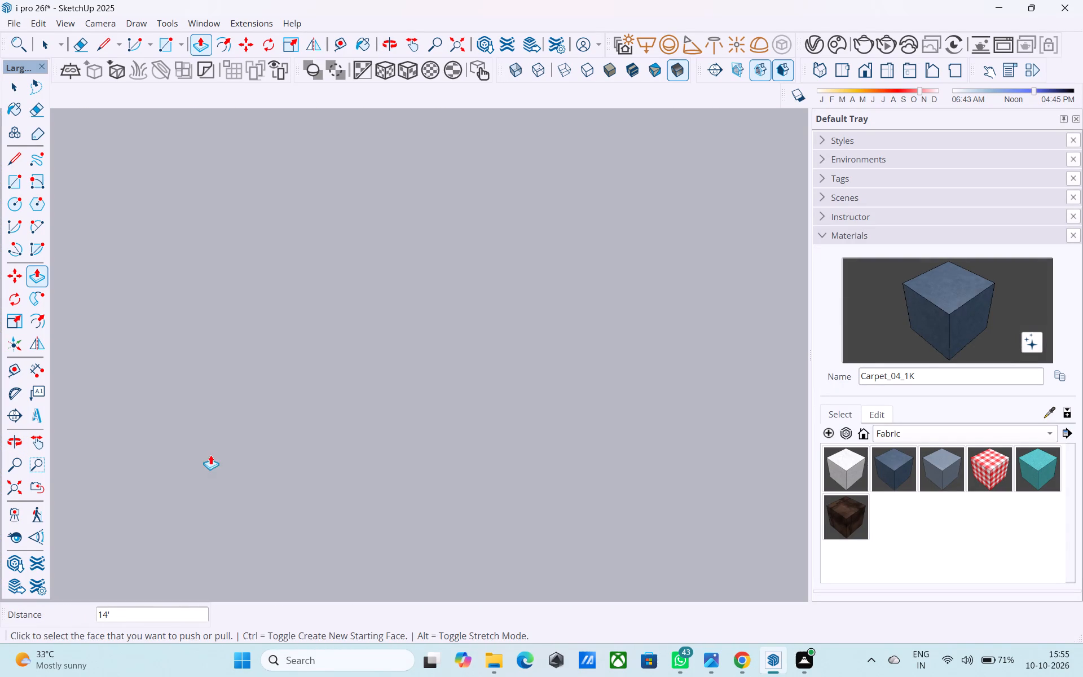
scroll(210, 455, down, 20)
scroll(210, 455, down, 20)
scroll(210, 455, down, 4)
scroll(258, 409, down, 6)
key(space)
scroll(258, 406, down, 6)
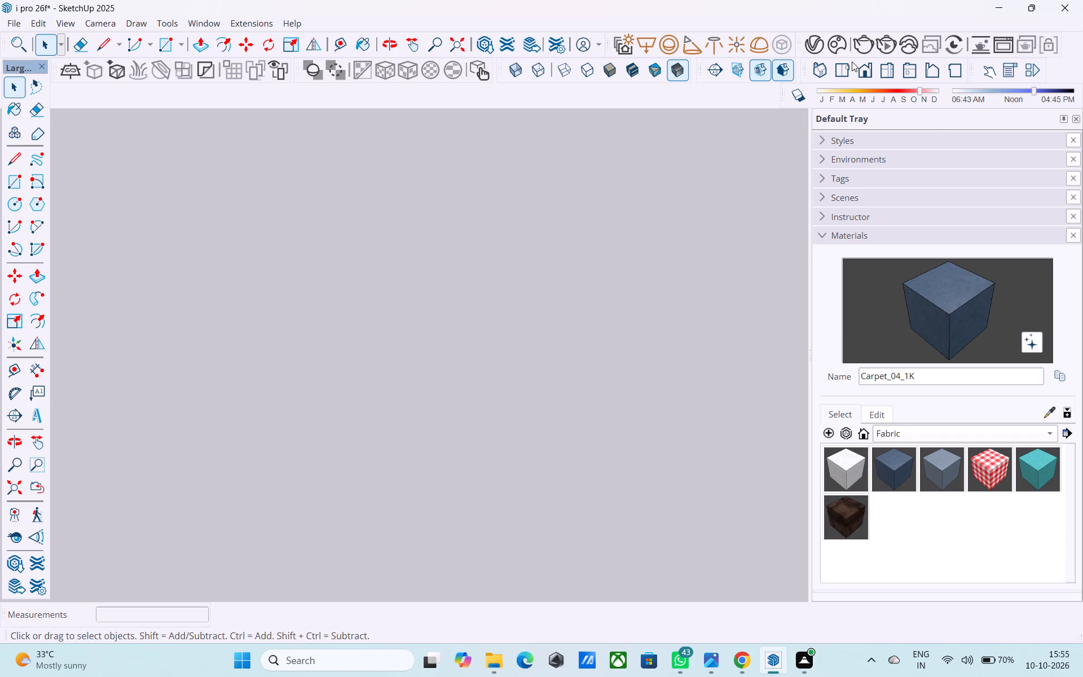
Switch to the standard front view and find the extended balcony slab in the recessed bay to examine its side gaps.
click(869, 64)
scroll(755, 138, down, 7)
middle_drag(529, 188, 522, 310)
middle_drag(518, 221, 339, 280)
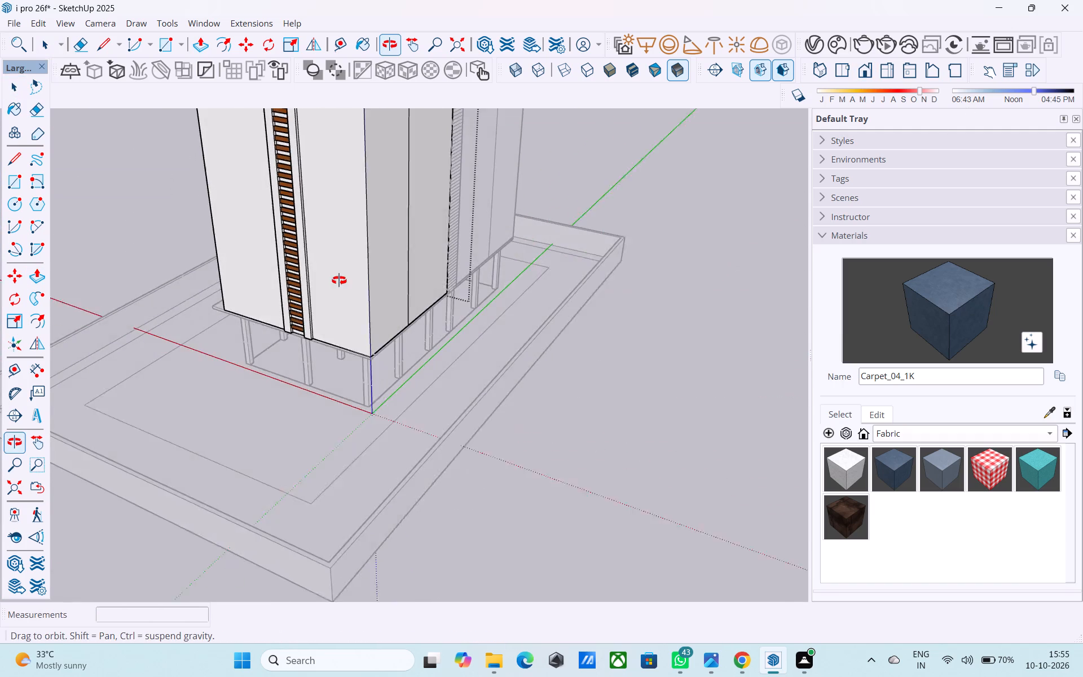
middle_drag(339, 280, 337, 282)
middle_drag(527, 203, 230, 299)
scroll(358, 268, down, 8)
middle_drag(344, 289, 702, 233)
scroll(700, 234, up, 1)
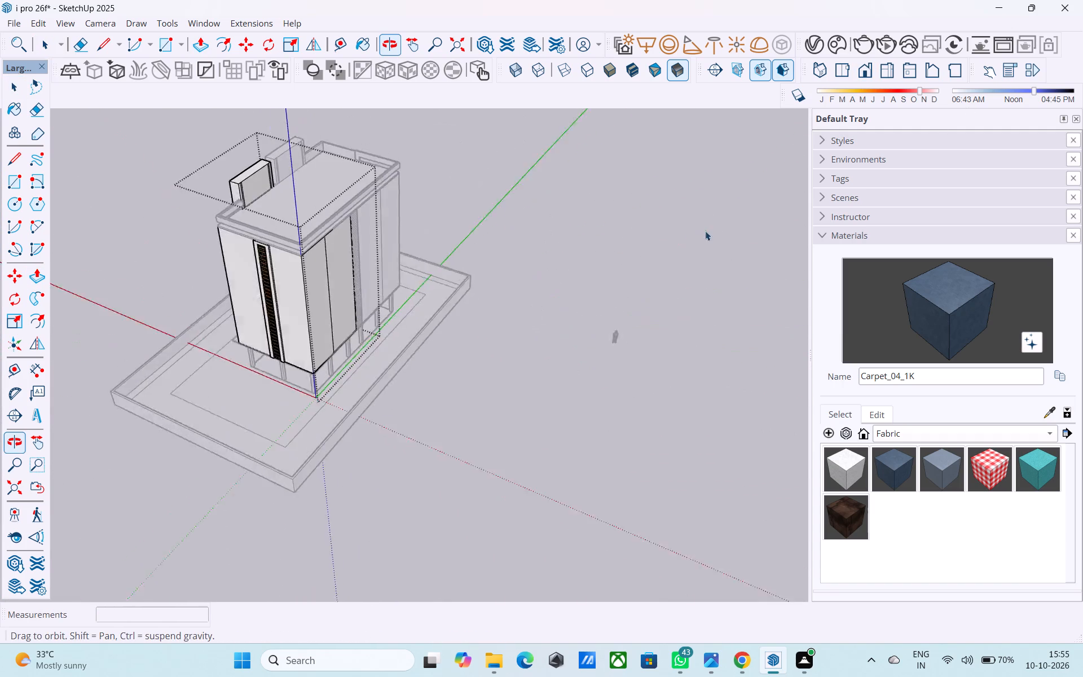
middle_drag(309, 245, 672, 179)
middle_drag(346, 289, 632, 254)
scroll(395, 319, up, 8)
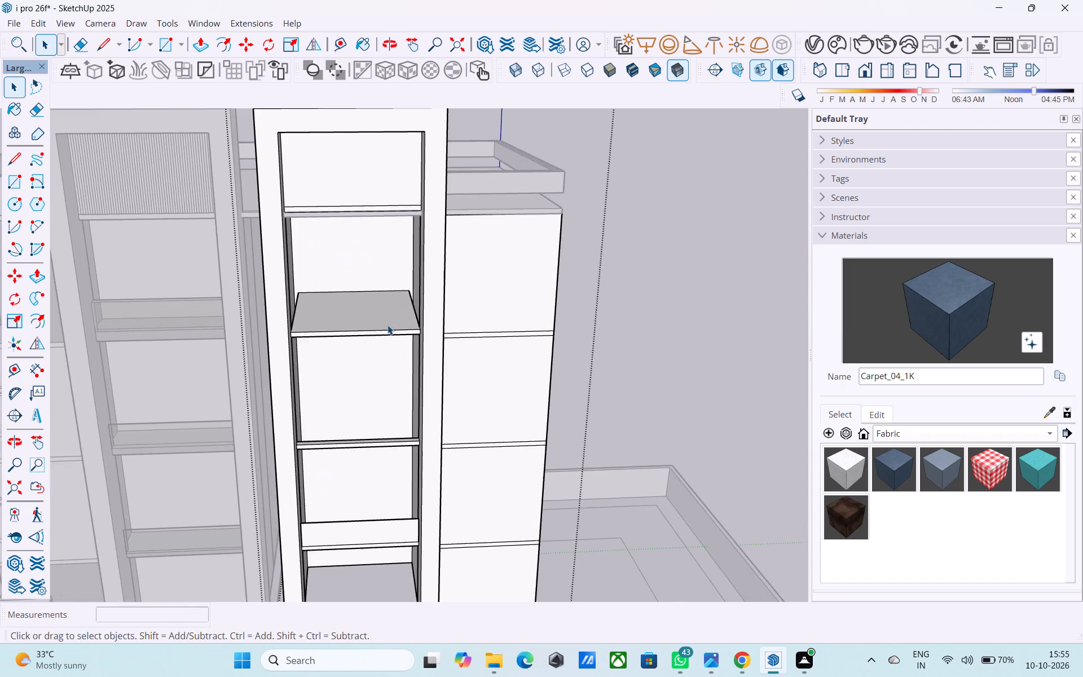
middle_drag(376, 303, 377, 337)
scroll(289, 320, up, 19)
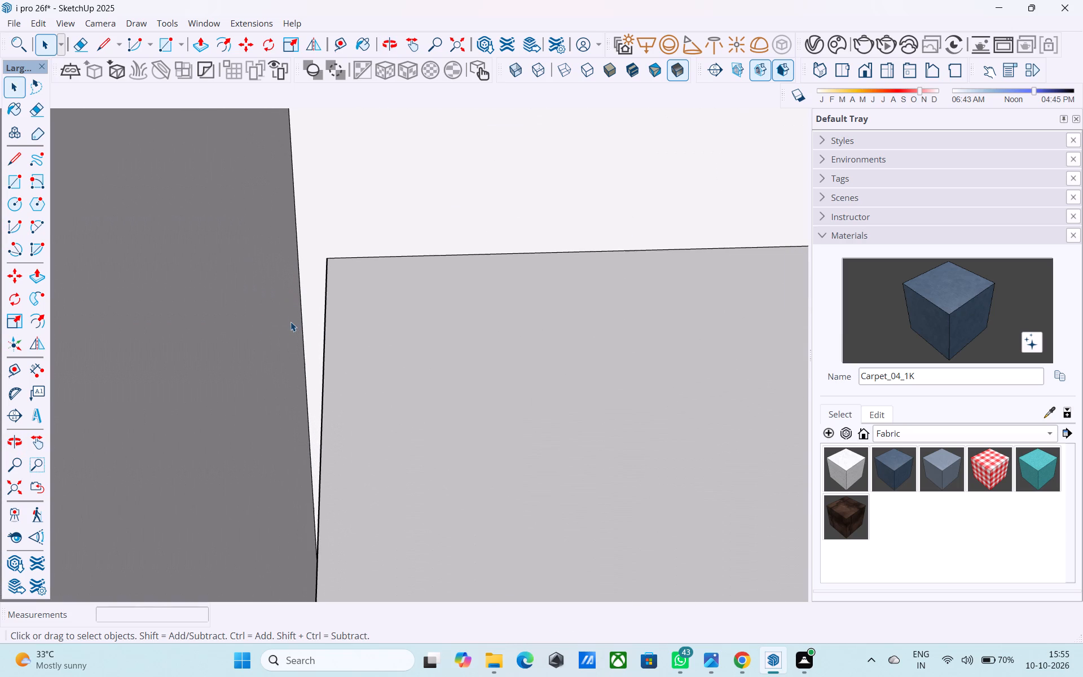
Push/Pull one side face of the balcony slab about 5 13/16" to meet the bay's side wall.
scroll(290, 322, up, 3)
ctrl+middle_drag(292, 329, 302, 315)
shift+middle_drag(471, 332, 461, 333)
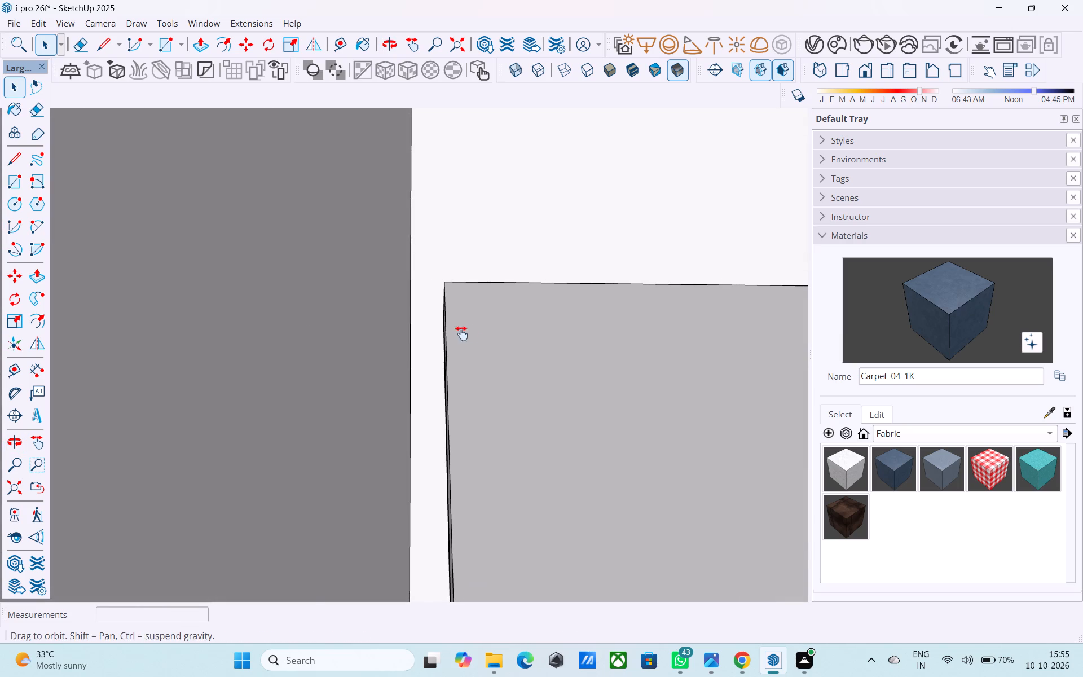
shift+middle_drag(461, 333, 442, 279)
shift+middle_drag(435, 317, 334, 287)
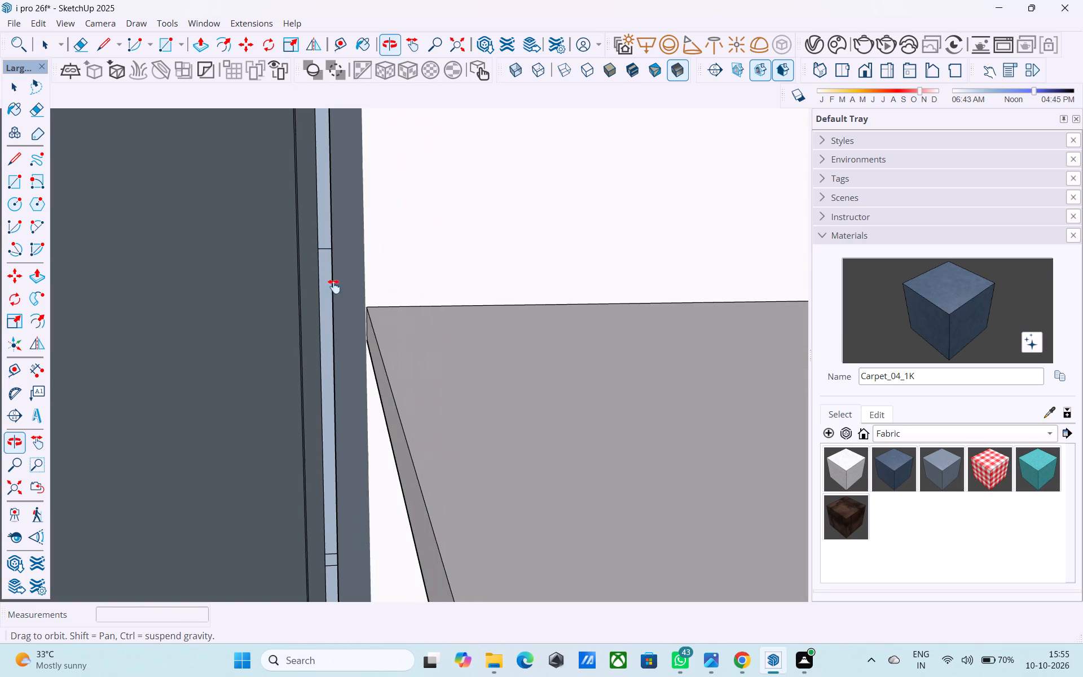
shift+middle_drag(334, 287, 322, 288)
shift+middle_drag(448, 338, 421, 278)
shift+middle_drag(363, 366, 378, 292)
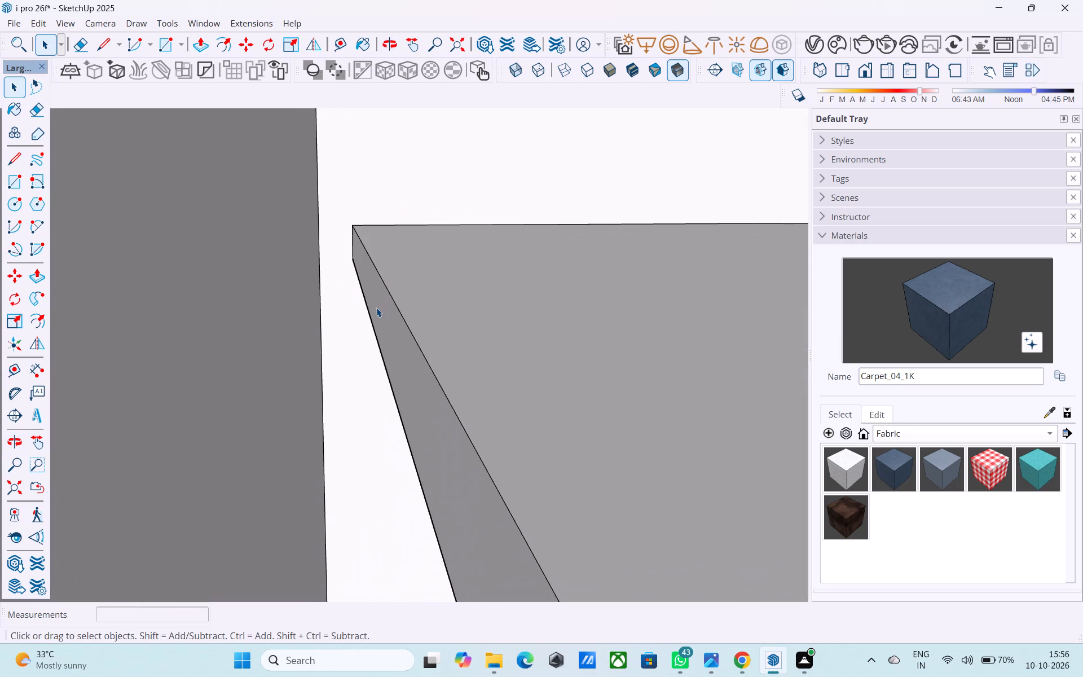
click(376, 307)
click(377, 304)
key(p)
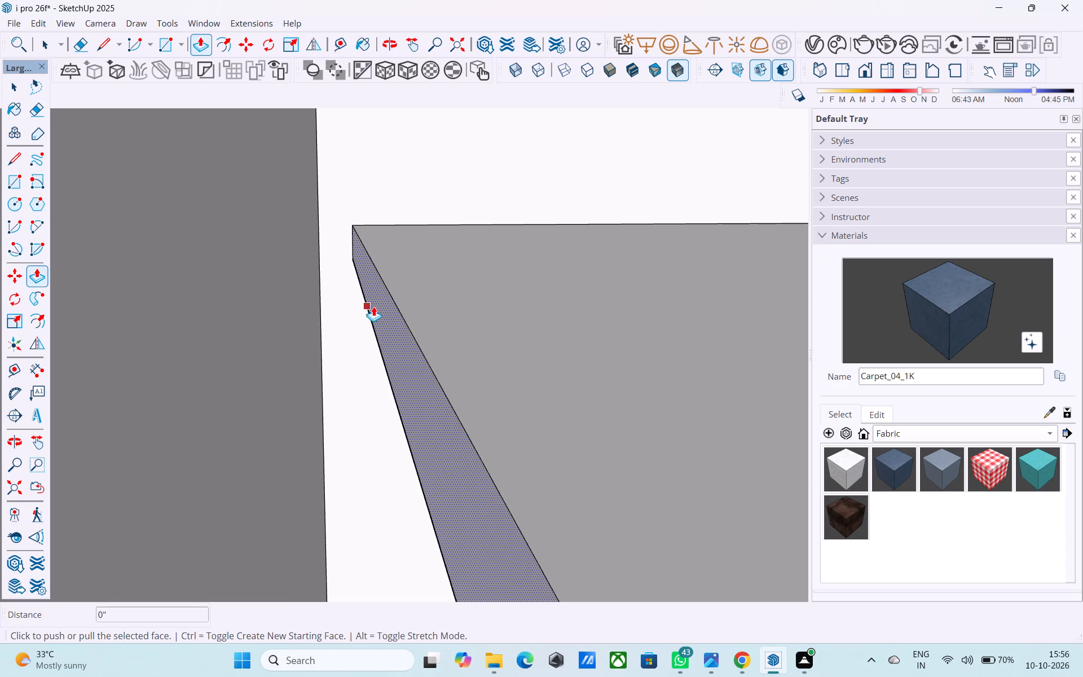
click(376, 306)
click(383, 307)
click(226, 322)
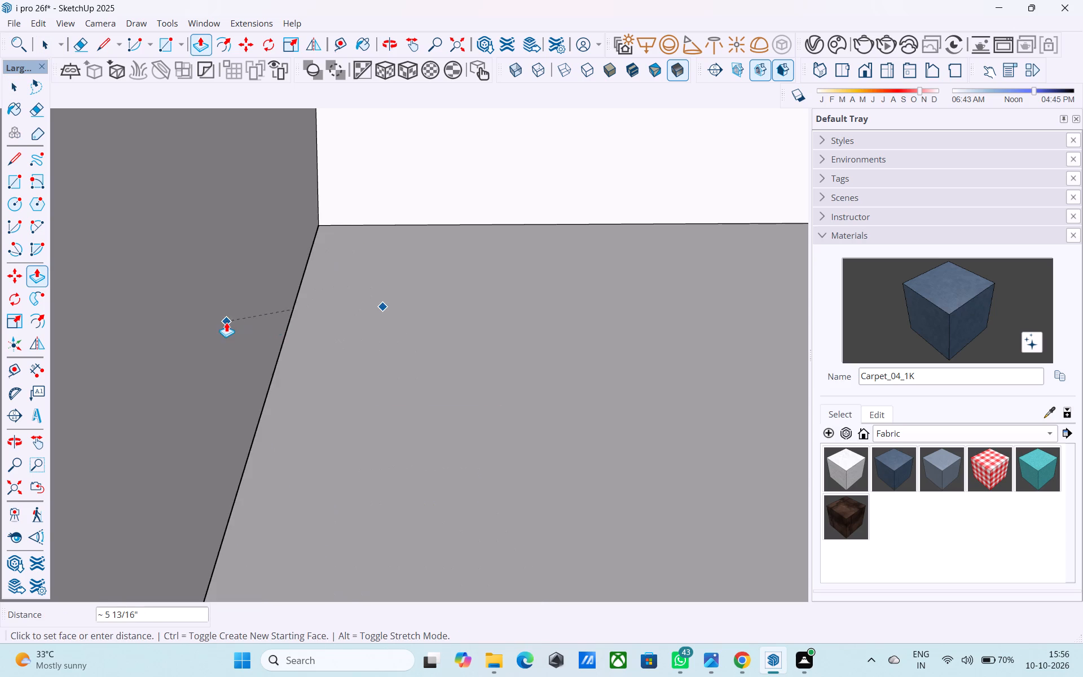
Push/Pull the balcony slab's opposite side face 6" to meet the other side wall.
scroll(485, 269, up, 1)
middle_drag(482, 269, 395, 307)
scroll(400, 258, down, 13)
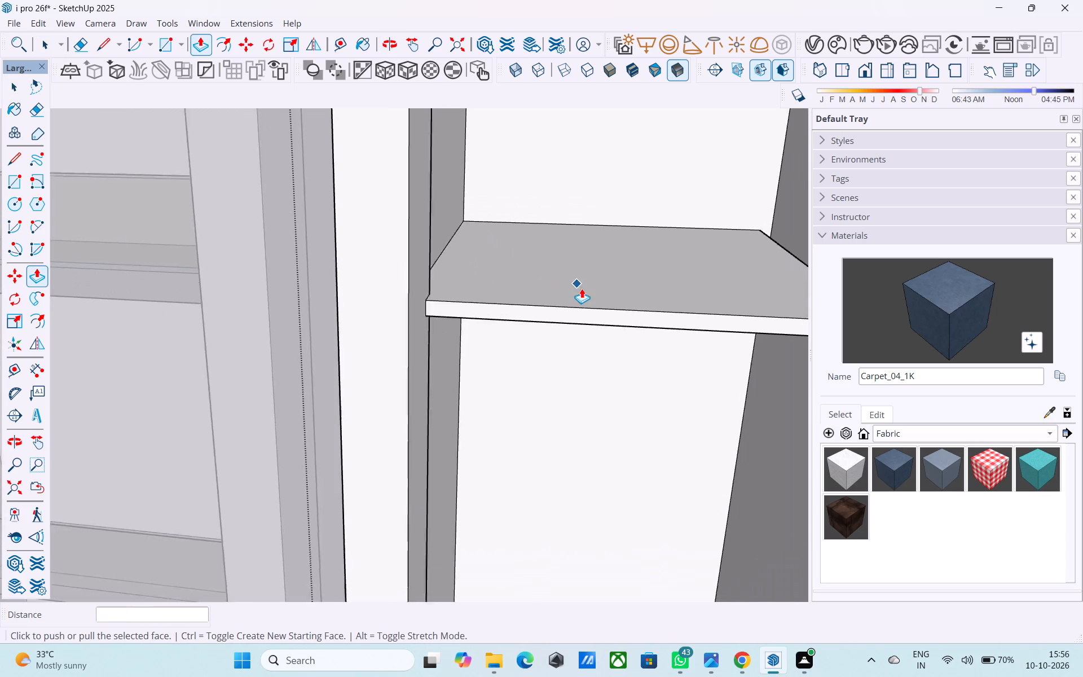
scroll(582, 288, down, 9)
shift+middle_drag(602, 296, 415, 300)
shift+middle_drag(519, 287, 554, 326)
scroll(627, 288, up, 7)
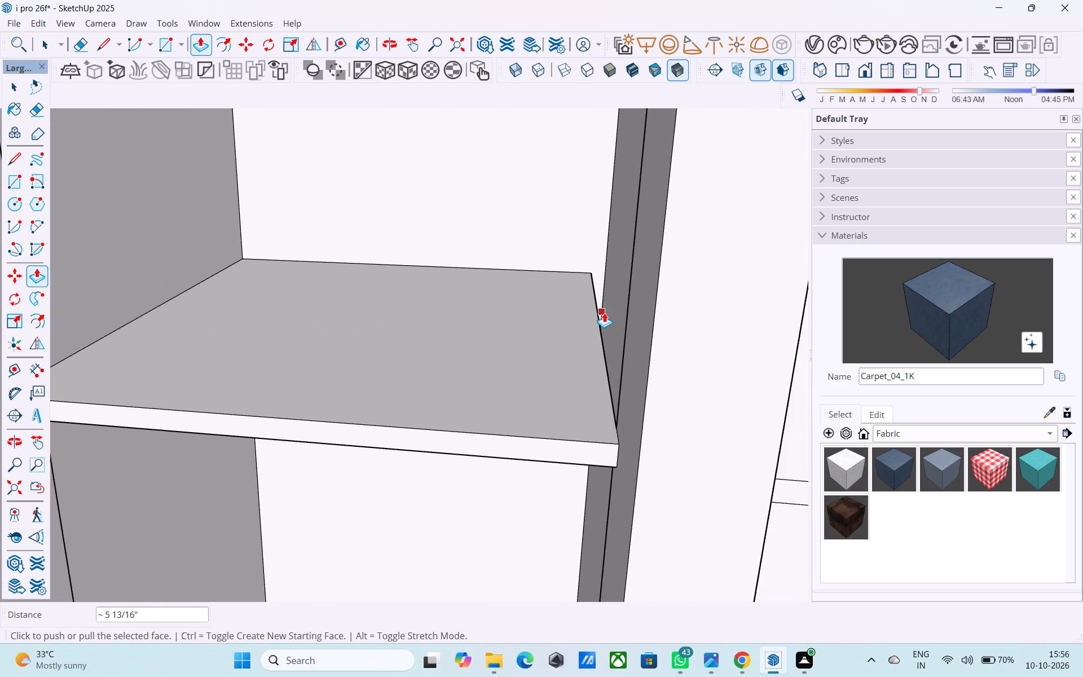
key(space)
scroll(614, 310, up, 7)
middle_drag(608, 317, 602, 319)
scroll(597, 314, up, 9)
middle_drag(578, 313, 571, 307)
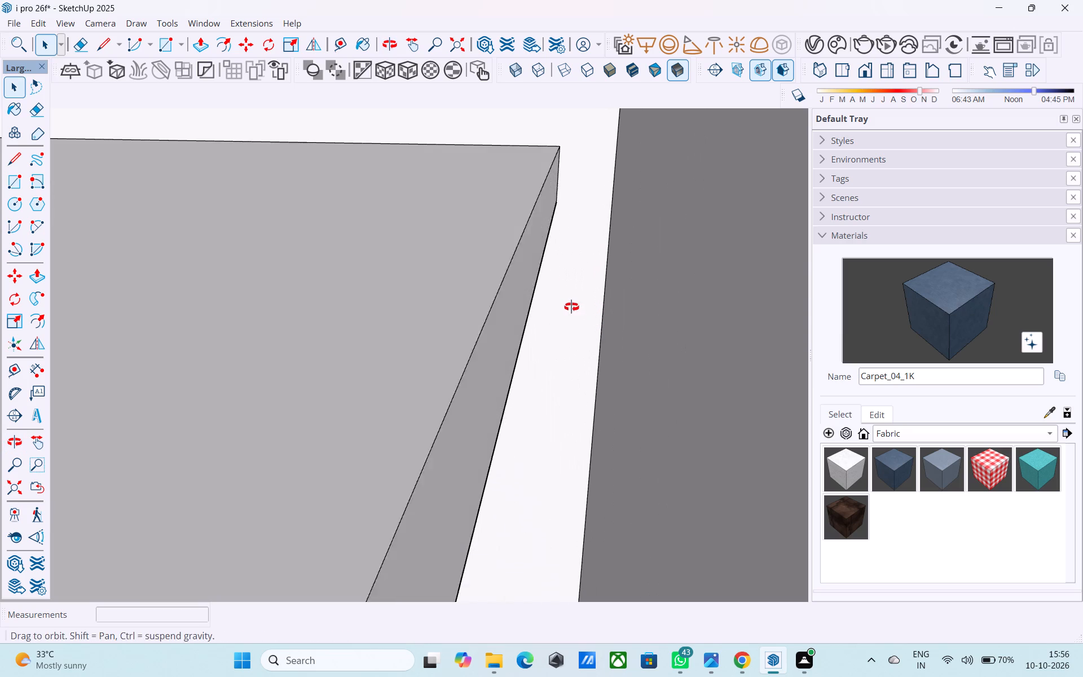
middle_drag(571, 307, 570, 305)
click(499, 277)
key(p)
click(499, 277)
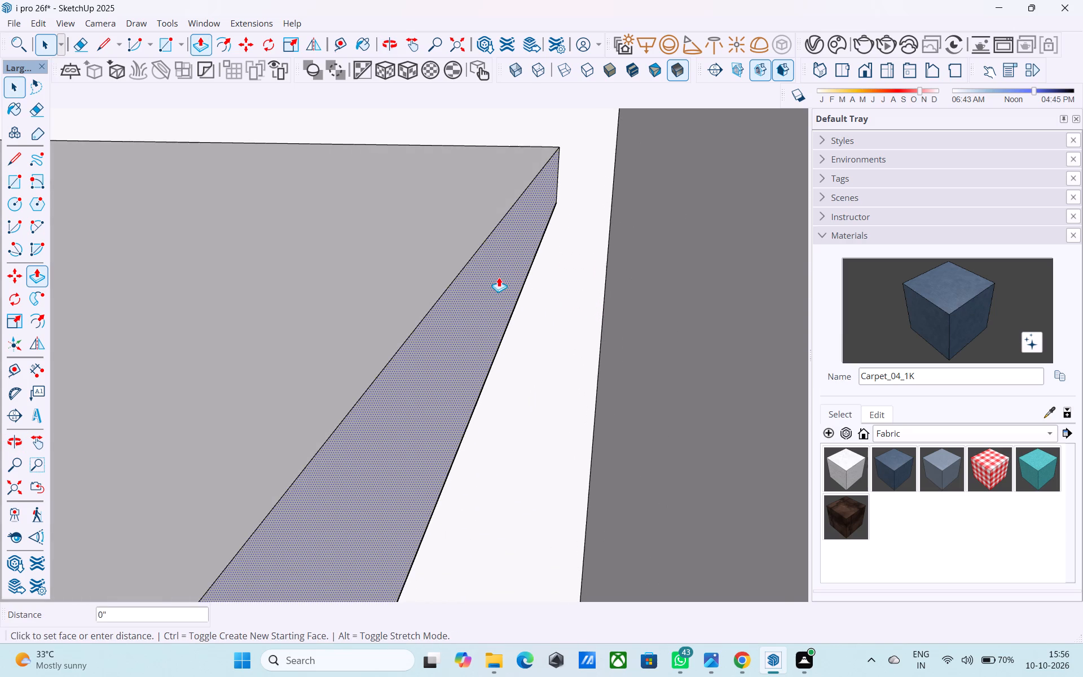
click(721, 269)
middle_drag(531, 289, 676, 287)
scroll(512, 277, down, 10)
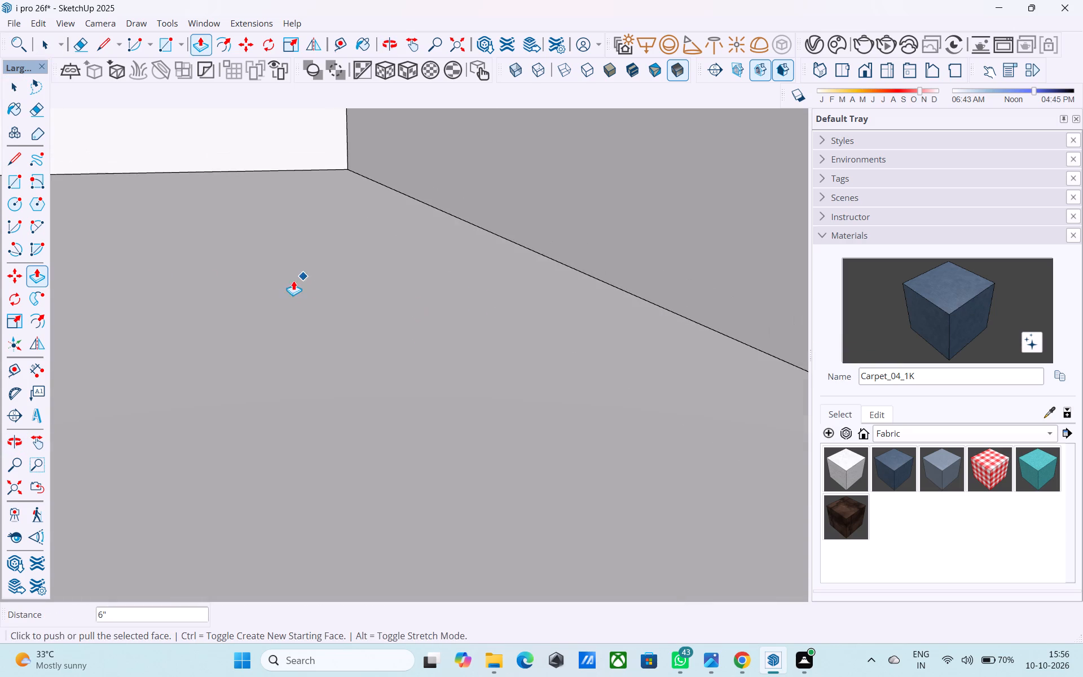
scroll(293, 280, down, 20)
scroll(293, 280, down, 20)
scroll(293, 280, down, 1)
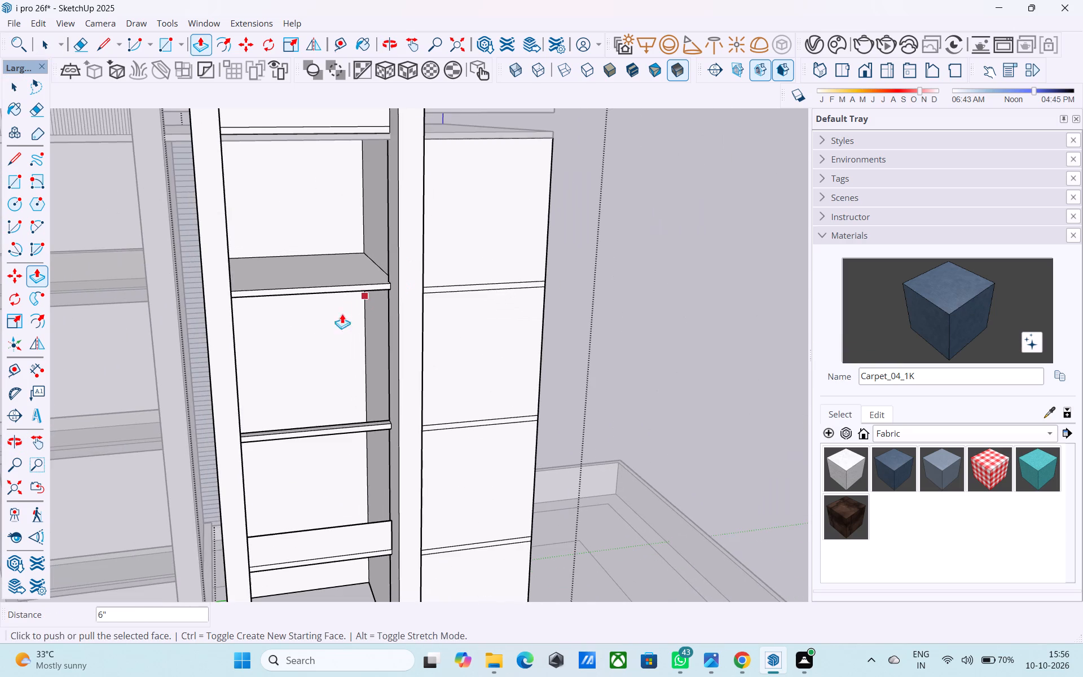
middle_drag(306, 288, 301, 297)
scroll(298, 302, up, 3)
key(space)
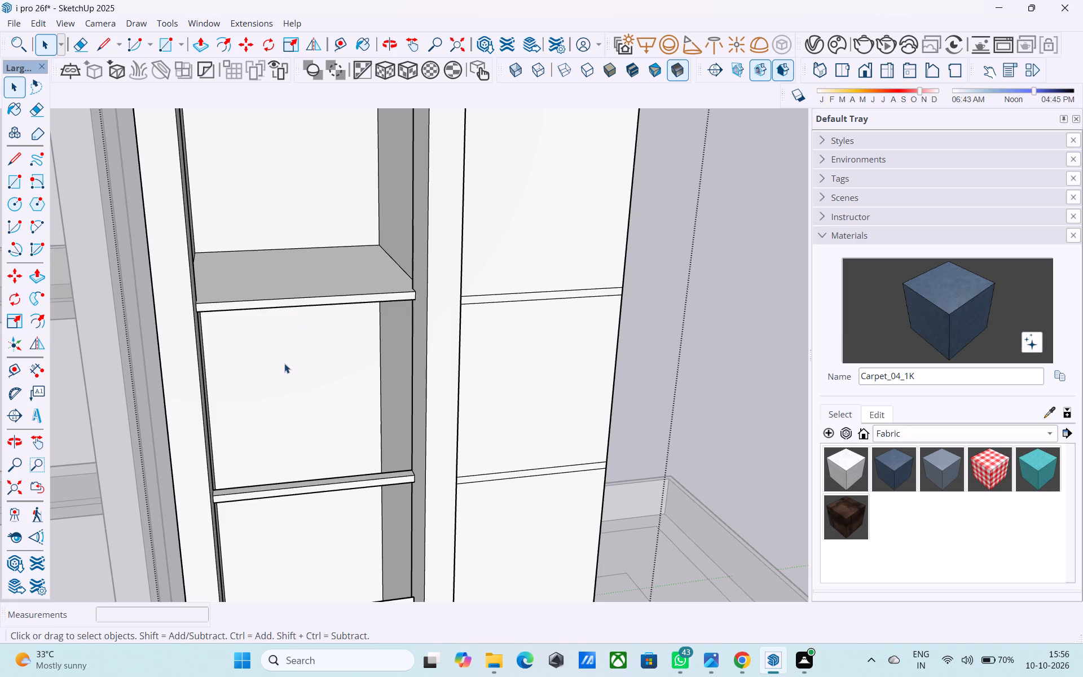
Draw a vertical line closing one end of the next lower slab strip's inner face, where it meets the bay's side wall.
shift+middle_drag(287, 381, 319, 327)
shift+middle_drag(382, 428, 377, 307)
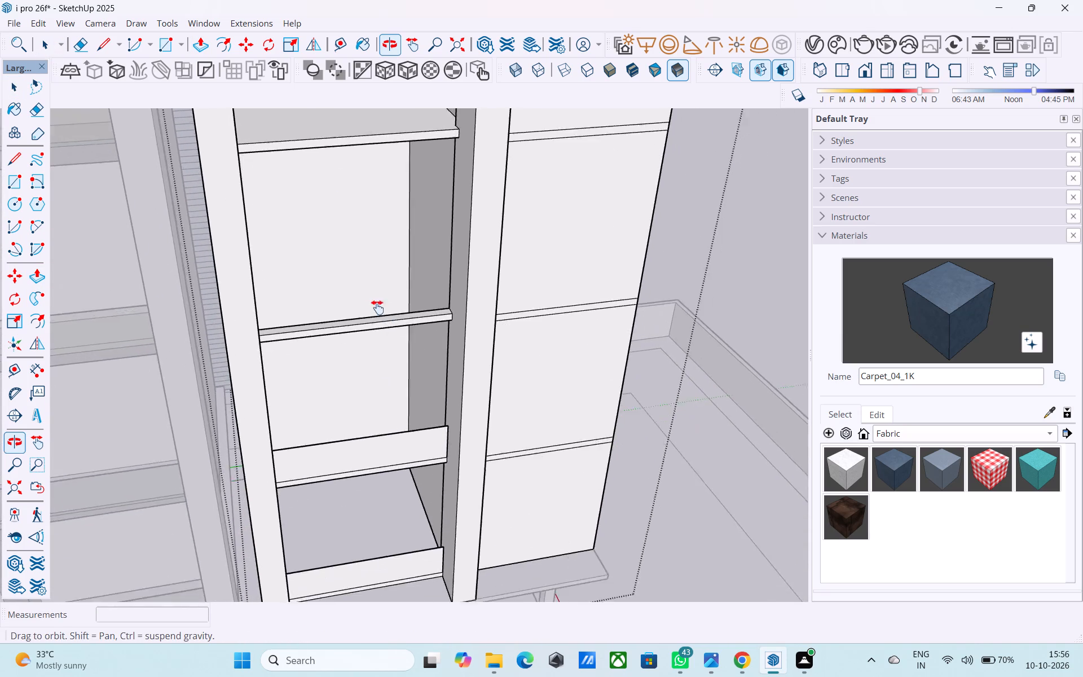
shift+middle_drag(377, 307, 392, 427)
scroll(403, 480, up, 16)
middle_drag(425, 520, 470, 538)
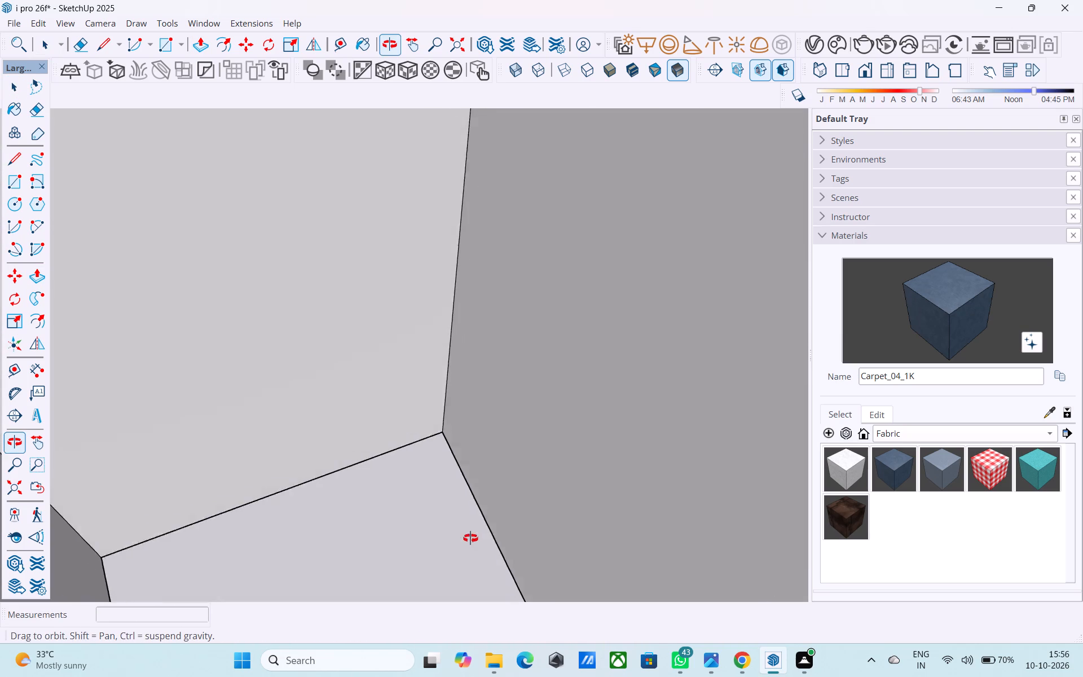
middle_drag(470, 538, 447, 480)
scroll(433, 473, down, 8)
shift+middle_drag(434, 477, 358, 525)
shift+scroll(366, 516, down, 2)
shift+middle_drag(363, 511, 362, 509)
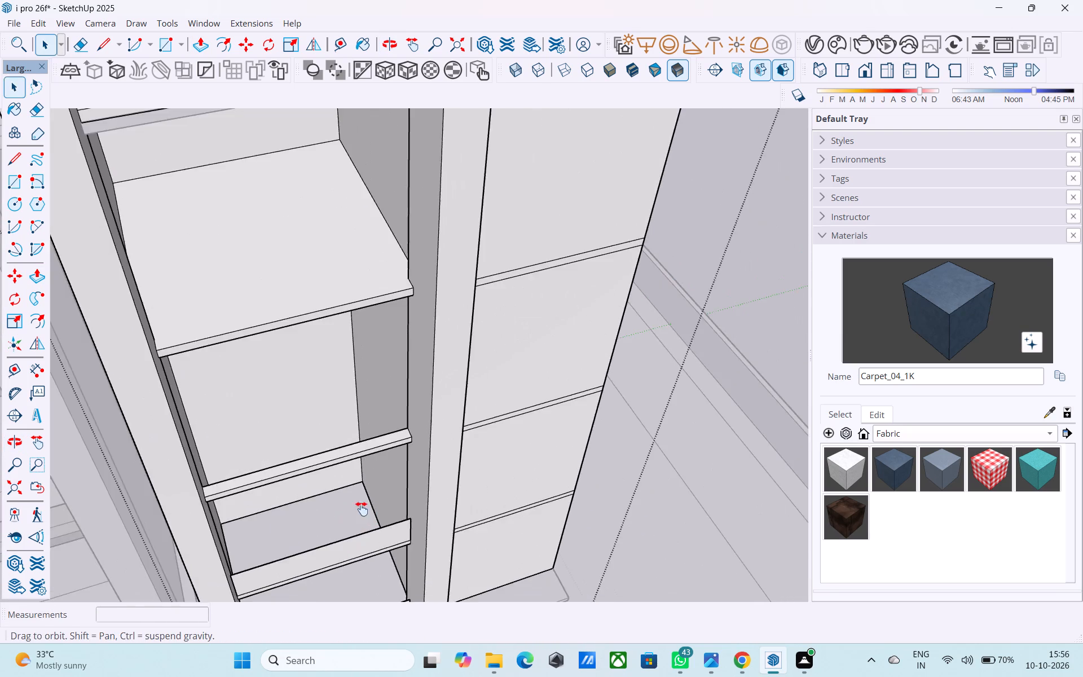
shift+middle_drag(362, 509, 430, 469)
scroll(433, 452, up, 7)
middle_drag(427, 432, 470, 465)
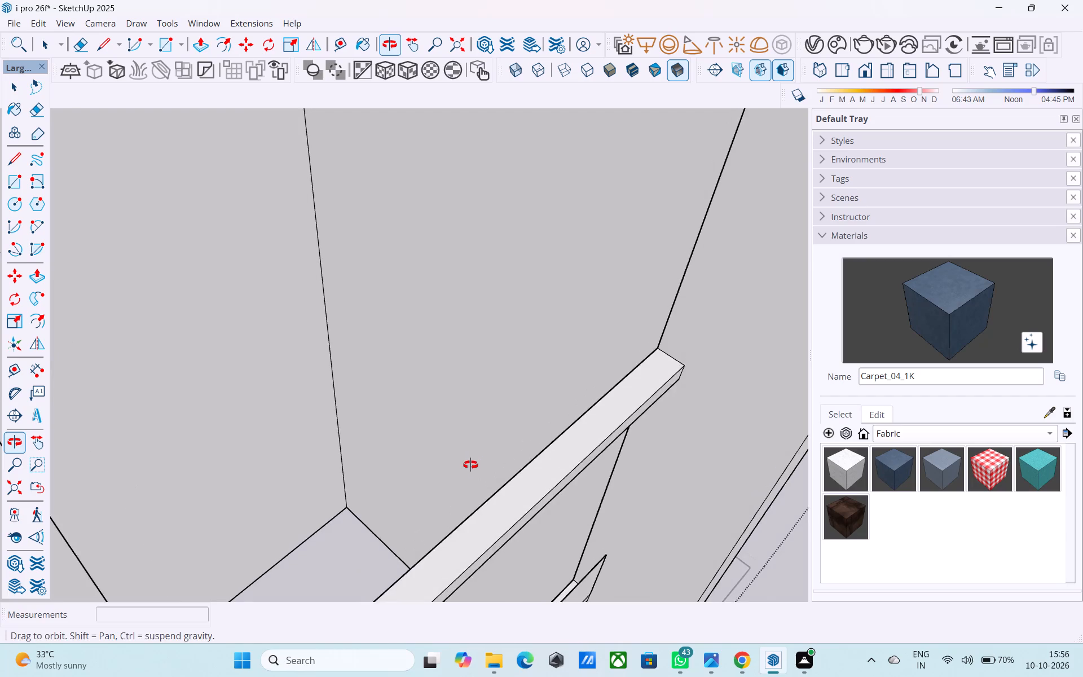
middle_drag(470, 465, 470, 465)
scroll(470, 465, up, 3)
middle_drag(544, 481, 581, 478)
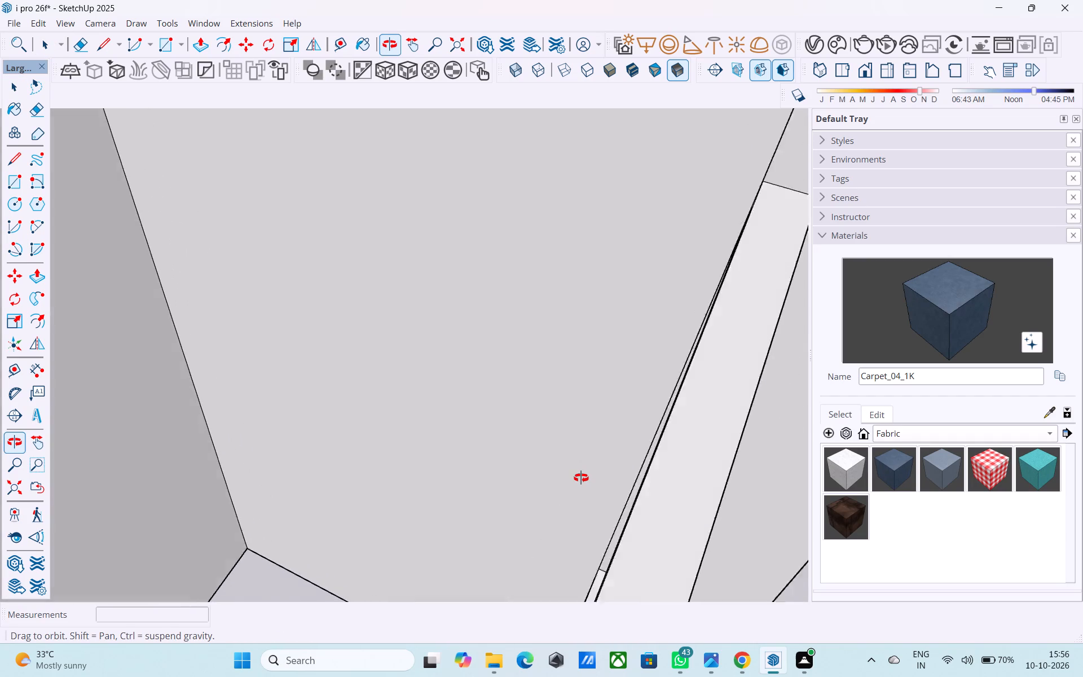
middle_drag(581, 478, 587, 480)
shift+middle_drag(683, 435, 643, 401)
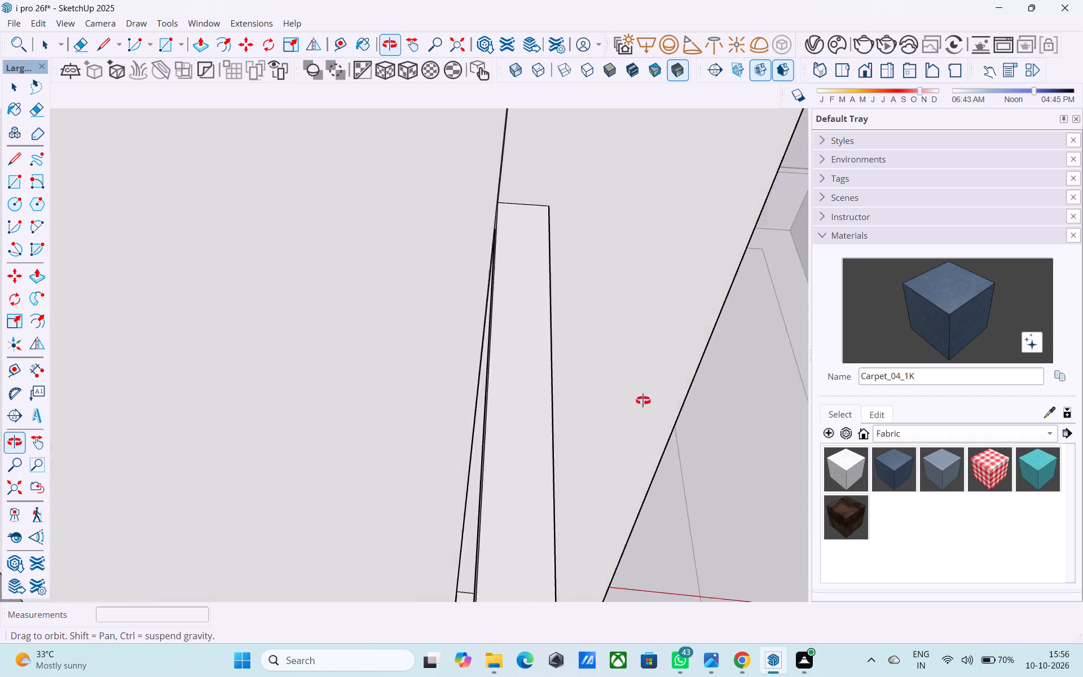
shift+middle_drag(643, 401, 772, 343)
middle_drag(540, 364, 727, 320)
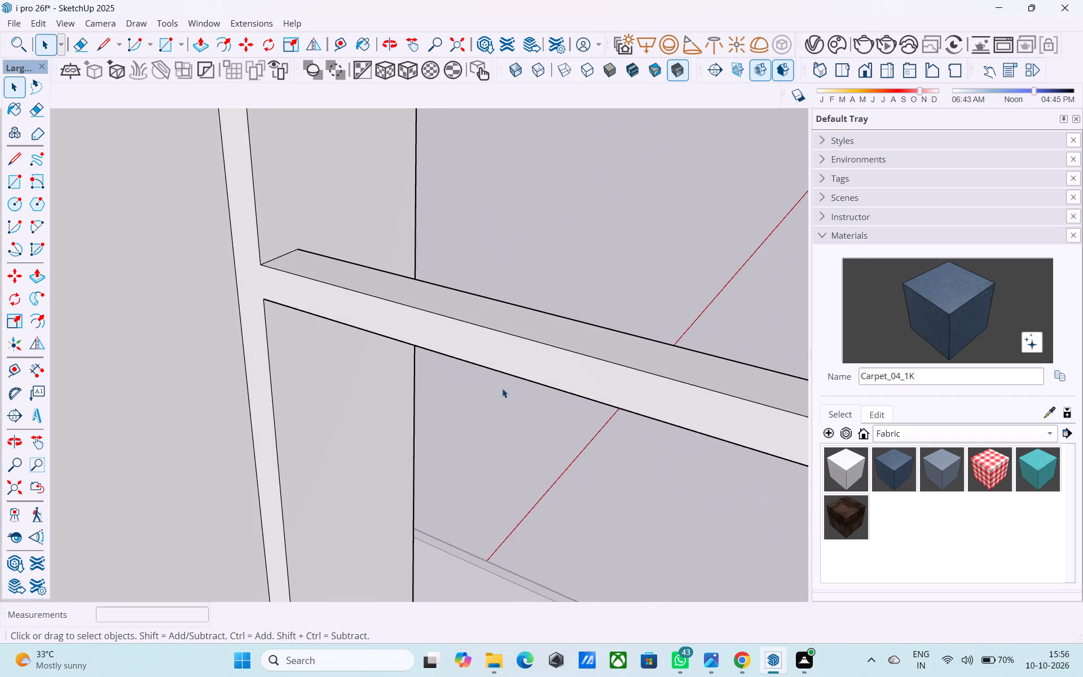
key(l)
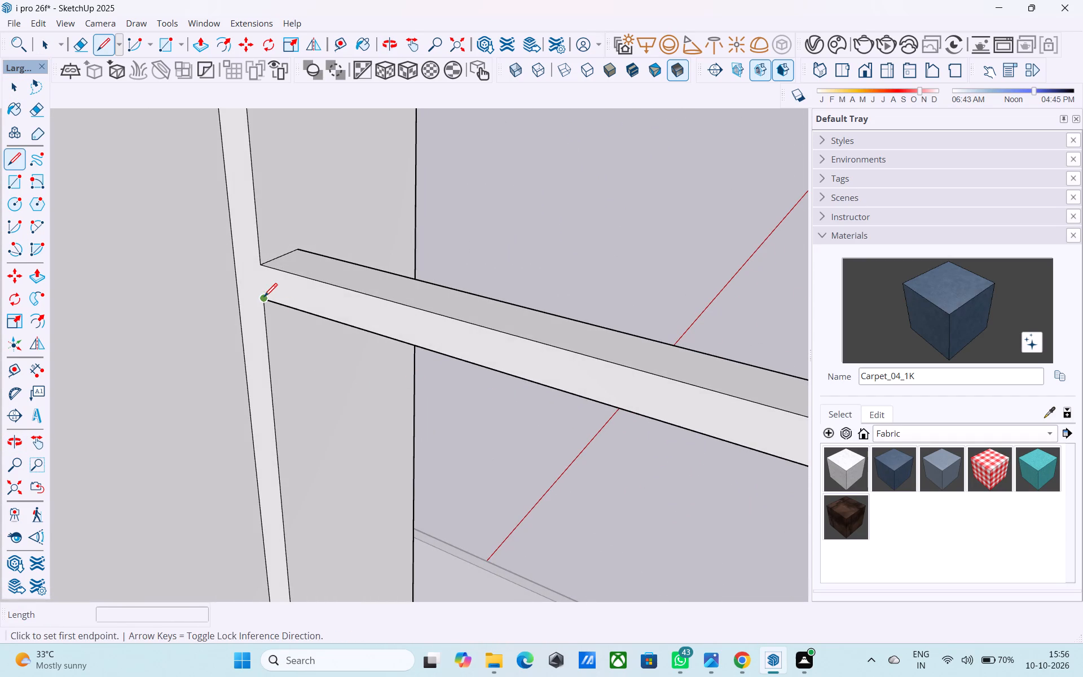
click(264, 298)
click(261, 266)
Draw a vertical line closing the opposite end of the slab strip's inner face, where it meets the bay's other side wall.
shift+middle_drag(514, 313, 402, 305)
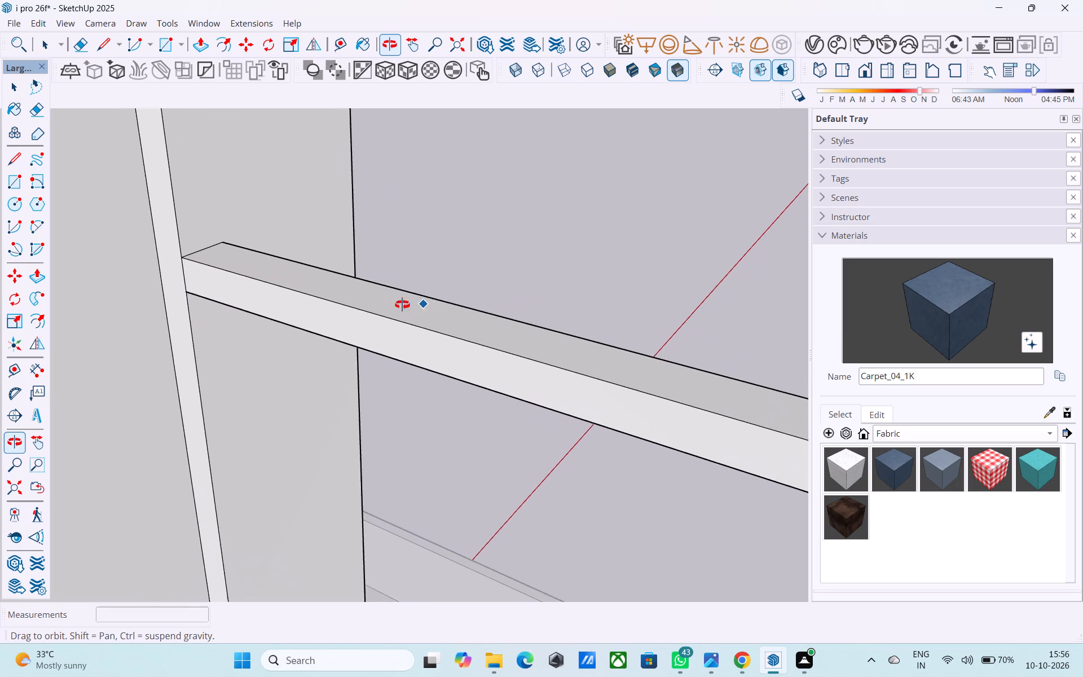
shift+middle_drag(402, 305, 327, 294)
shift+middle_drag(559, 309, 410, 271)
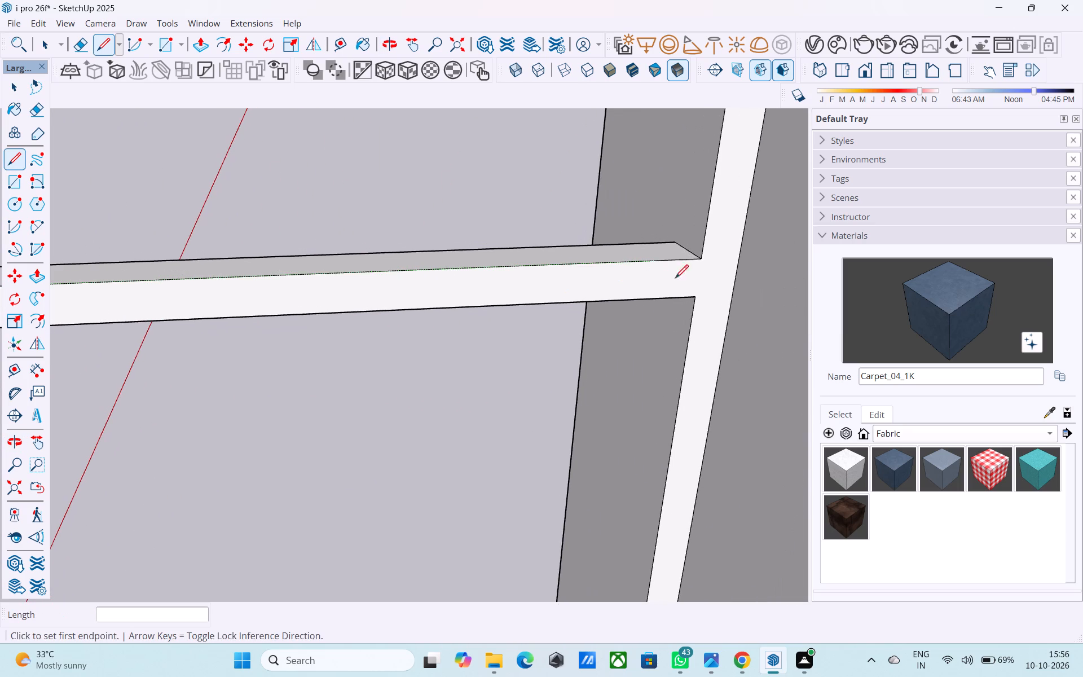
click(699, 259)
click(695, 293)
key(space)
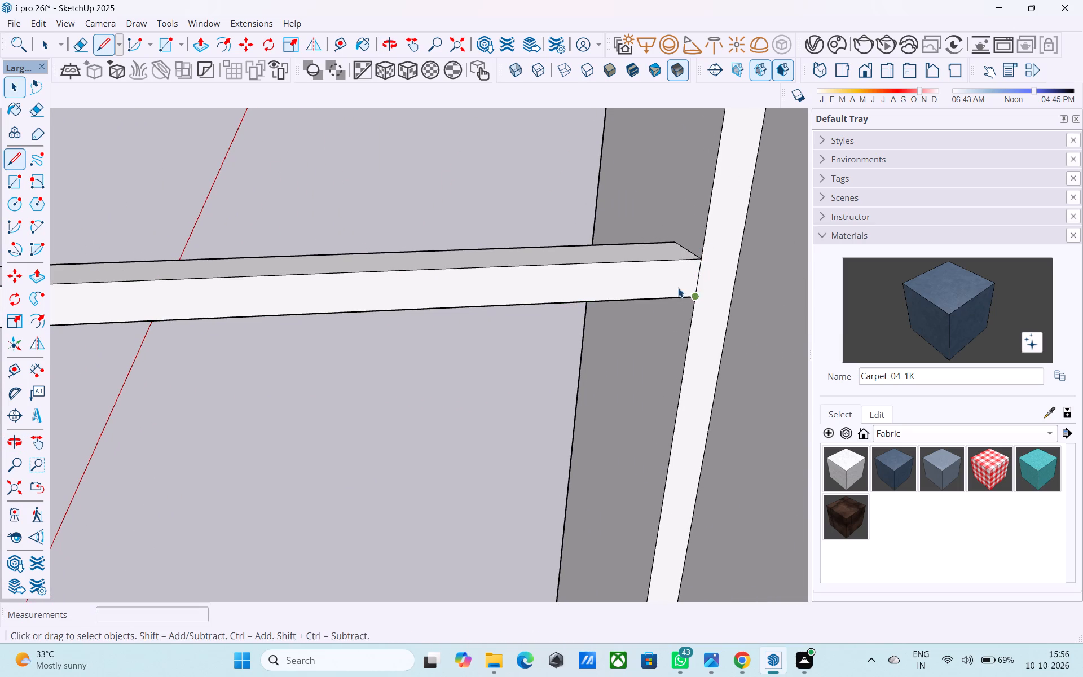
Push/Pull the slab strip's inner face 14' to extend it across the full depth of the recessed bay.
click(666, 282)
key(p)
click(666, 282)
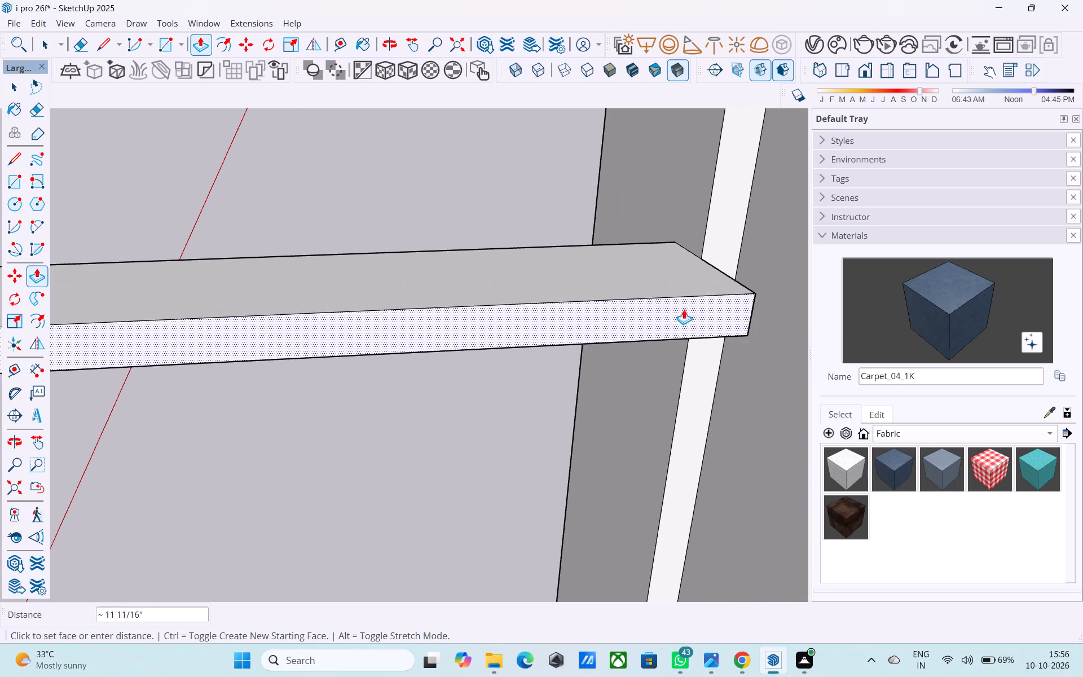
scroll(679, 313, down, 2)
middle_drag(677, 314, 976, 390)
middle_drag(414, 381, 728, 354)
scroll(509, 337, down, 4)
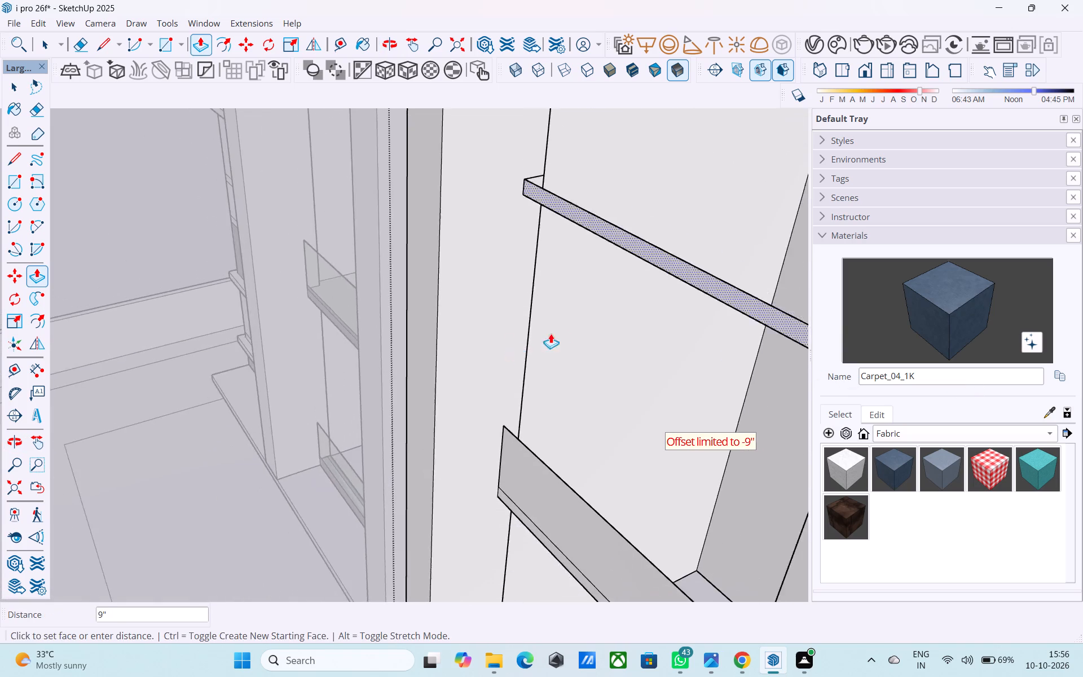
scroll(551, 333, down, 5)
scroll(584, 341, up, 1)
middle_drag(584, 341, 432, 457)
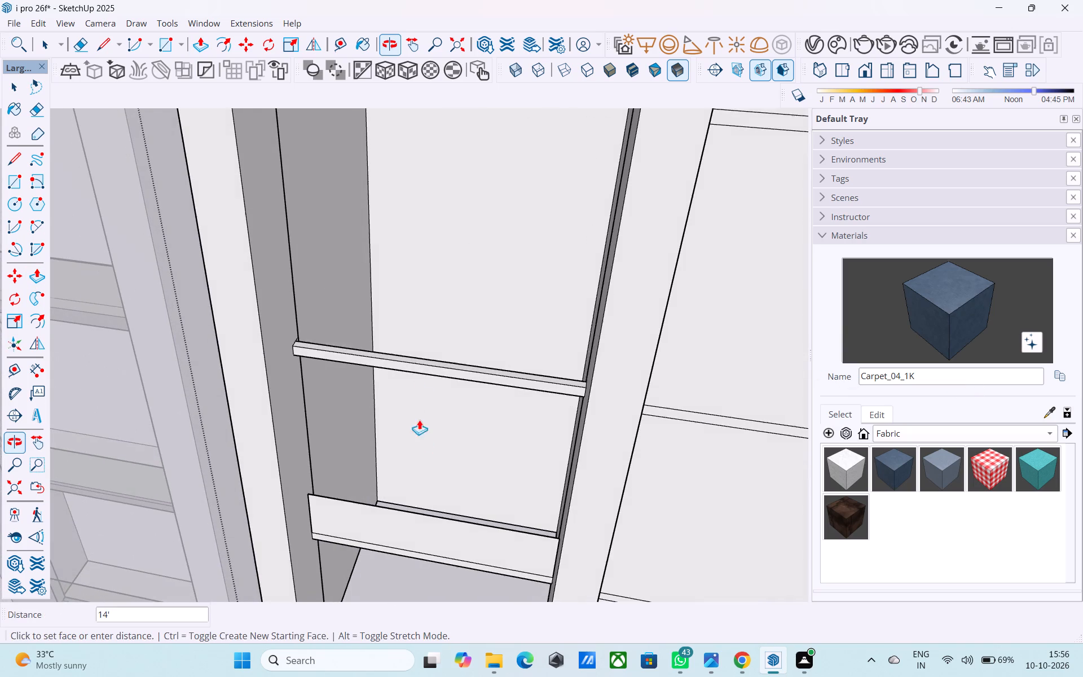
click(465, 167)
Push/Pull one side face of the extended balcony slab 6" to meet the bay's side wall.
scroll(322, 262, up, 8)
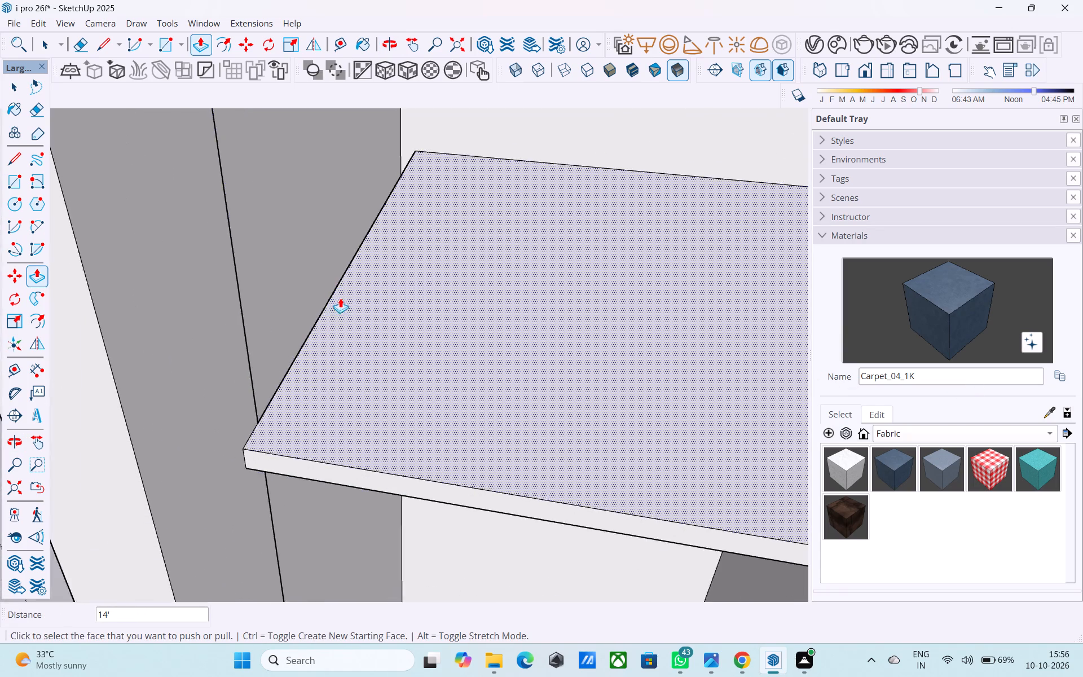
scroll(340, 298, up, 10)
middle_drag(333, 316, 461, 241)
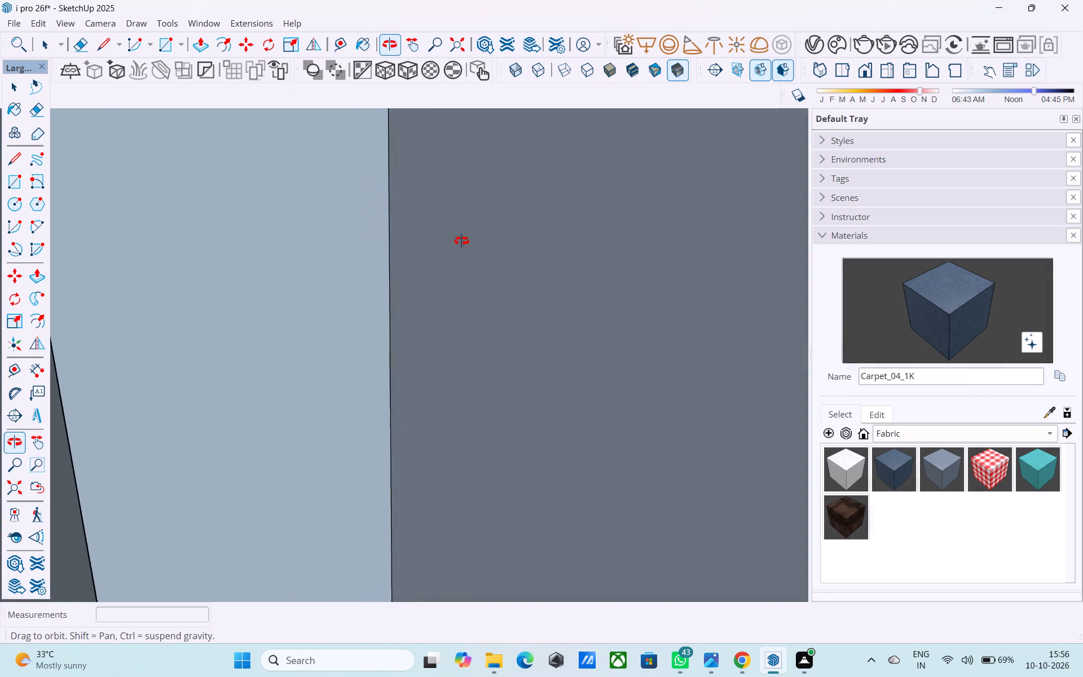
middle_drag(461, 241, 376, 267)
scroll(358, 282, up, 5)
middle_drag(342, 304, 468, 244)
click(275, 373)
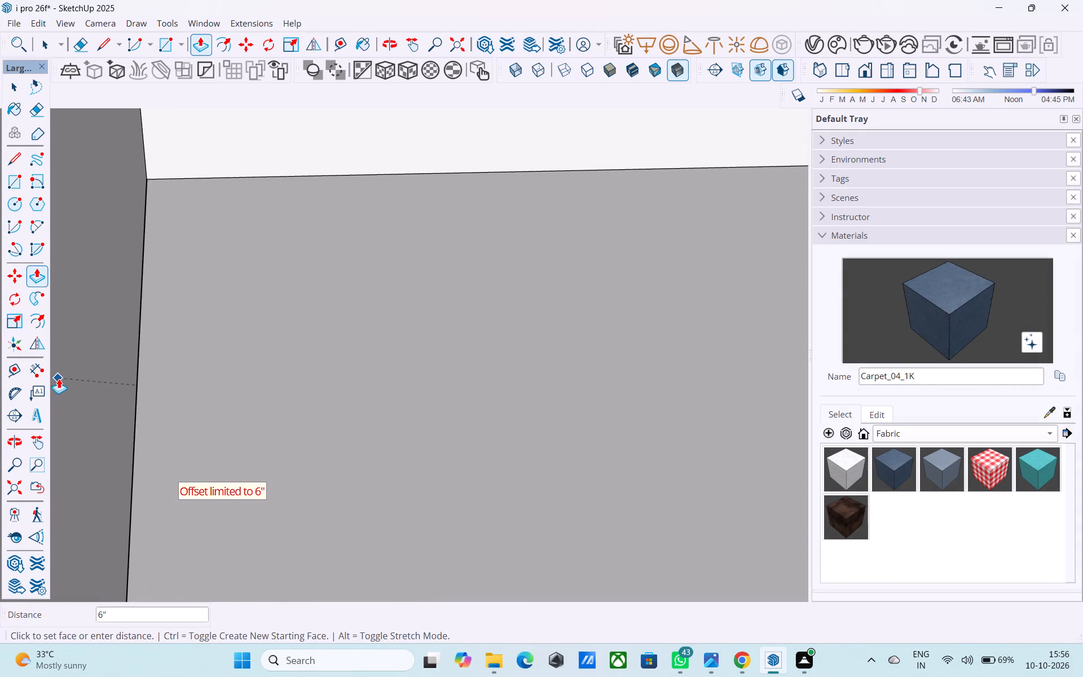
click(63, 376)
middle_drag(390, 359, 191, 351)
scroll(273, 300, down, 19)
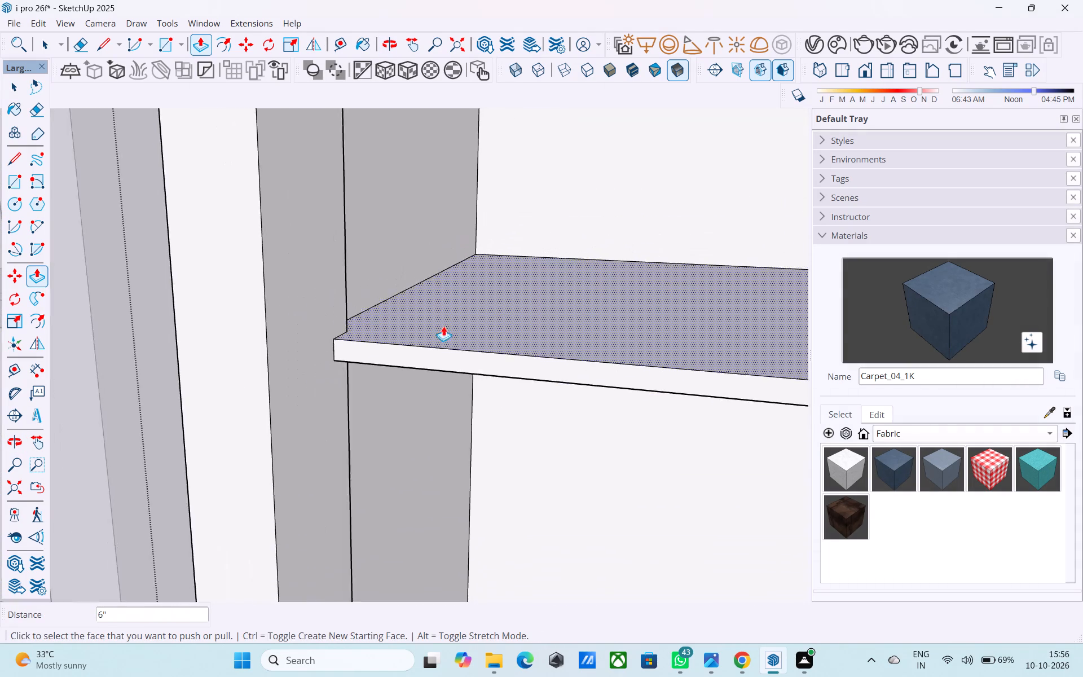
Push/Pull the extended balcony slab's opposite side face 6" to meet the other side wall.
scroll(443, 326, down, 2)
shift+middle_drag(522, 342, 358, 463)
middle_drag(551, 412, 392, 415)
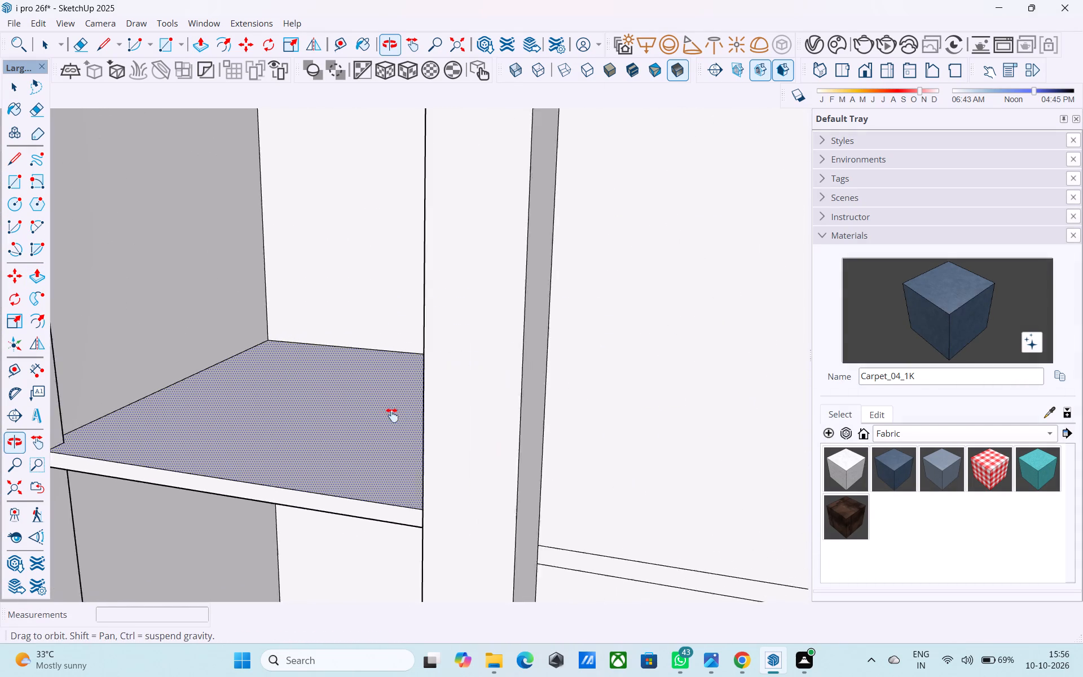
middle_drag(392, 415, 409, 425)
middle_drag(358, 412, 481, 427)
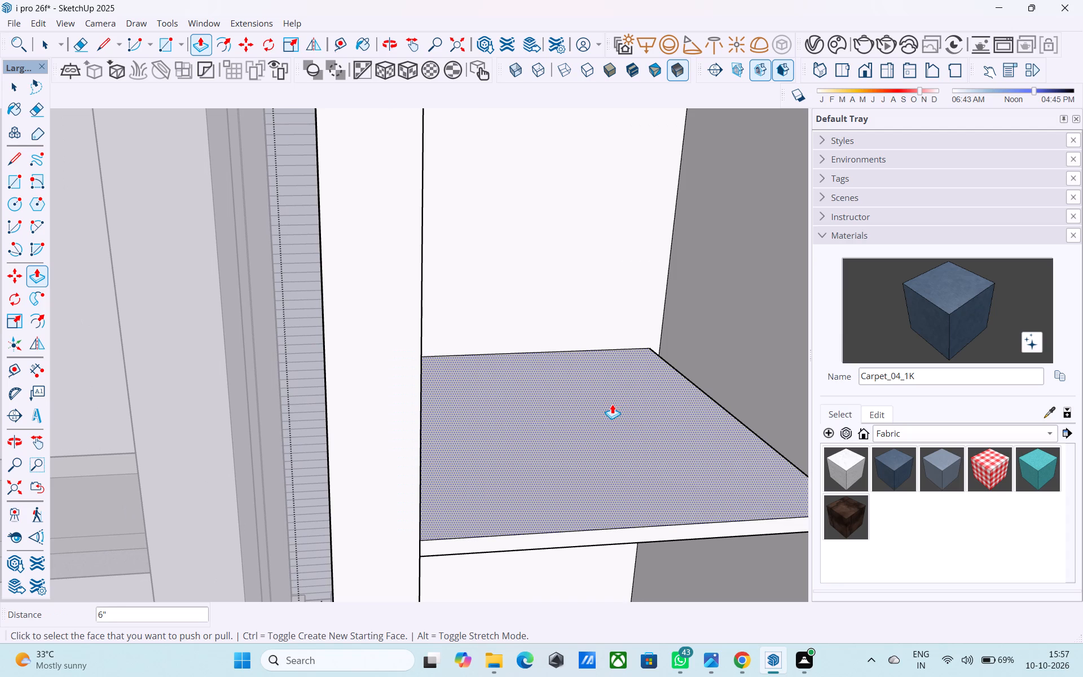
shift+middle_drag(602, 404, 555, 437)
scroll(552, 439, up, 7)
shift+middle_drag(689, 435, 523, 468)
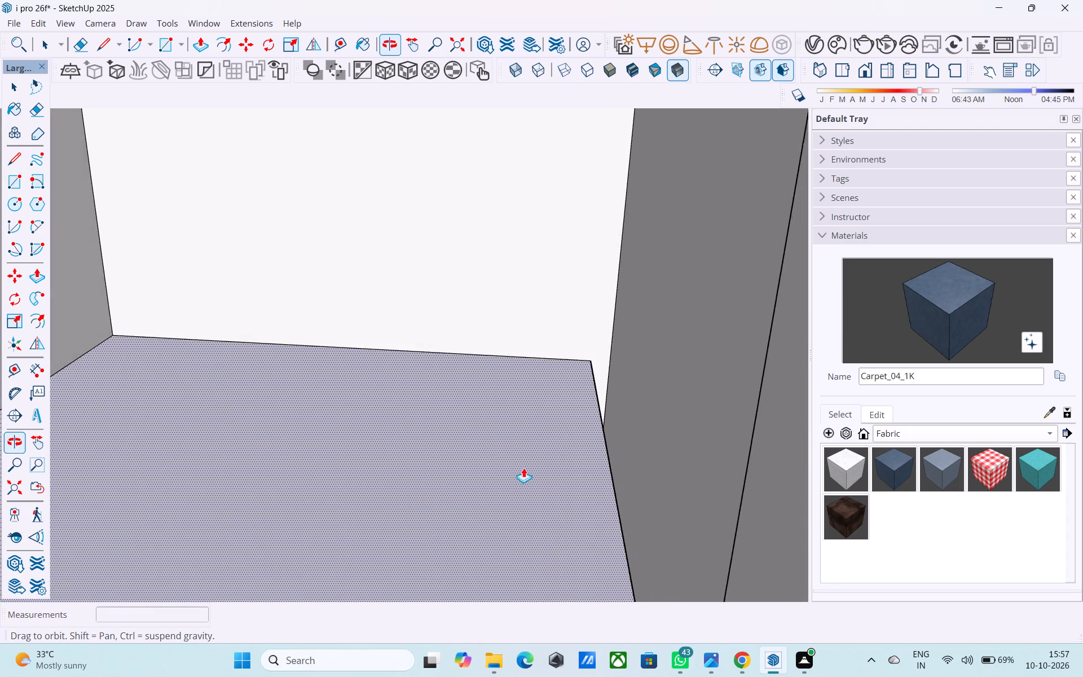
shift+middle_drag(523, 468, 517, 466)
shift+middle_drag(585, 468, 503, 447)
scroll(544, 456, up, 7)
middle_drag(543, 456, 552, 482)
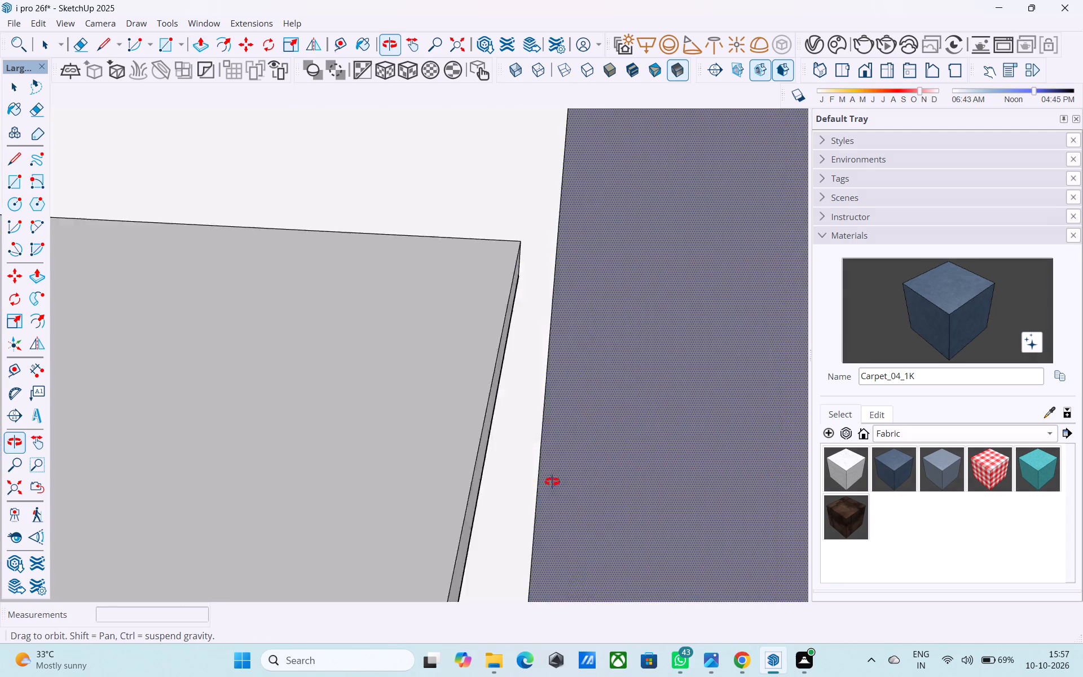
middle_drag(552, 482, 574, 482)
scroll(540, 462, up, 3)
middle_drag(531, 459, 456, 413)
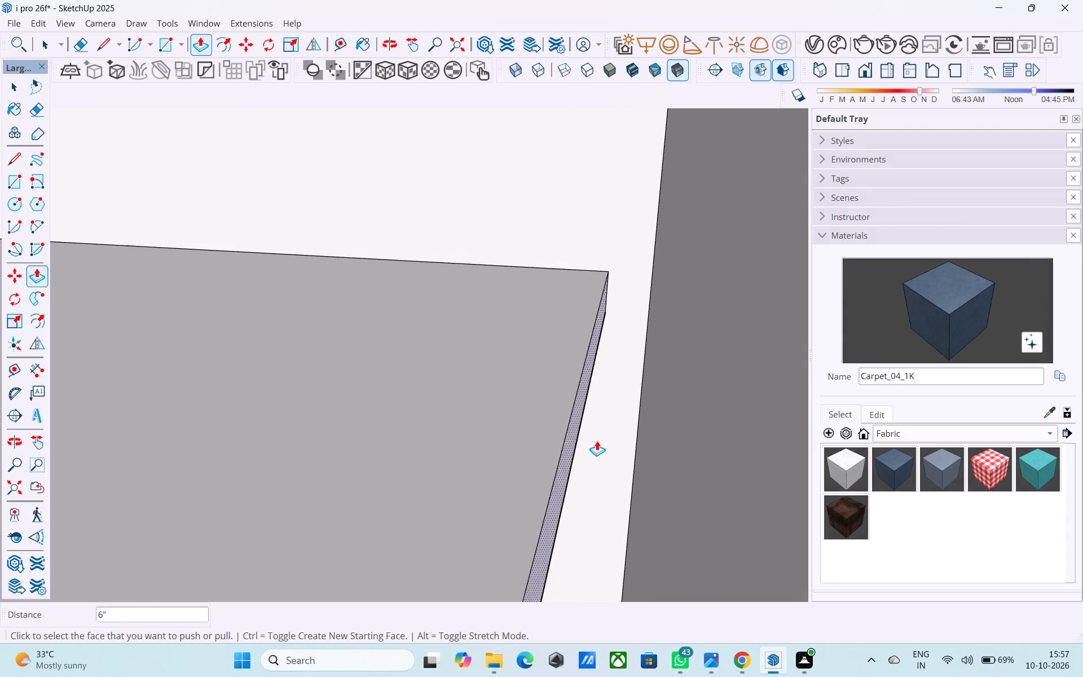
scroll(609, 441, up, 2)
click(553, 435)
click(733, 424)
Examine the next lower balcony's parapet and slab where they meet the recessed bay's side walls.
scroll(541, 430, up, 1)
middle_drag(598, 421, 649, 411)
scroll(624, 405, down, 20)
scroll(624, 405, down, 18)
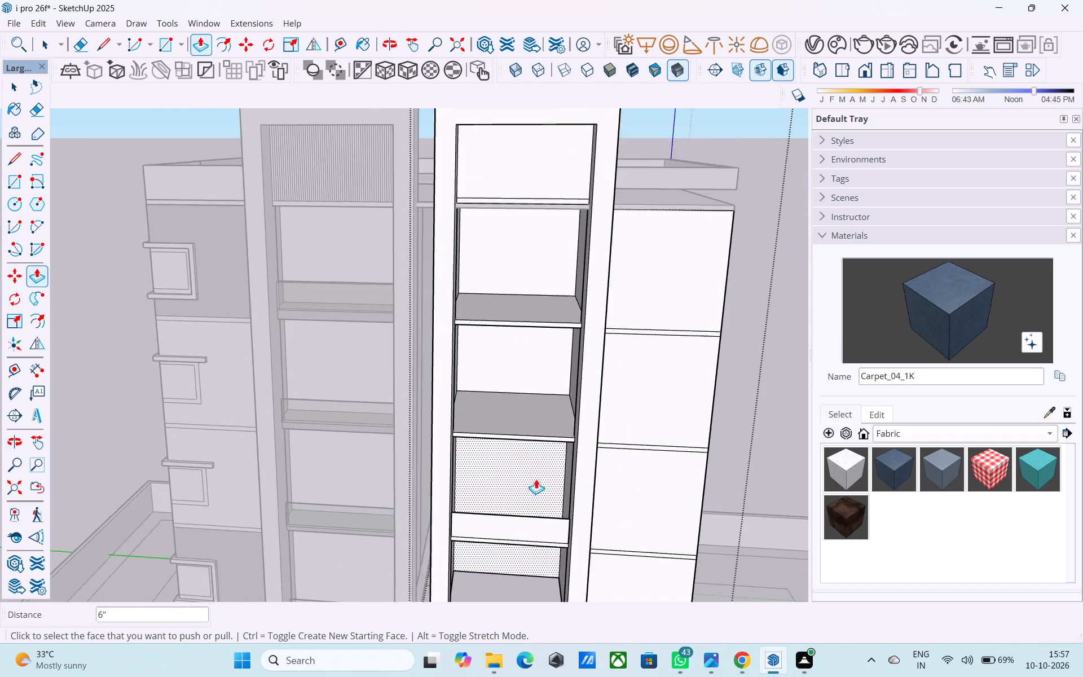
shift+middle_drag(531, 486, 529, 443)
scroll(488, 461, up, 8)
middle_drag(488, 487, 481, 509)
scroll(481, 509, up, 2)
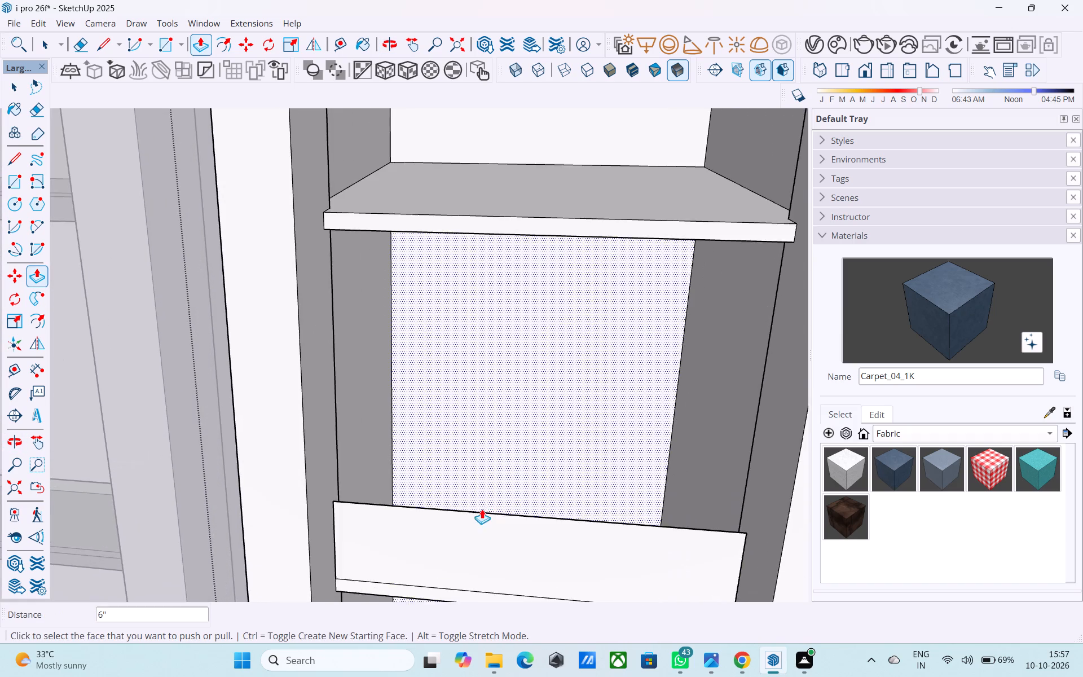
scroll(482, 509, up, 1)
shift+middle_drag(626, 501, 591, 547)
shift+middle_drag(705, 517, 565, 462)
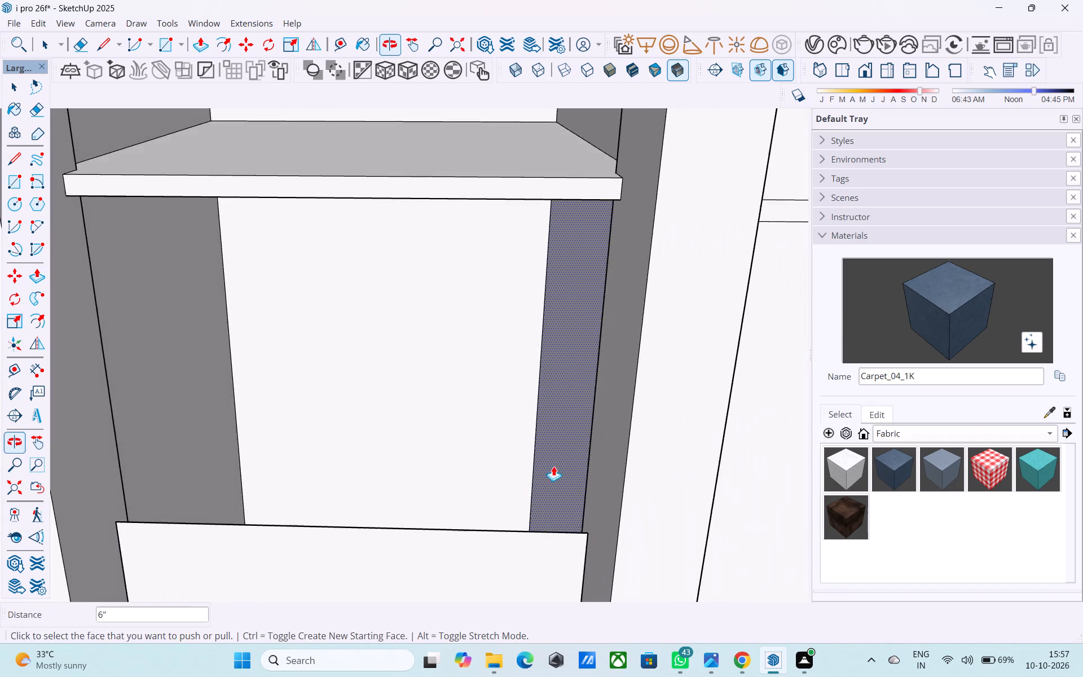
scroll(532, 485, up, 5)
middle_drag(525, 503, 449, 458)
shift+middle_drag(452, 526, 536, 439)
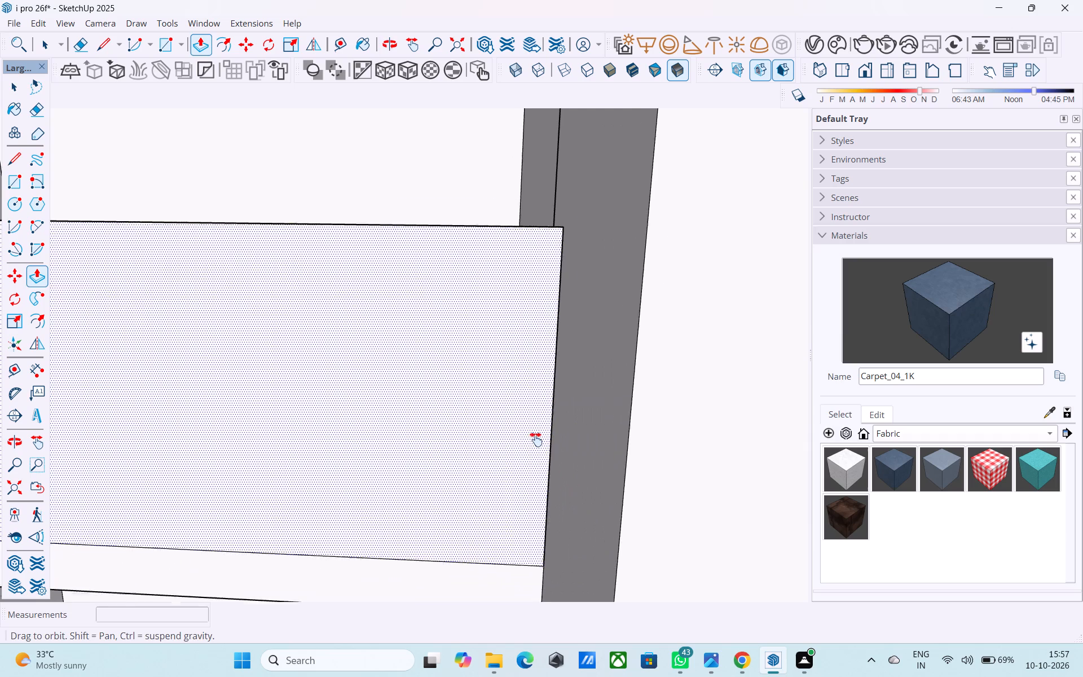
shift+middle_drag(536, 439, 539, 415)
scroll(531, 399, down, 8)
middle_drag(484, 495, 509, 467)
scroll(508, 468, up, 2)
middle_drag(520, 465, 561, 456)
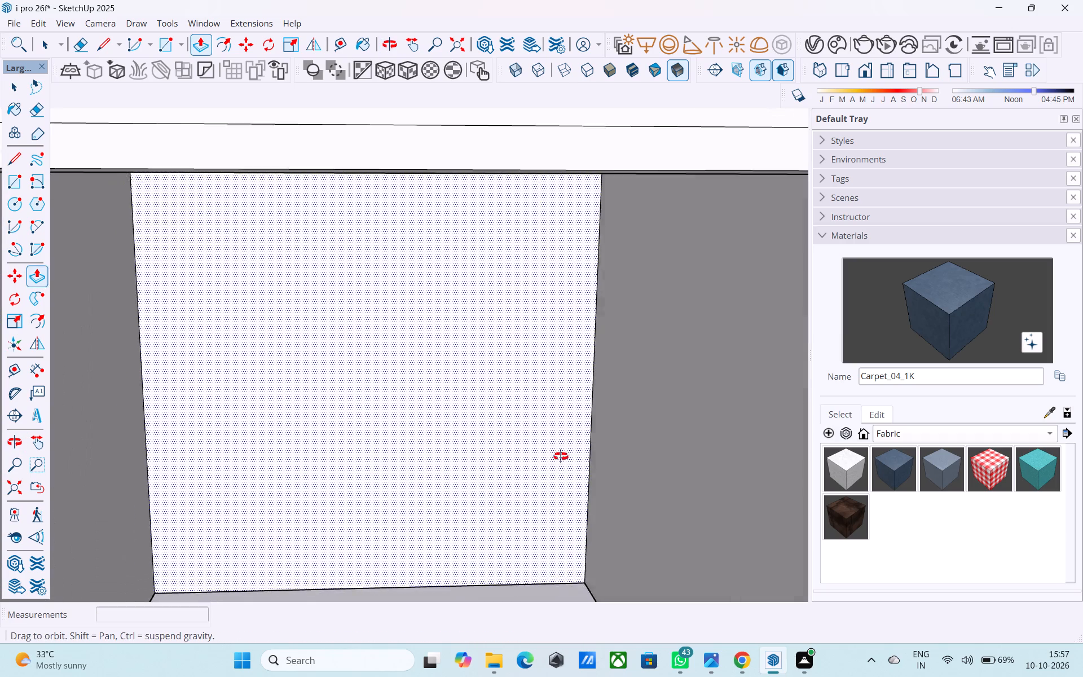
middle_drag(561, 456, 514, 463)
click(16, 539)
shift+middle_drag(323, 463, 280, 479)
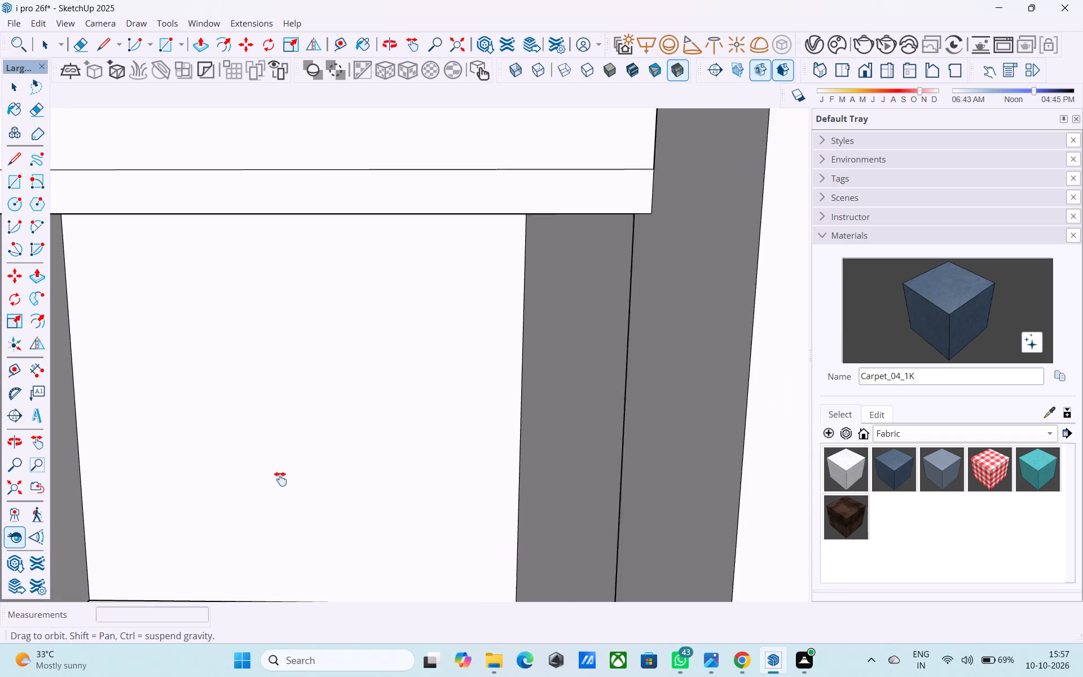
shift+middle_drag(280, 479, 266, 494)
scroll(315, 444, up, 4)
drag(300, 429, 709, 411)
drag(479, 411, 849, 438)
drag(469, 428, 632, 410)
scroll(632, 410, down, 5)
Draw a vertical line across one end of the next slab strip's inner face, where it meets the bay's side wall.
shift+middle_drag(601, 397, 589, 557)
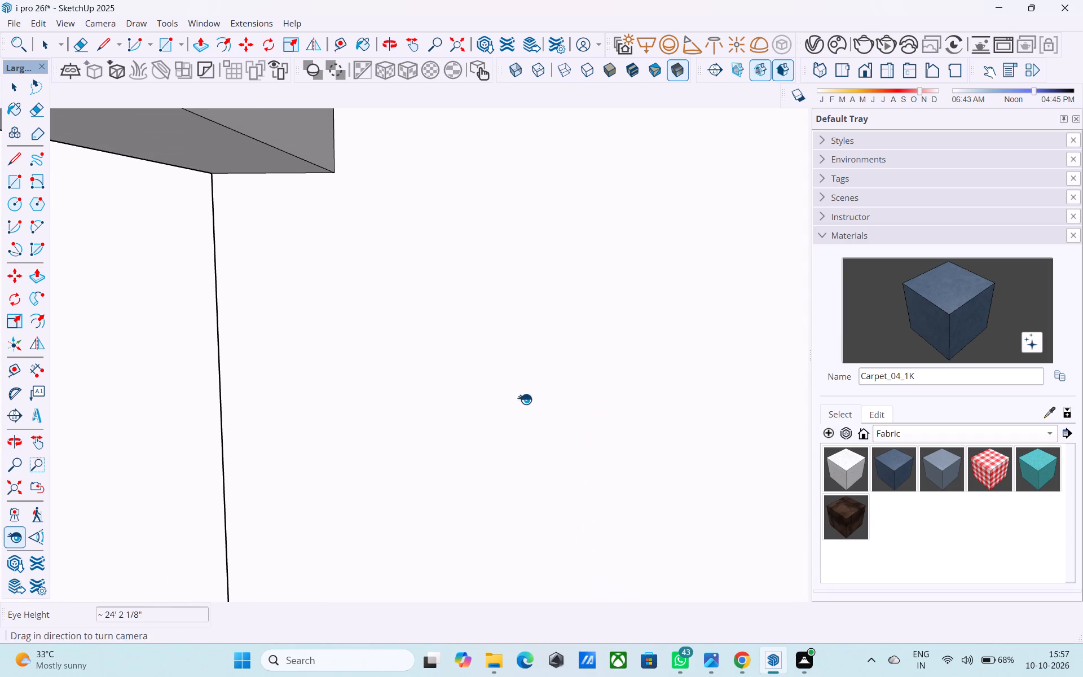
shift+middle_drag(523, 393, 576, 495)
middle_drag(532, 493, 473, 498)
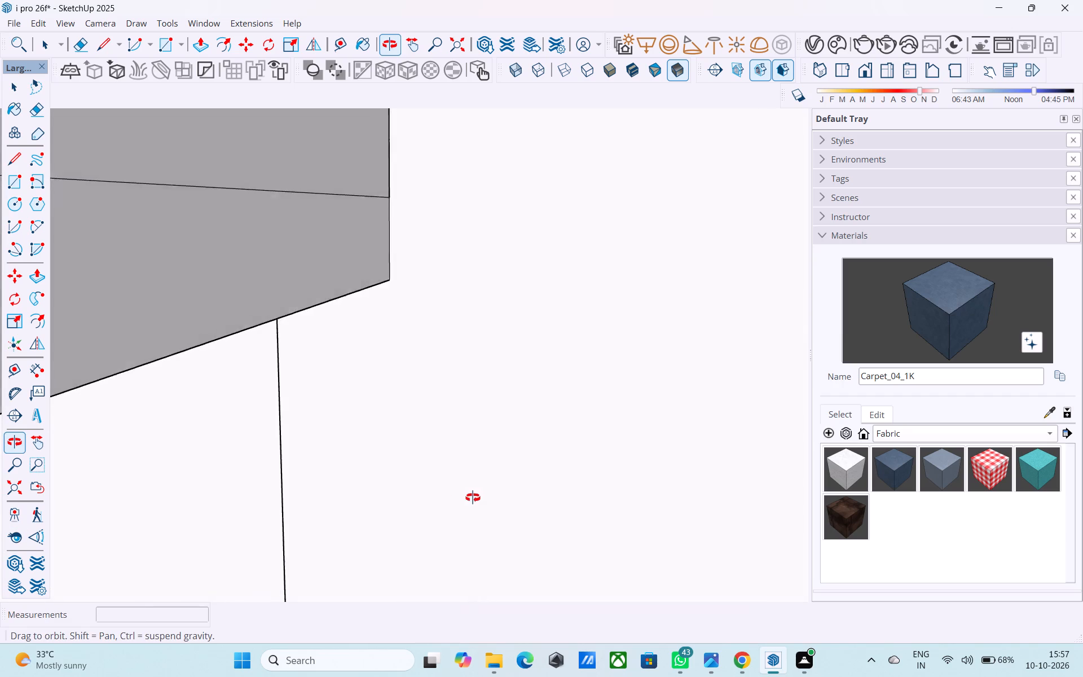
middle_drag(473, 498, 410, 485)
shift+middle_drag(446, 479, 513, 465)
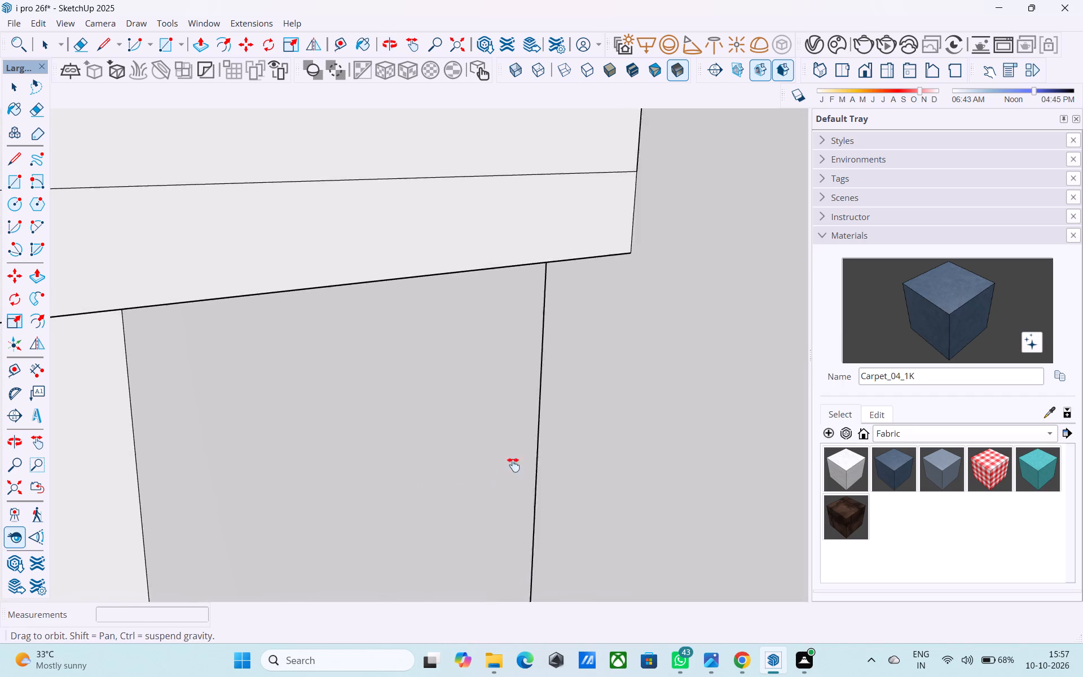
shift+middle_drag(513, 465, 794, 468)
shift+middle_drag(651, 436, 702, 445)
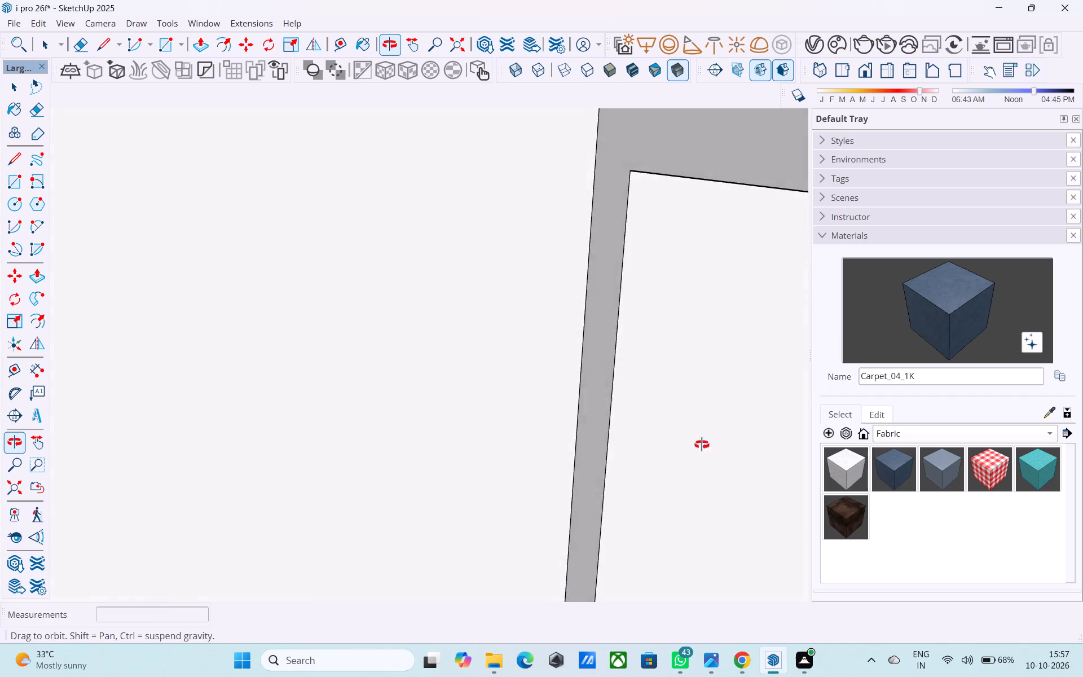
shift+middle_drag(702, 445, 578, 499)
shift+middle_drag(540, 466, 539, 479)
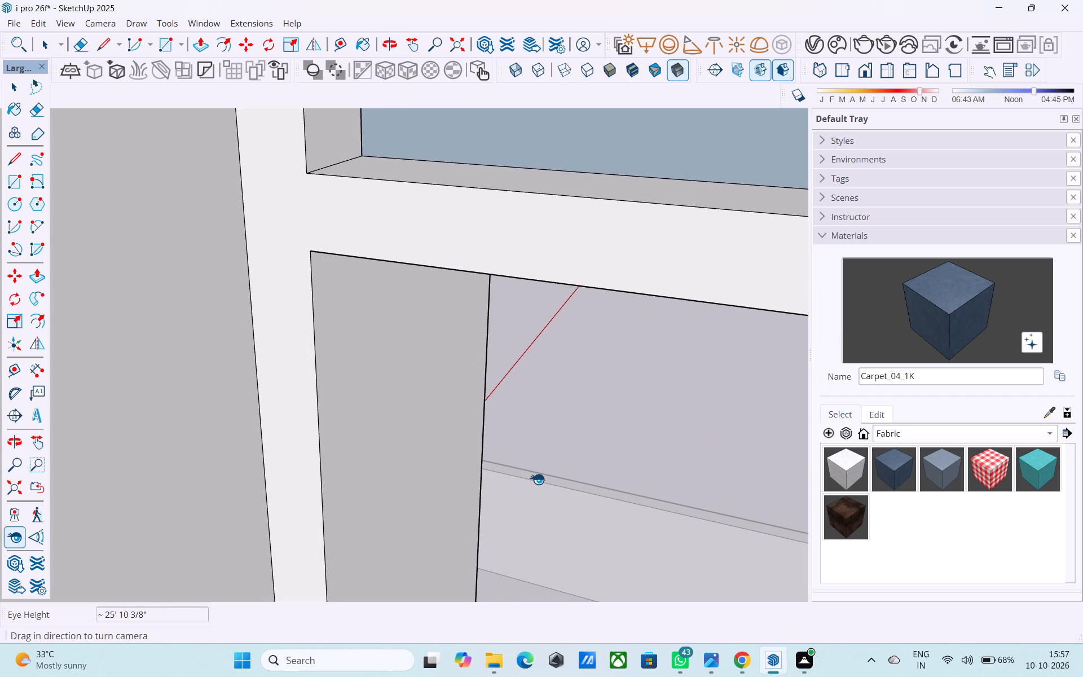
key(l)
click(312, 250)
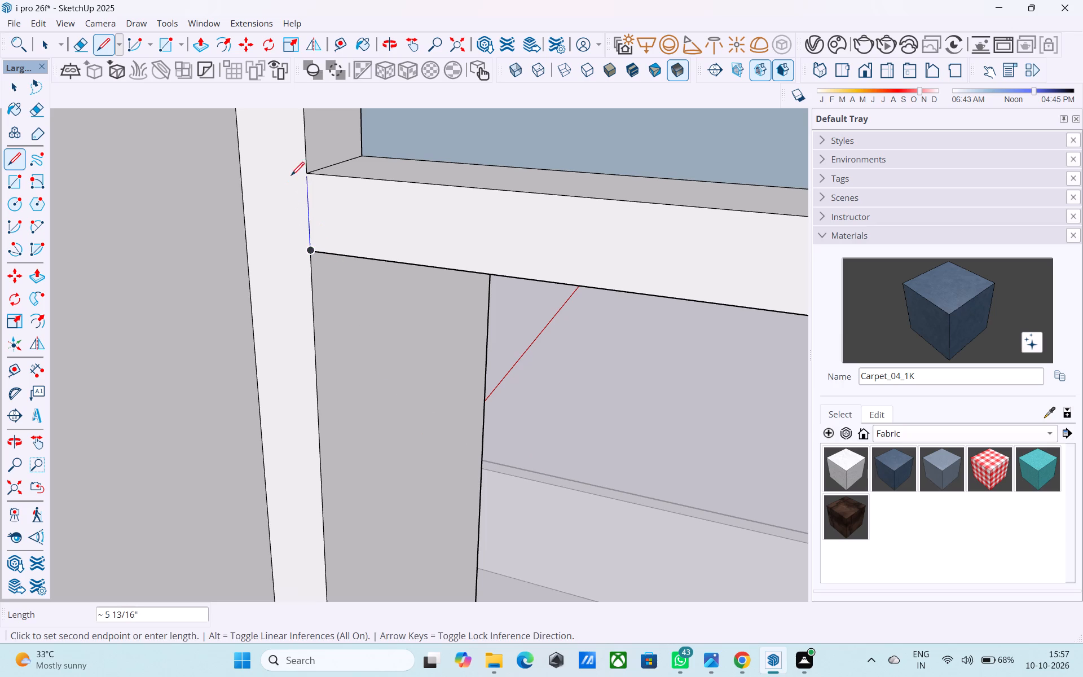
click(301, 177)
Draw a 6" vertical line closing the opposite end of the same strip's inner face at the other side wall.
scroll(408, 255, down, 1)
shift+middle_drag(391, 260, 204, 307)
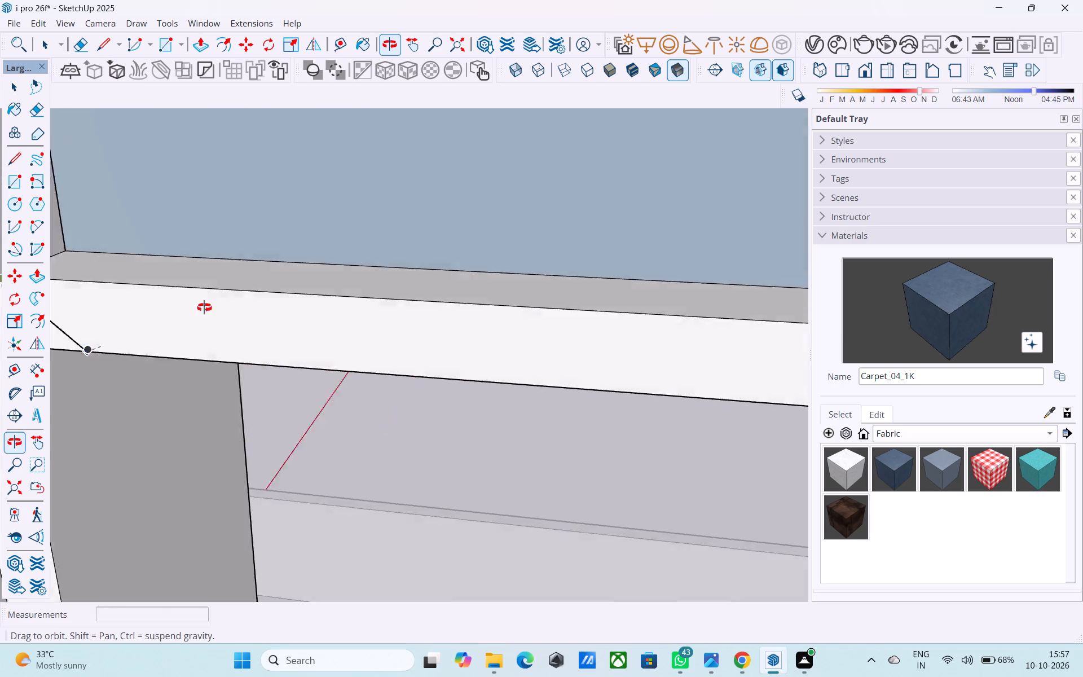
shift+middle_drag(204, 307, 663, 347)
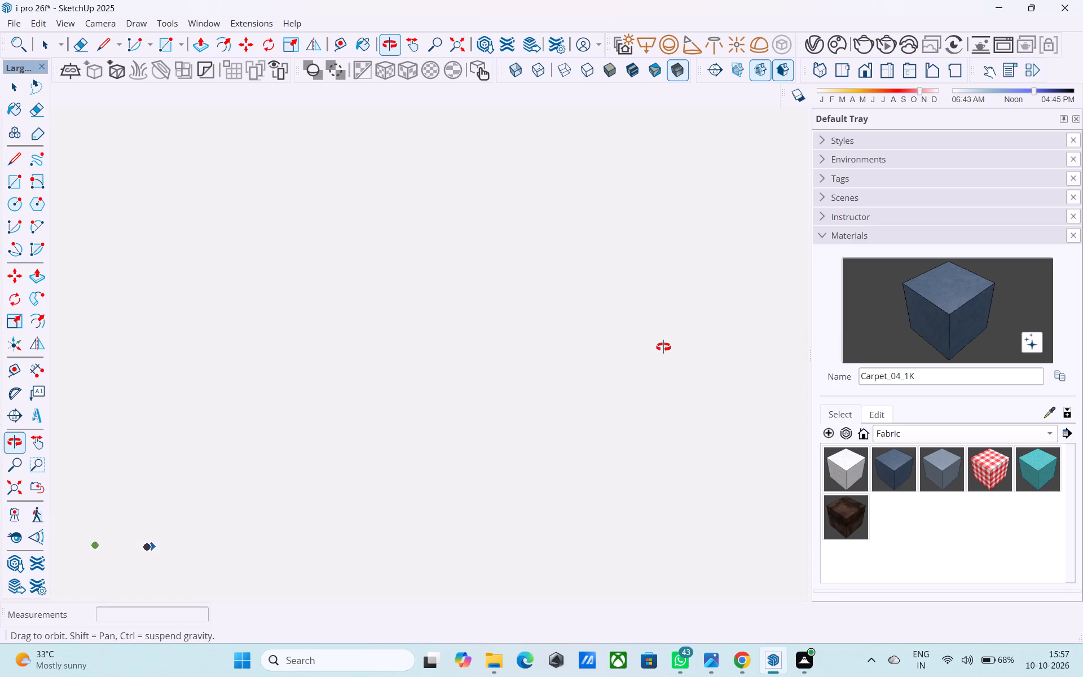
shift+middle_drag(663, 347, 316, 369)
shift+middle_drag(535, 363, 258, 419)
shift+middle_drag(290, 406, 361, 385)
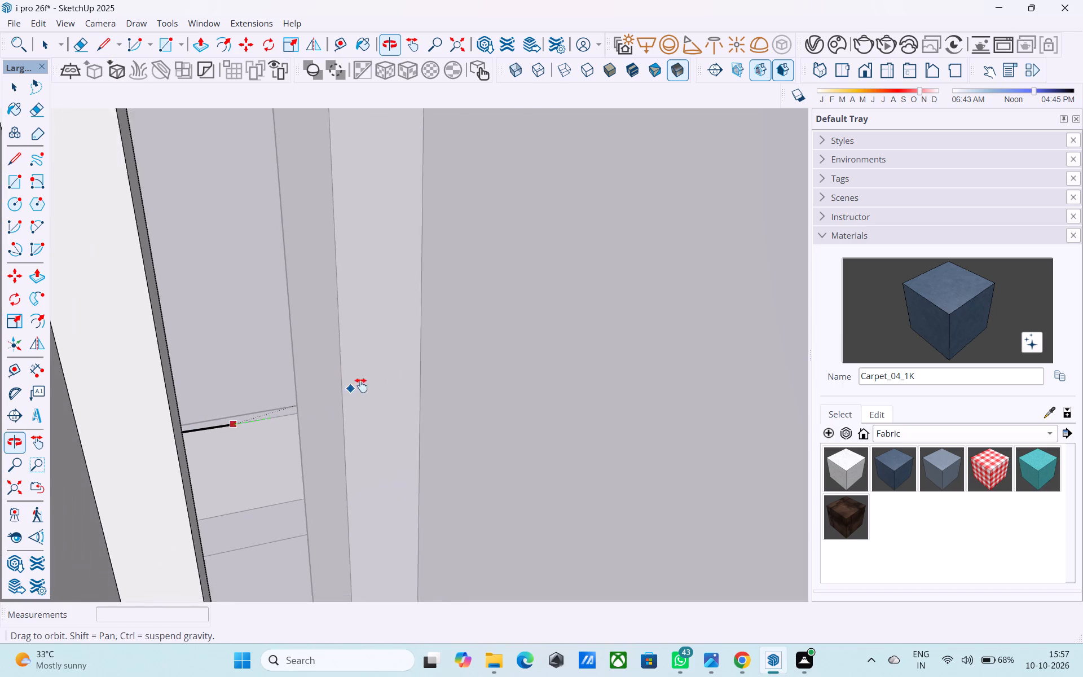
shift+middle_drag(361, 385, 594, 305)
shift+middle_drag(287, 420, 390, 390)
scroll(373, 373, up, 2)
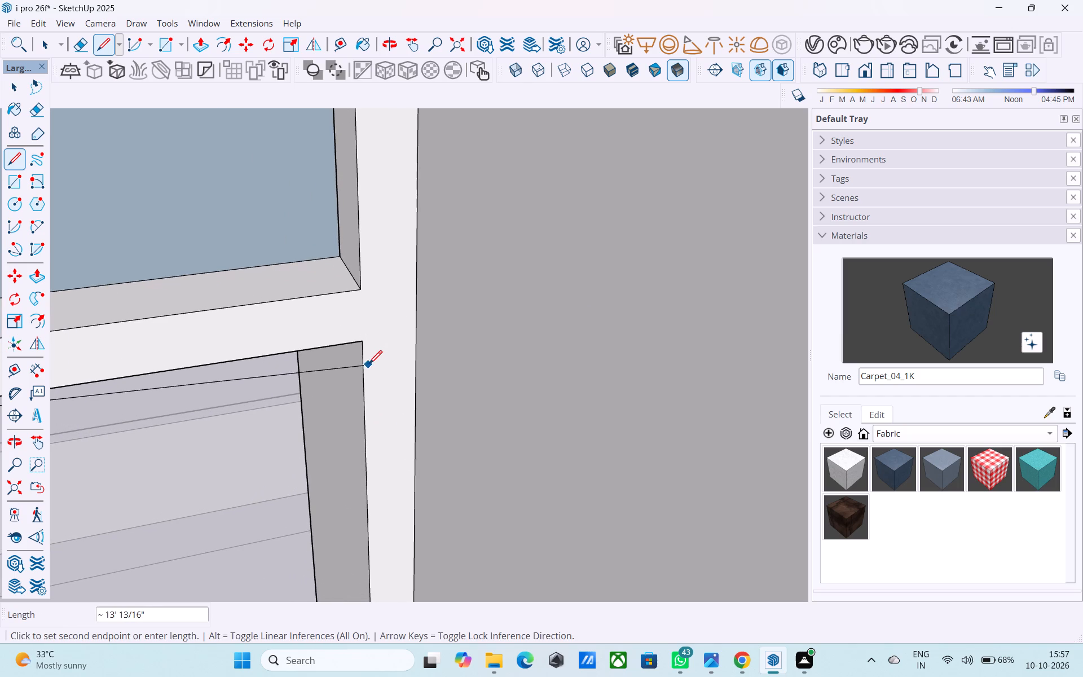
key(l)
click(358, 346)
click(354, 292)
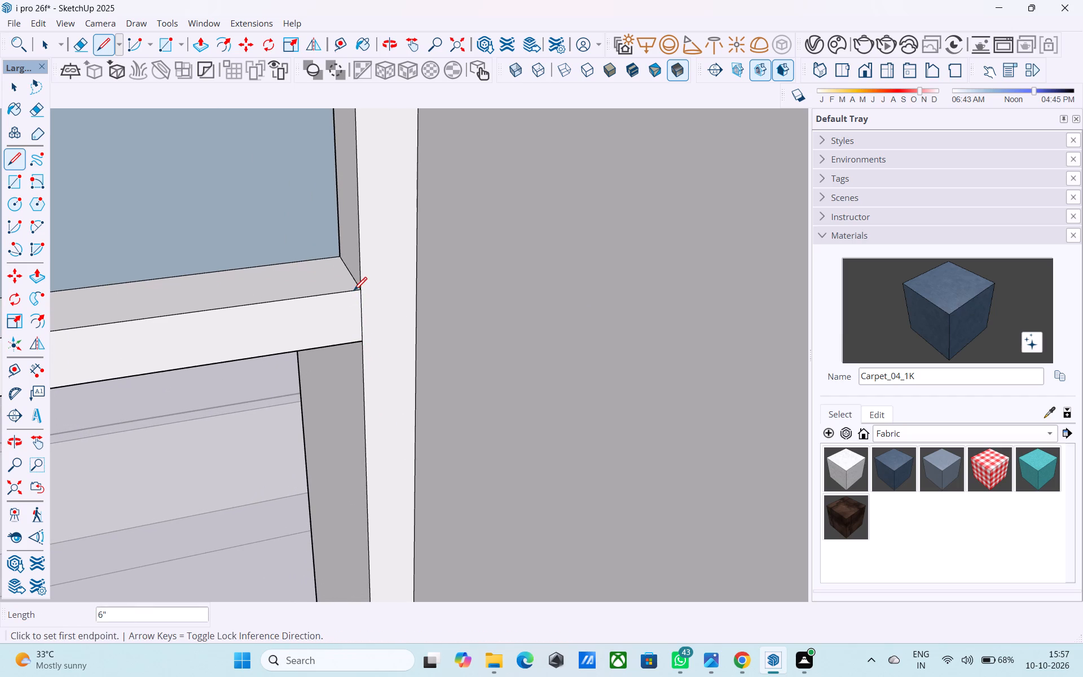
Complete the vertical line at the first end of the slab strip's inner face, closing the small gap at its upper corner.
key(space)
click(329, 318)
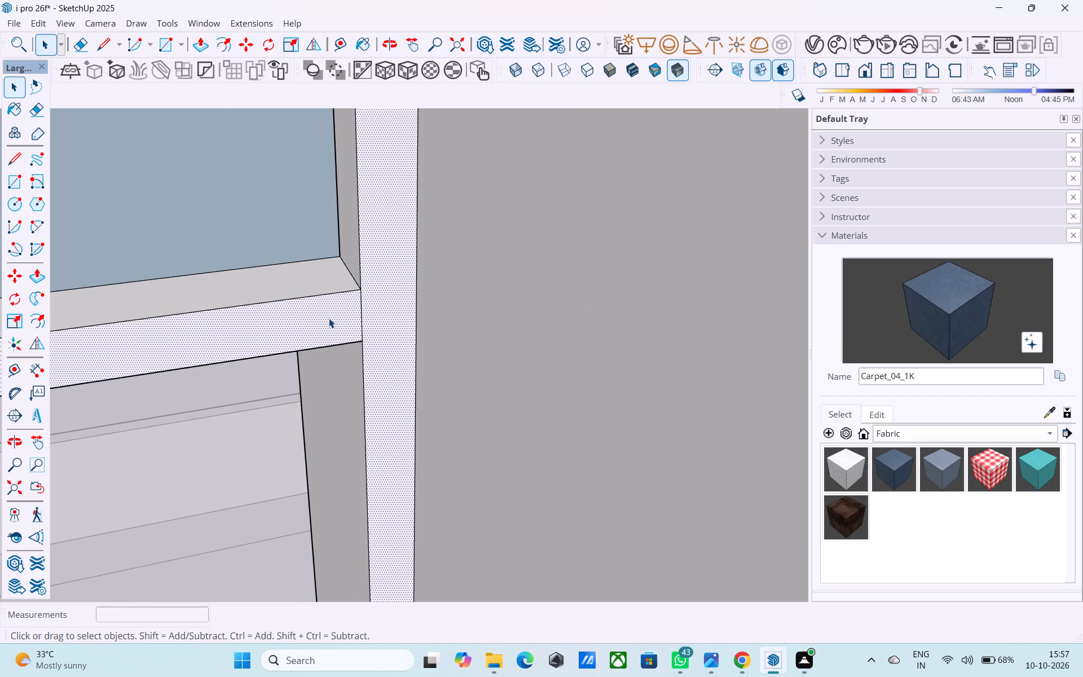
shift+middle_drag(329, 323, 463, 292)
scroll(465, 294, down, 2)
shift+middle_drag(385, 322, 678, 231)
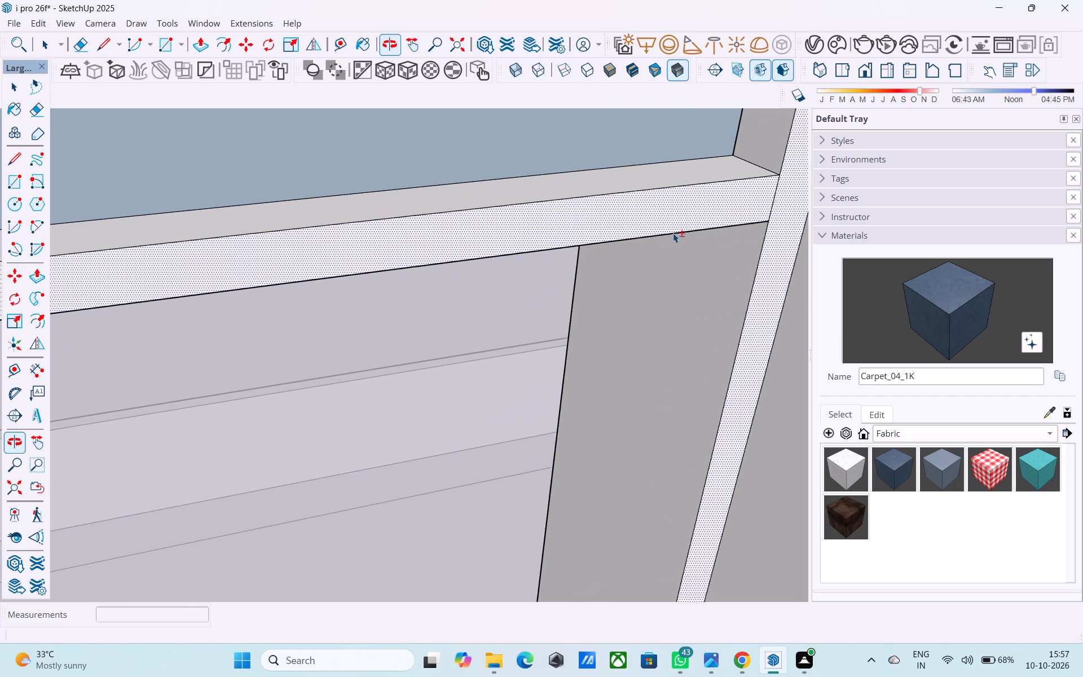
shift+middle_drag(250, 304, 591, 228)
middle_drag(232, 269, 411, 320)
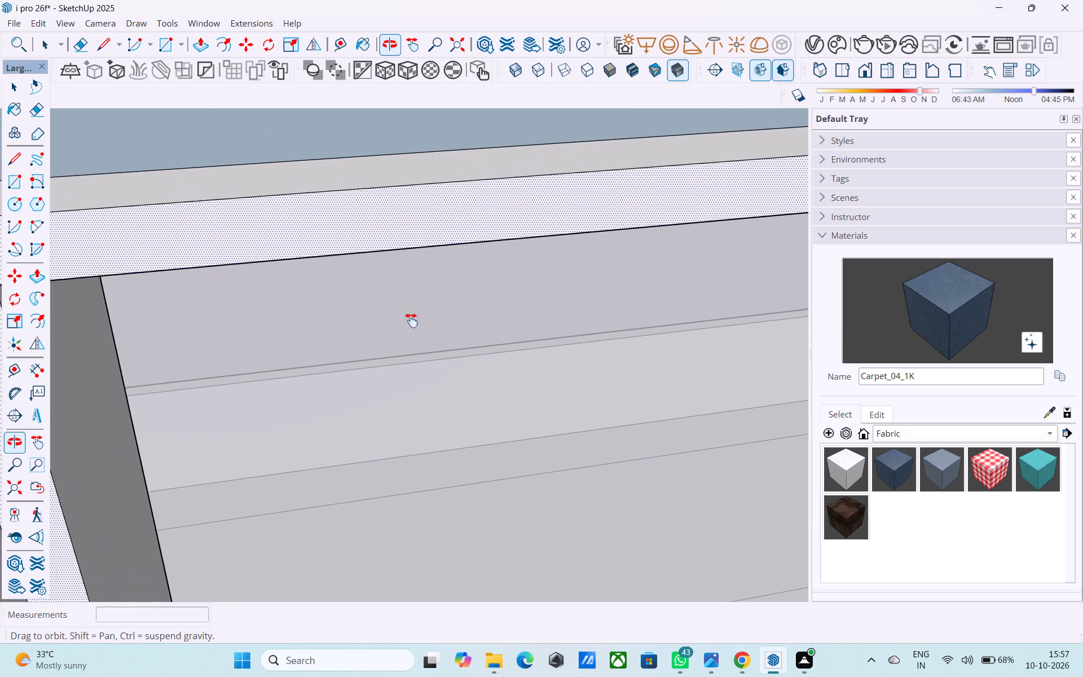
middle_drag(411, 320, 559, 299)
key(l)
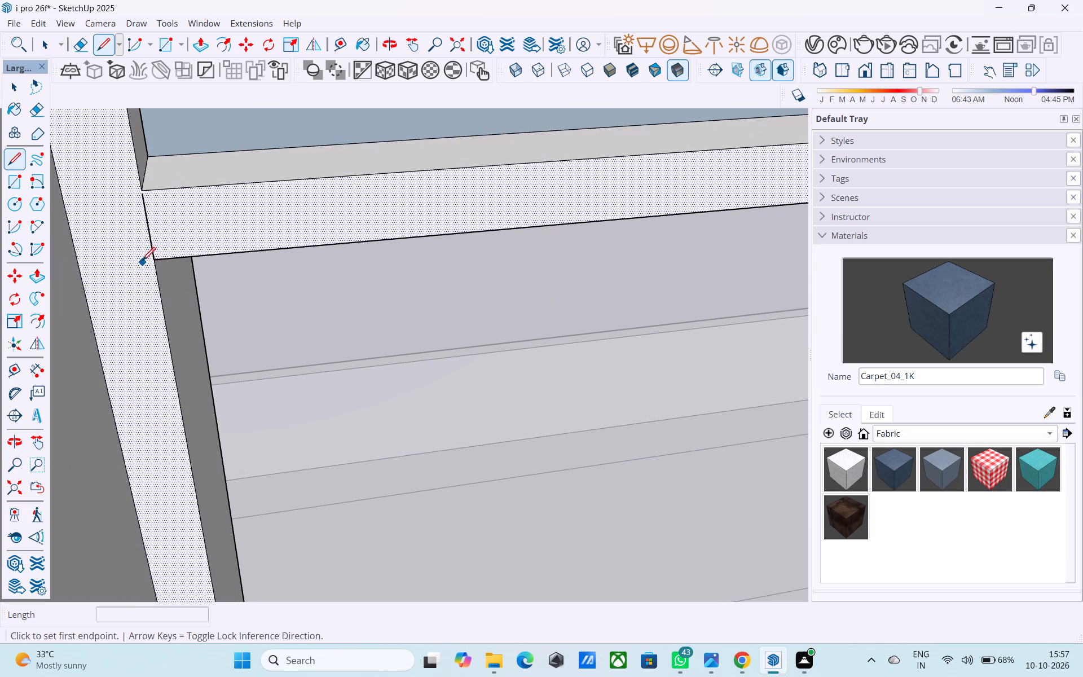
click(154, 261)
click(144, 193)
scroll(136, 200, up, 7)
click(144, 194)
click(146, 180)
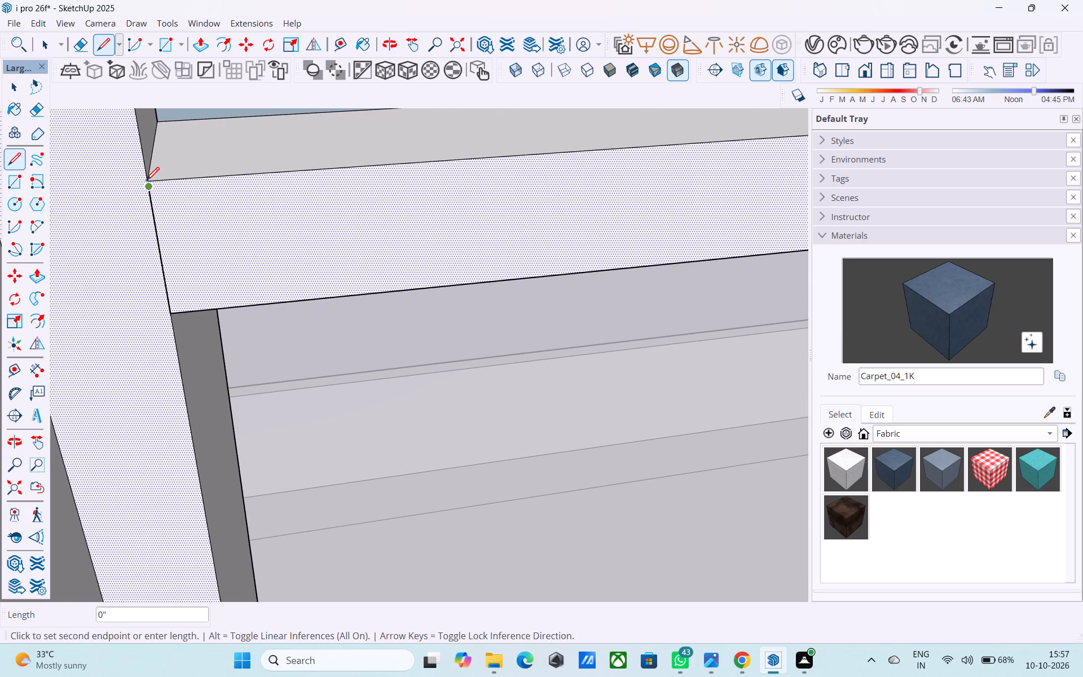
scroll(147, 185, up, 7)
click(147, 182)
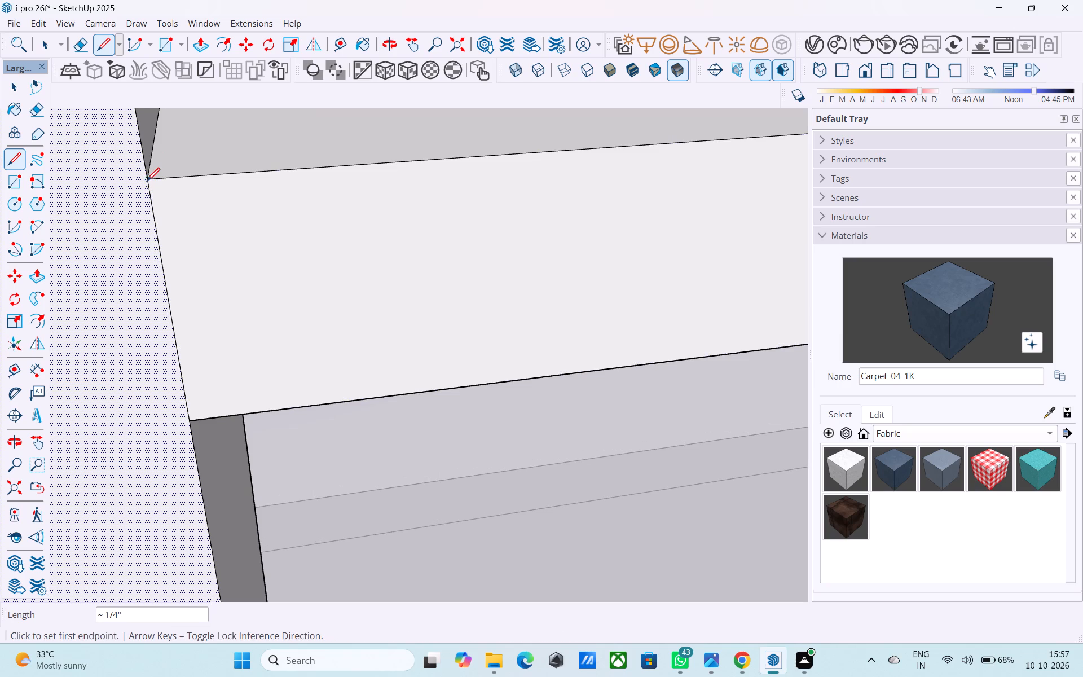
Push/Pull the separated strip face 14' to meet the recessed bay's back wall, forming the balcony floor slab.
key(space)
click(295, 226)
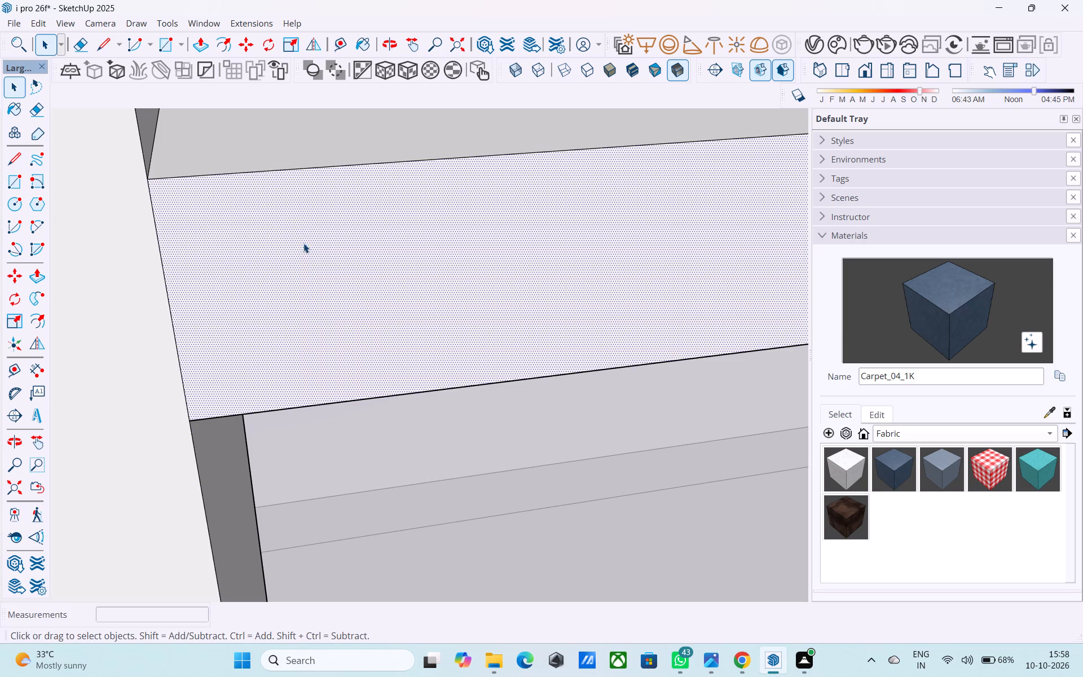
key(p)
click(303, 243)
scroll(361, 260, down, 4)
middle_drag(381, 287, 159, 415)
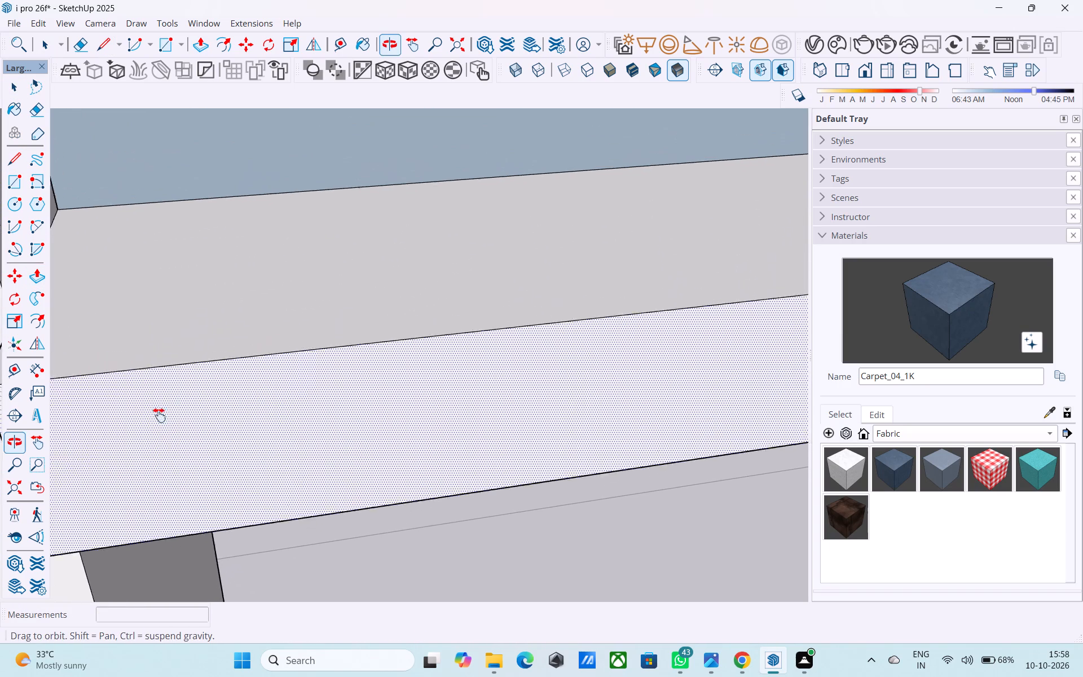
middle_drag(159, 415, 133, 439)
shift+middle_drag(316, 304, 258, 482)
shift+middle_drag(323, 241, 281, 447)
shift+middle_drag(380, 187, 319, 367)
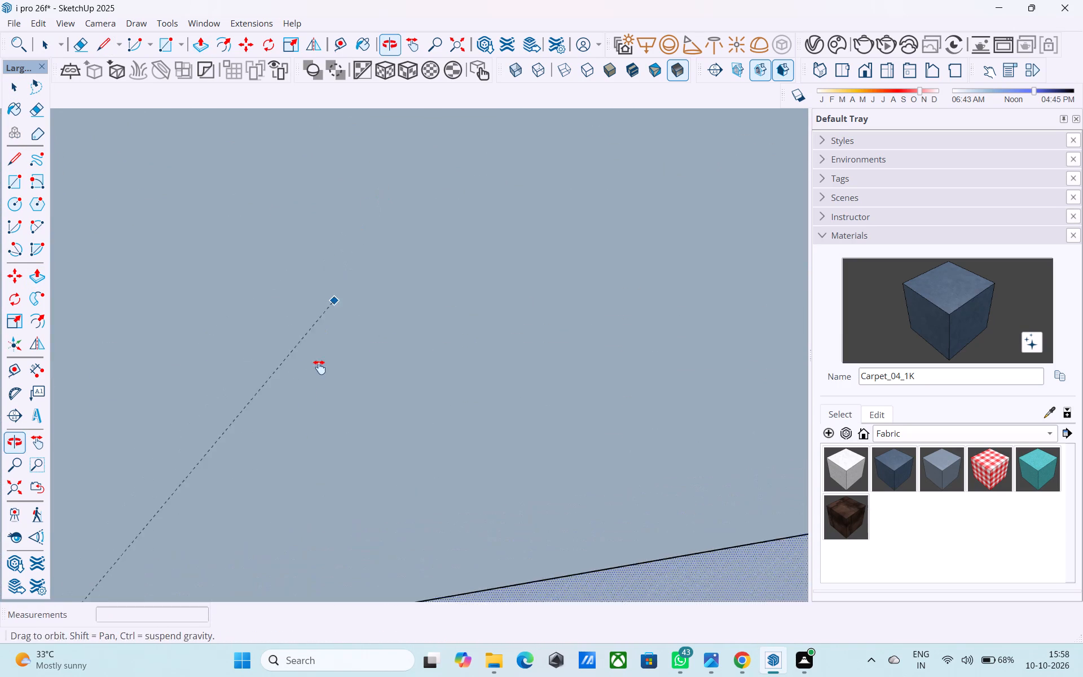
shift+middle_drag(319, 367, 301, 415)
shift+middle_drag(366, 223, 272, 485)
shift+scroll(307, 314, down, 11)
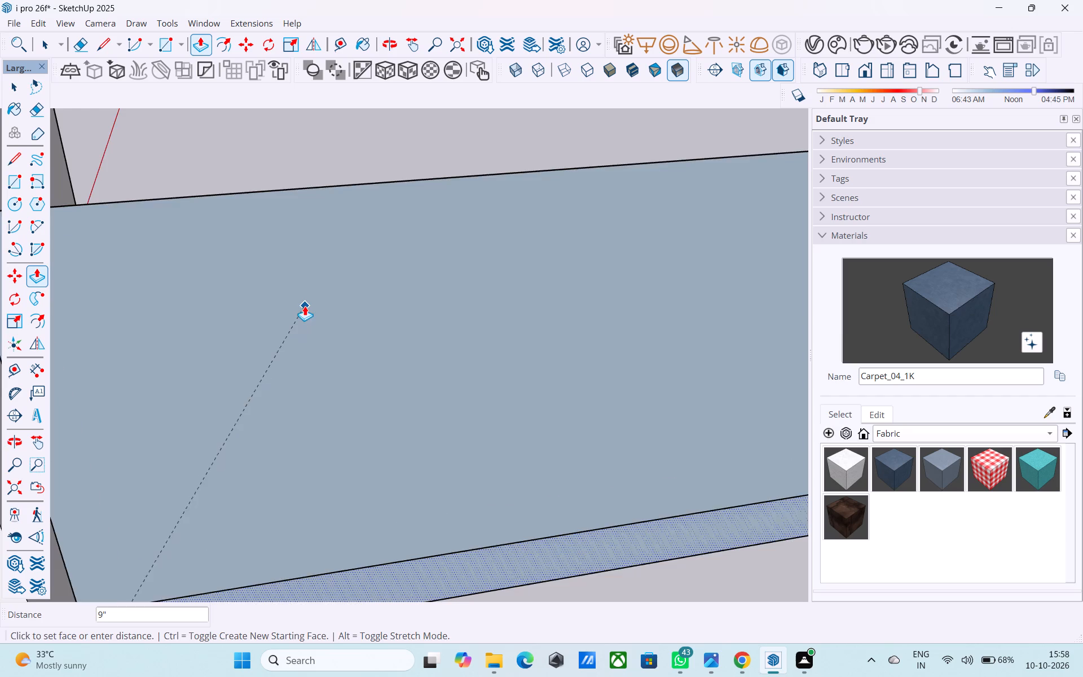
shift+scroll(305, 306, down, 3)
shift+middle_drag(303, 311, 241, 443)
scroll(379, 332, down, 3)
shift+middle_drag(312, 393, 226, 473)
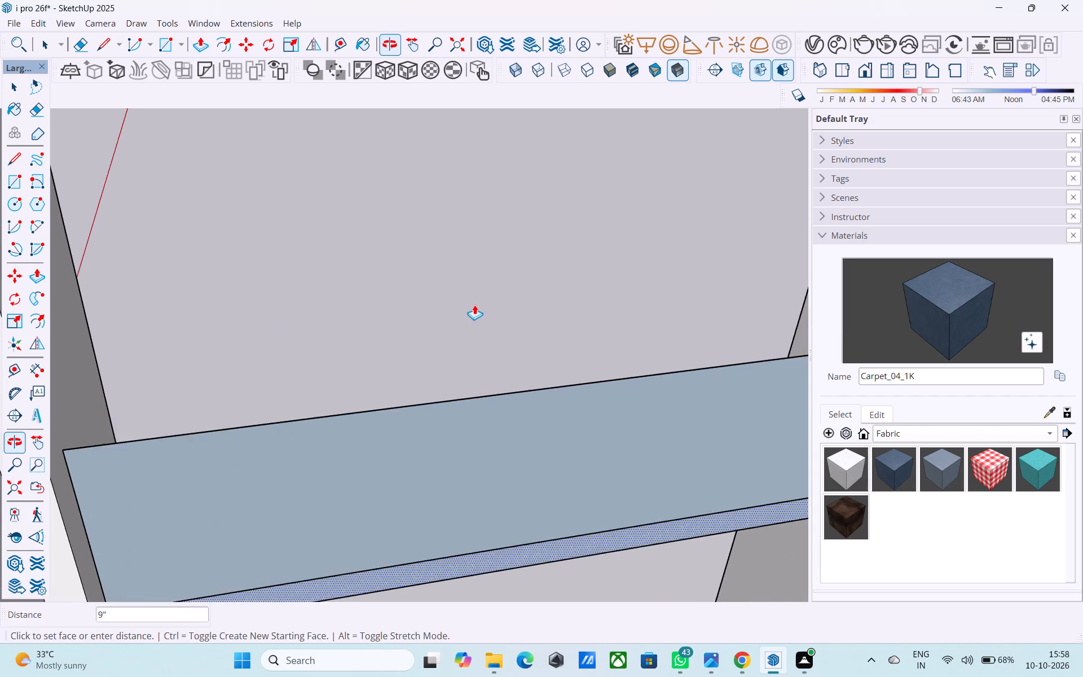
scroll(475, 301, up, 5)
middle_drag(466, 296, 795, 289)
scroll(592, 272, down, 7)
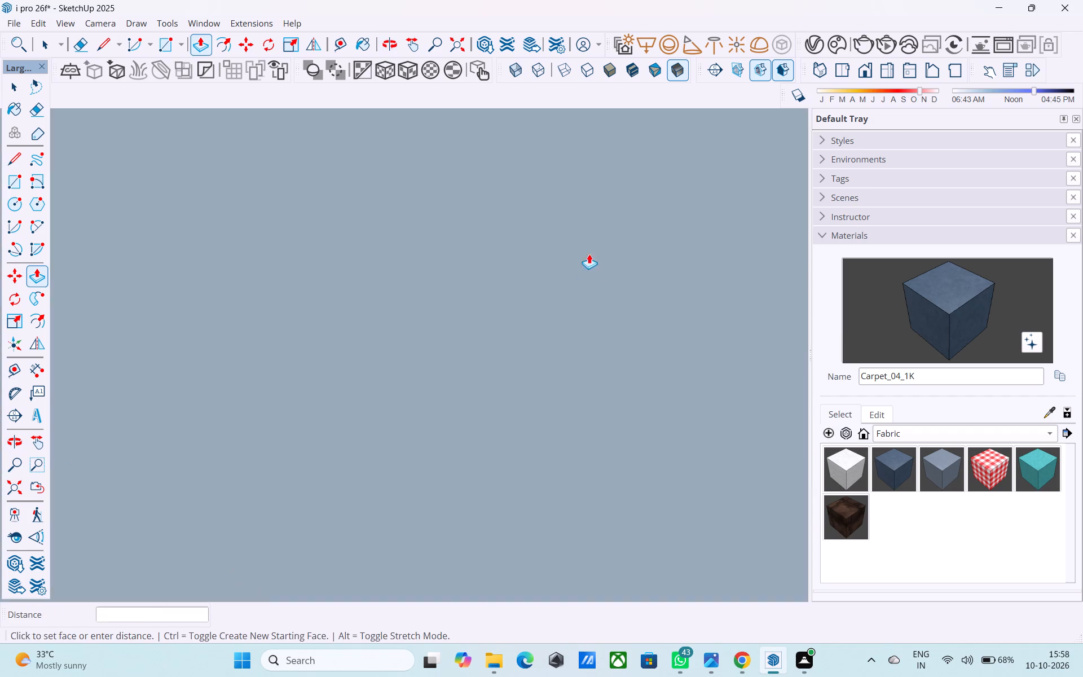
scroll(589, 254, down, 20)
scroll(589, 254, down, 8)
scroll(404, 262, up, 1)
scroll(404, 262, down, 20)
scroll(404, 262, down, 2)
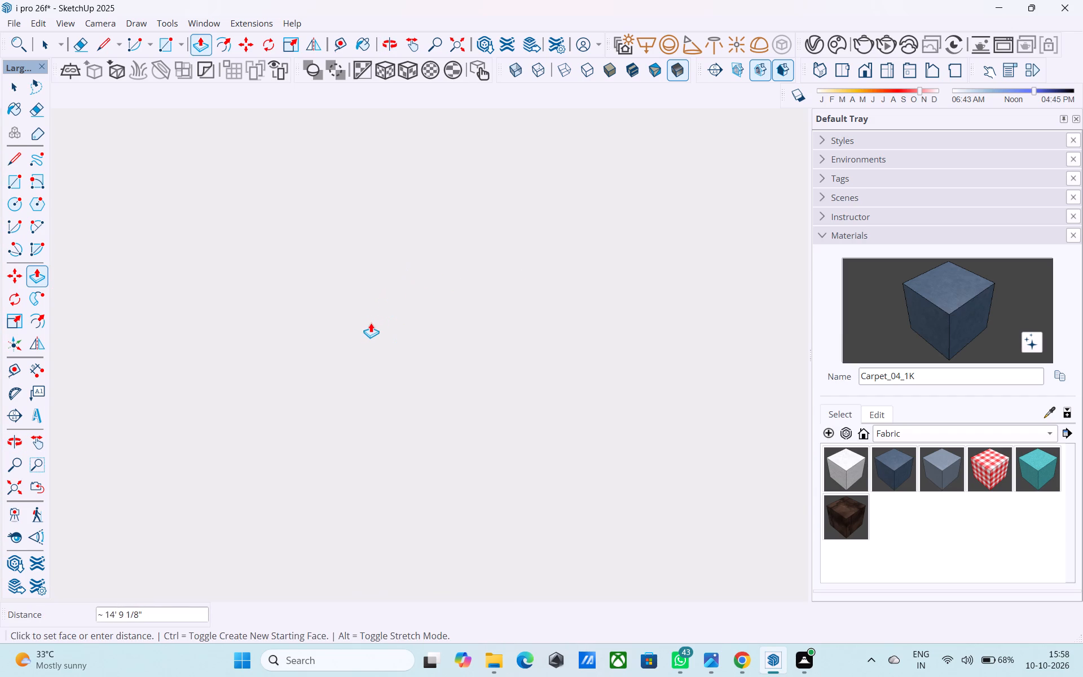
scroll(371, 323, down, 20)
scroll(371, 323, down, 20)
scroll(371, 323, down, 10)
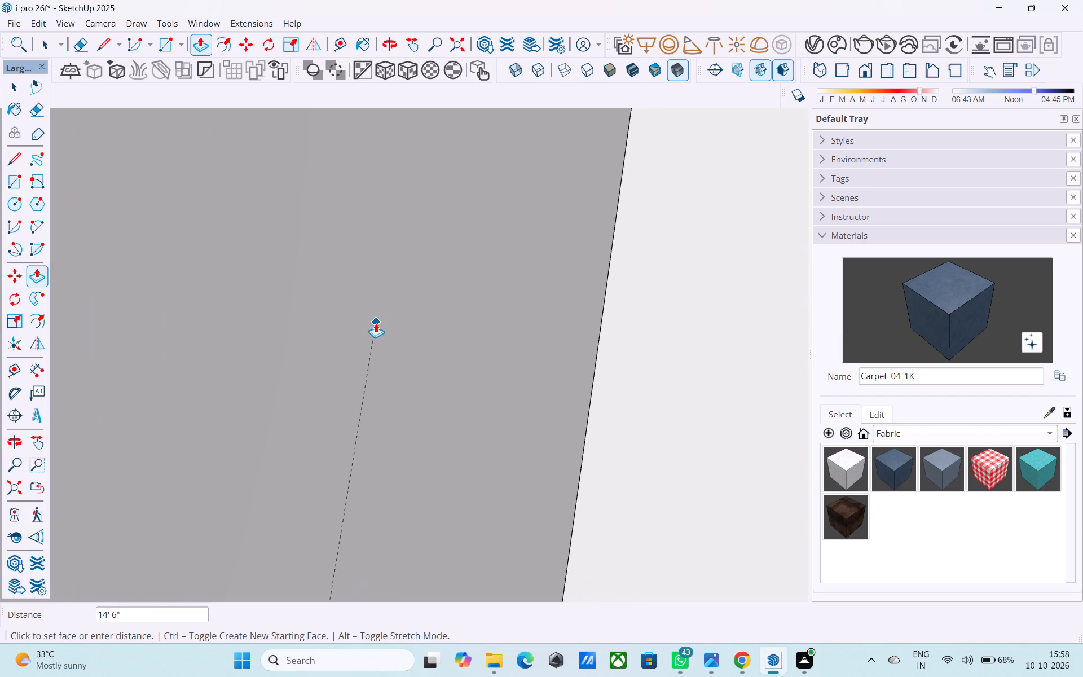
scroll(376, 323, down, 10)
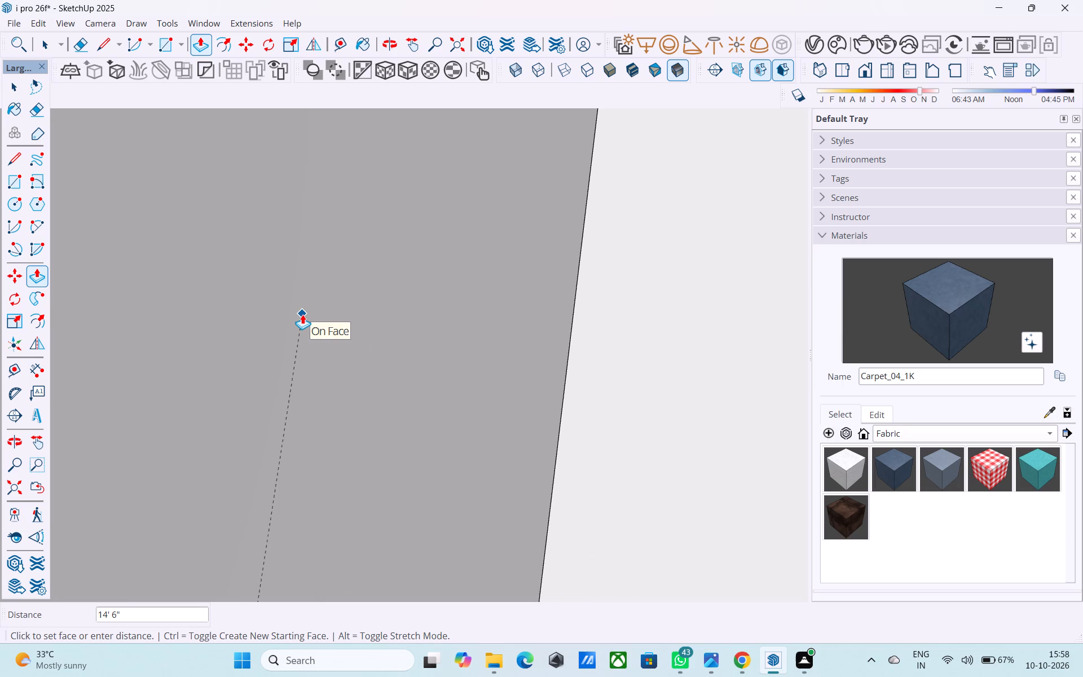
scroll(300, 304, down, 6)
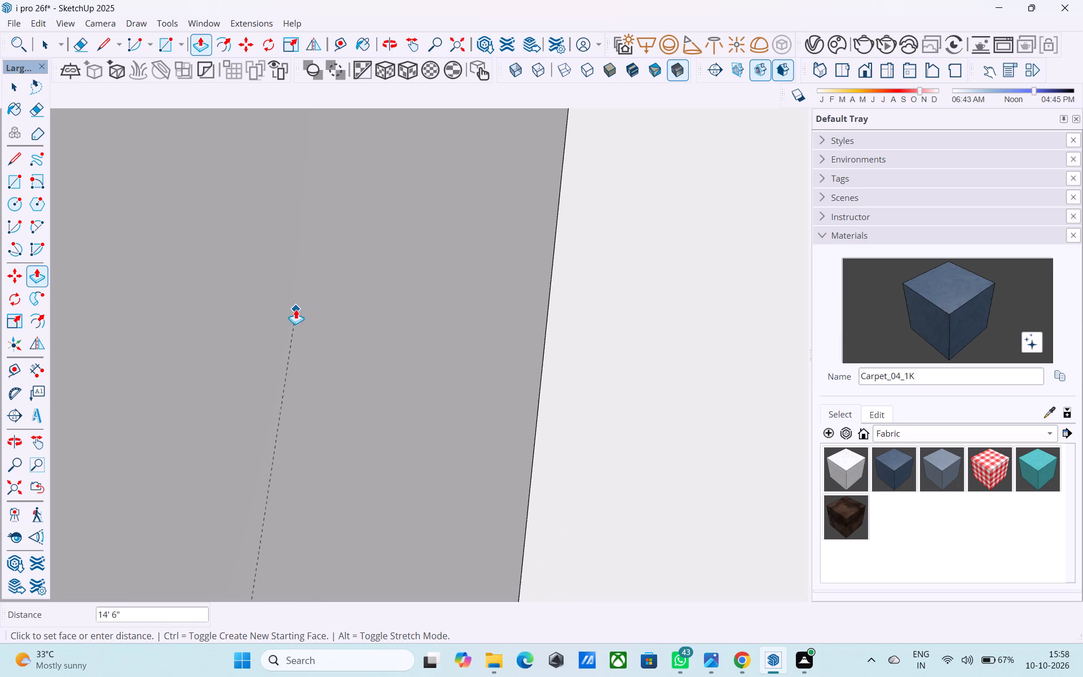
scroll(296, 309, down, 20)
scroll(296, 309, down, 1)
scroll(372, 269, up, 1)
scroll(372, 269, down, 6)
scroll(381, 276, up, 1)
scroll(382, 276, down, 17)
scroll(388, 300, up, 1)
scroll(388, 300, down, 10)
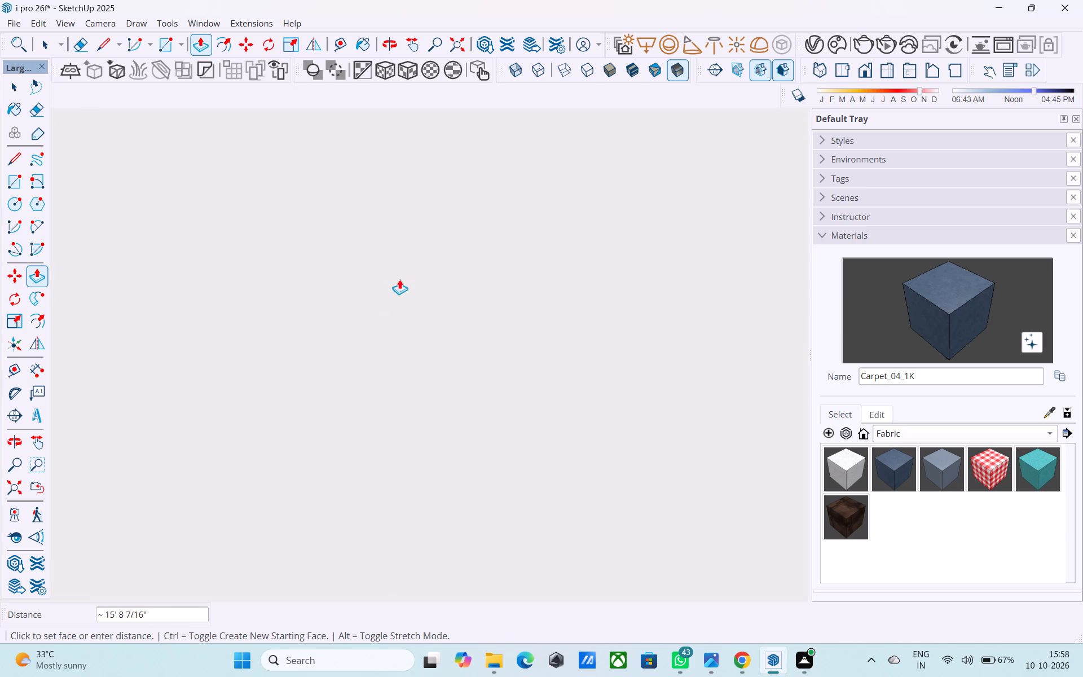
scroll(399, 279, down, 20)
scroll(399, 279, down, 12)
scroll(434, 297, up, 1)
scroll(481, 274, down, 17)
middle_drag(361, 323, 536, 273)
scroll(495, 271, down, 13)
shift+middle_drag(265, 292, 717, 79)
shift+middle_drag(268, 342, 287, 323)
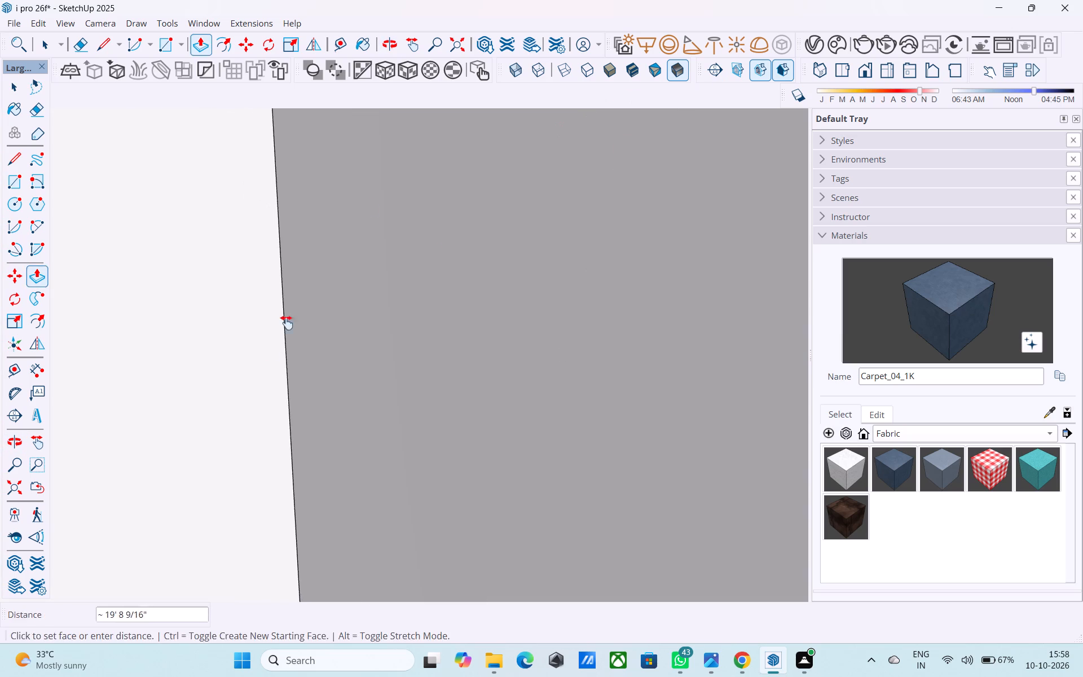
shift+middle_drag(287, 323, 368, 205)
scroll(337, 190, down, 14)
scroll(322, 209, up, 1)
scroll(322, 210, down, 3)
scroll(332, 208, up, 2)
scroll(333, 203, down, 5)
scroll(336, 299, up, 3)
scroll(348, 195, down, 20)
scroll(348, 195, down, 1)
scroll(338, 243, up, 1)
scroll(341, 223, down, 3)
scroll(342, 234, up, 1)
scroll(342, 248, down, 3)
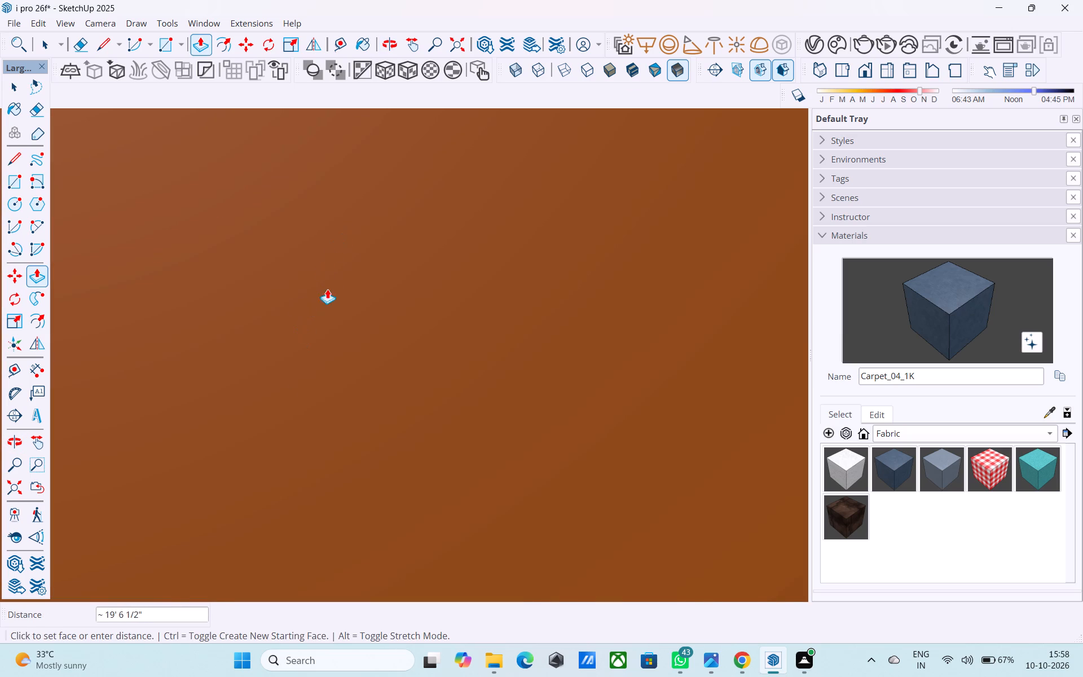
scroll(327, 289, down, 20)
scroll(327, 289, down, 20)
scroll(327, 289, down, 6)
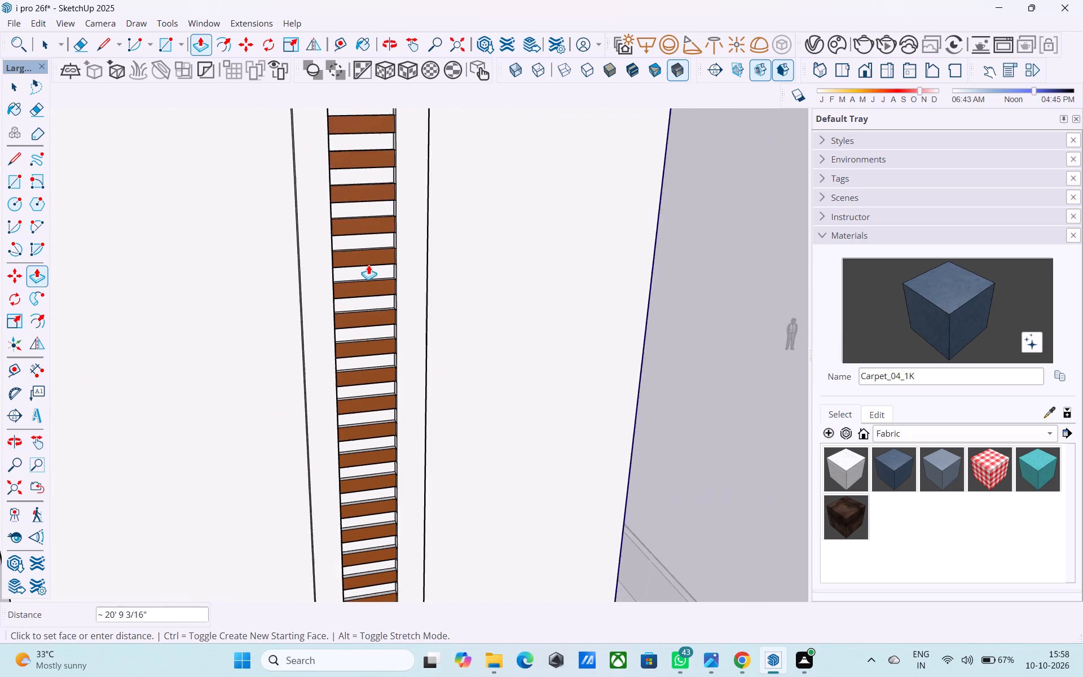
scroll(368, 265, down, 17)
middle_drag(280, 279, 530, 274)
middle_drag(333, 341, 359, 347)
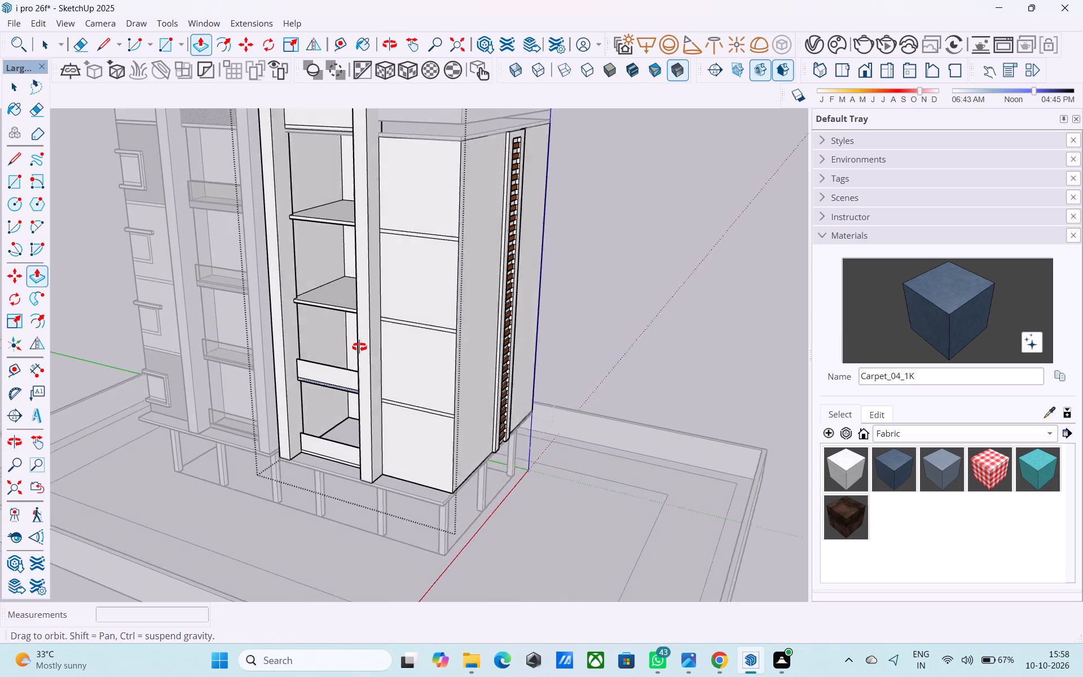
middle_drag(359, 347, 395, 348)
scroll(376, 357, up, 8)
middle_drag(378, 352, 421, 349)
scroll(419, 342, up, 2)
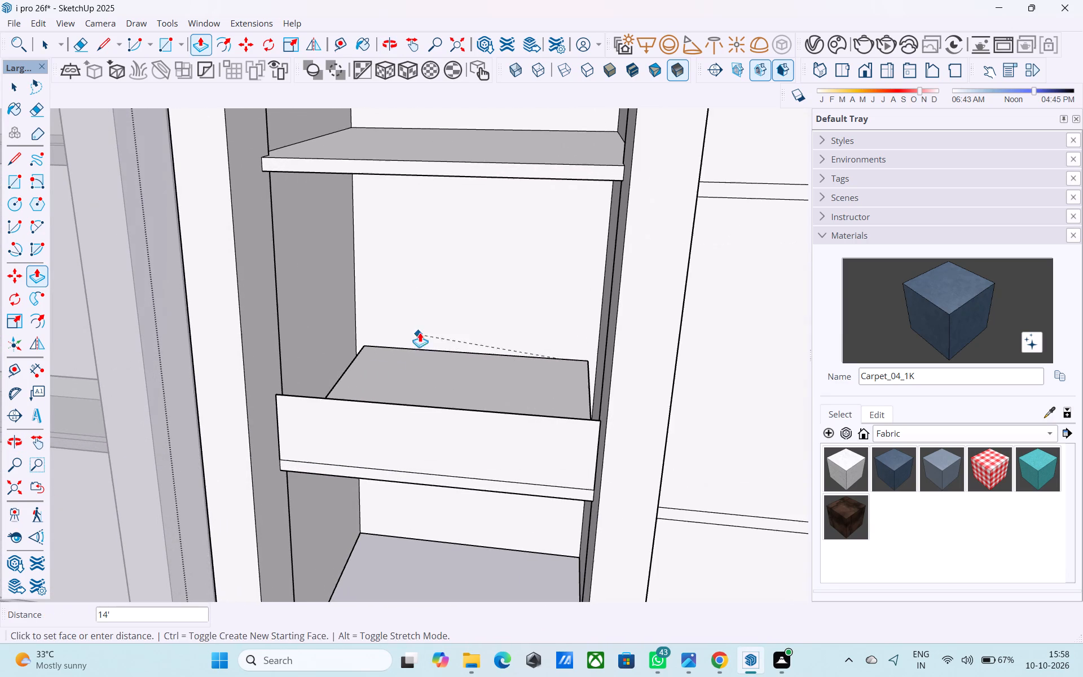
click(426, 312)
Push/Pull the extended slab's side face out to meet the adjacent side wall of the bay.
middle_drag(422, 308, 435, 318)
scroll(419, 363, up, 7)
middle_drag(311, 416, 323, 423)
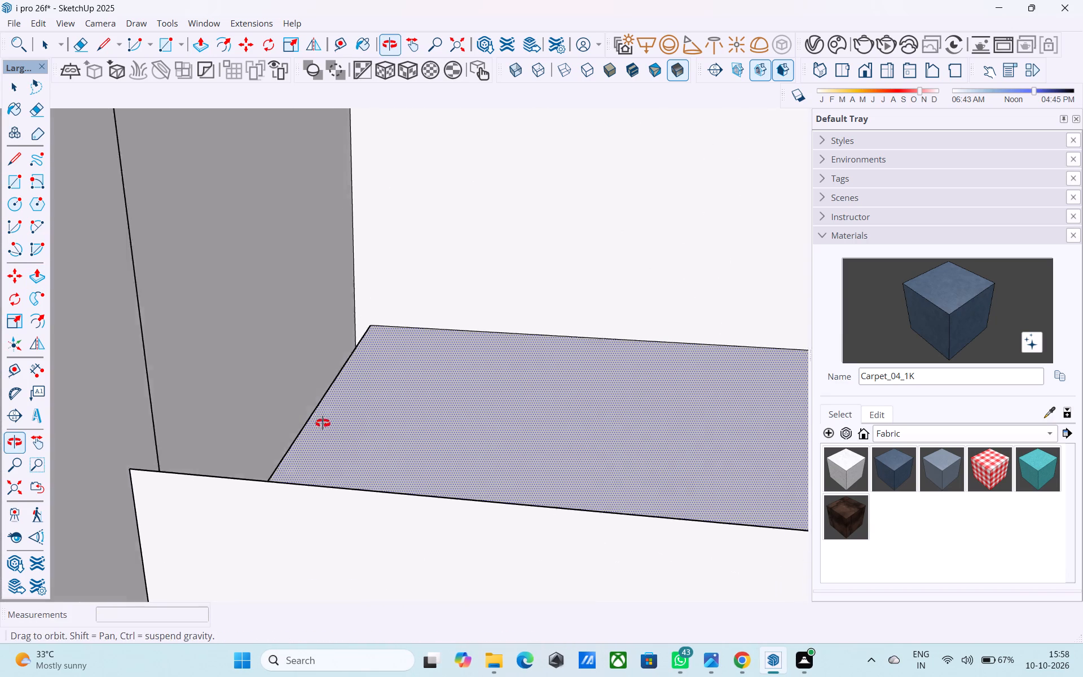
middle_drag(323, 423, 332, 430)
scroll(332, 430, up, 9)
middle_drag(311, 405, 416, 341)
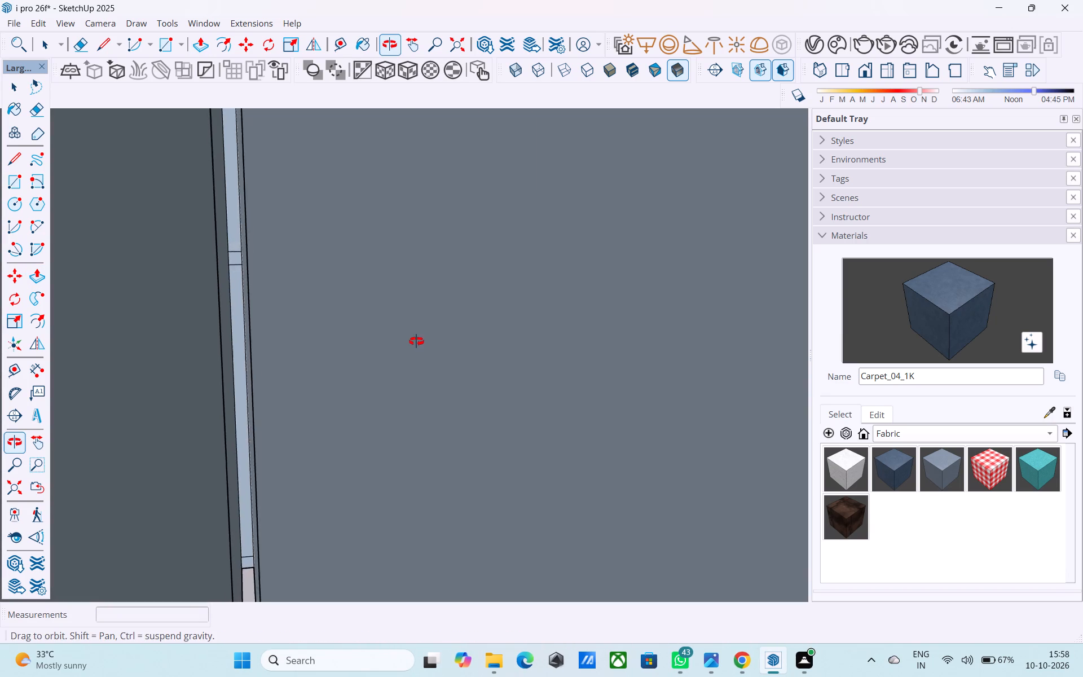
middle_drag(416, 341, 400, 336)
shift+middle_drag(312, 417, 330, 326)
scroll(330, 326, up, 3)
click(331, 338)
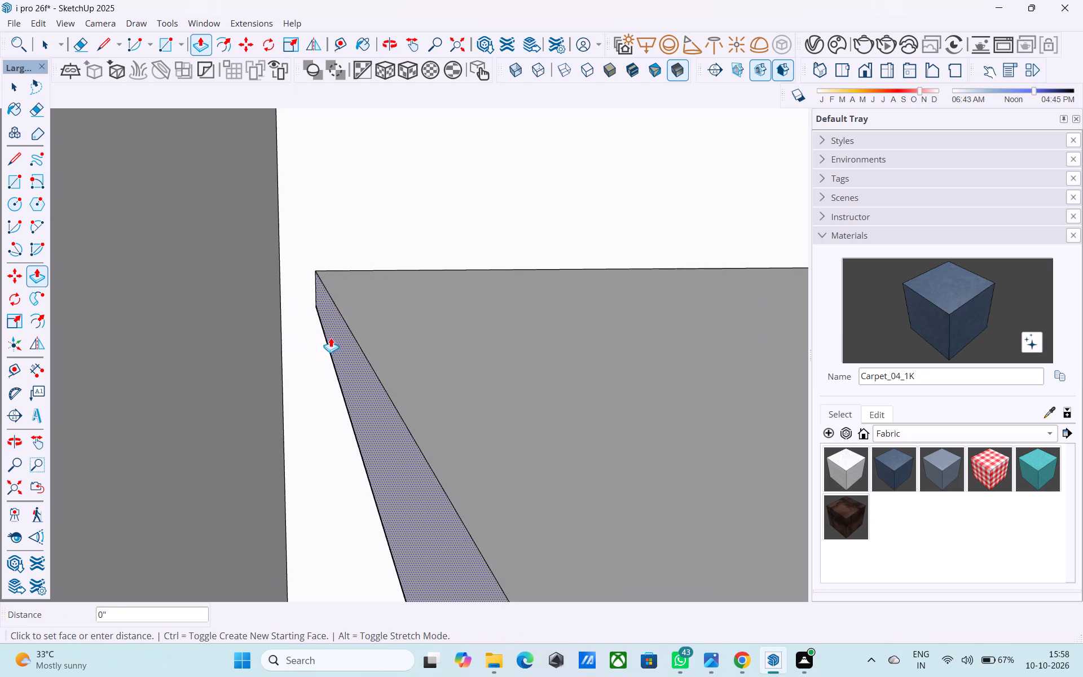
drag(197, 345, 174, 348)
Push/Pull the slab's face along the opposite side 6" toward the other side wall.
shift+middle_drag(526, 296, 137, 310)
shift+middle_drag(448, 313, 95, 316)
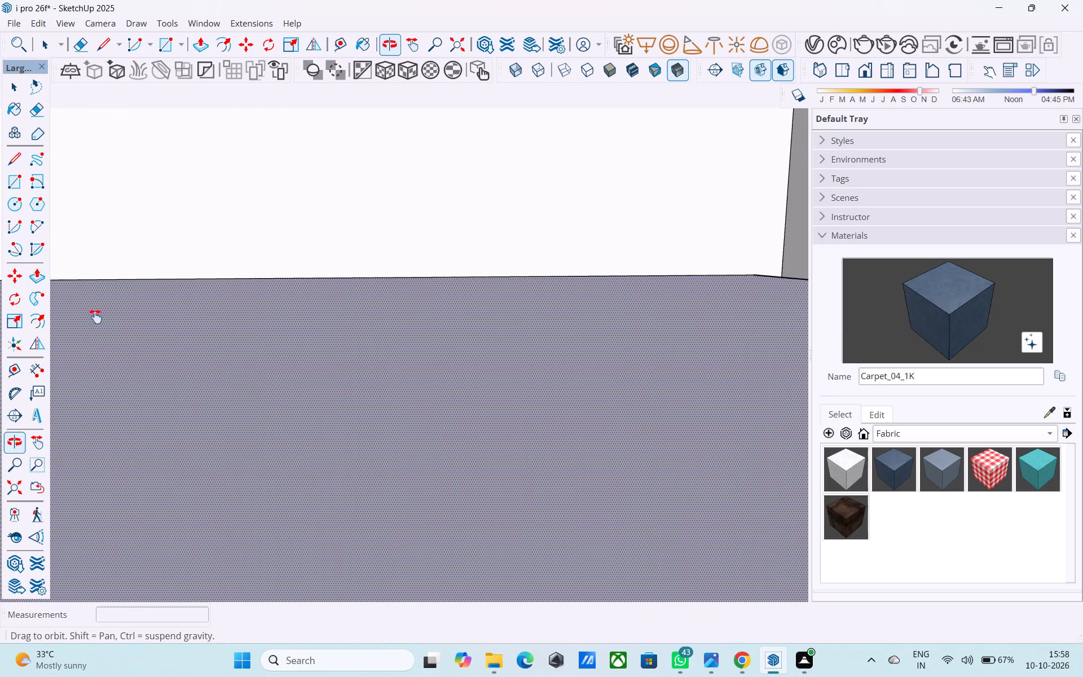
shift+middle_drag(95, 316, 97, 316)
shift+middle_drag(569, 320, 252, 327)
shift+middle_drag(581, 310, 184, 425)
shift+scroll(197, 427, up, 1)
shift+middle_drag(358, 411, 402, 358)
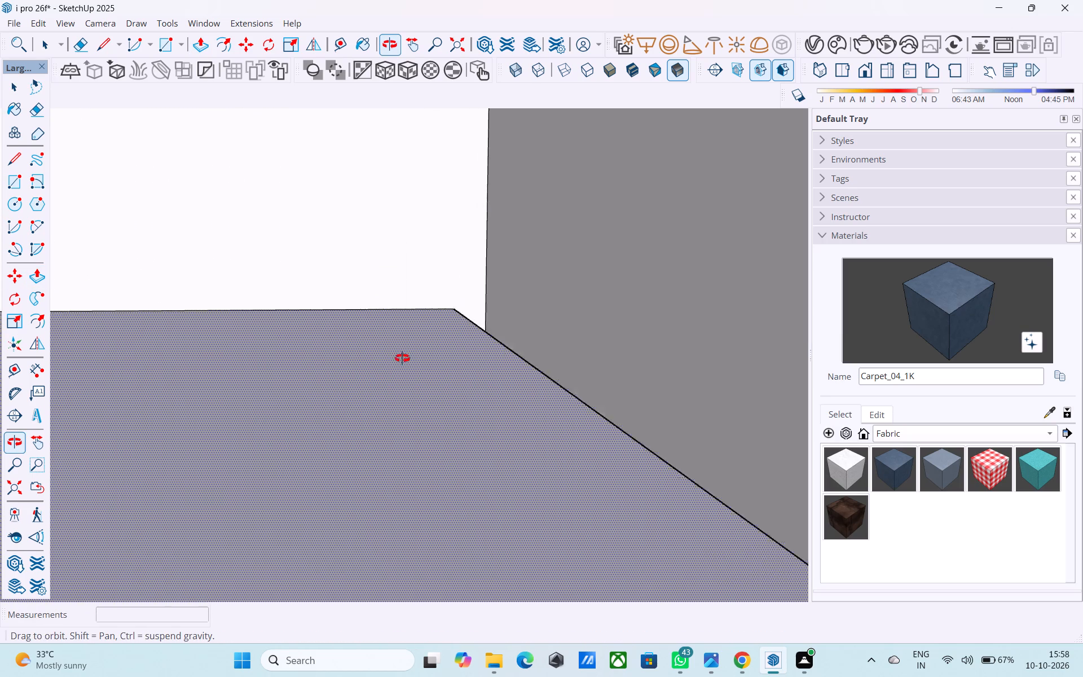
shift+middle_drag(402, 358, 342, 355)
middle_drag(412, 376, 623, 344)
shift+middle_drag(576, 416, 591, 320)
scroll(479, 362, up, 2)
click(465, 355)
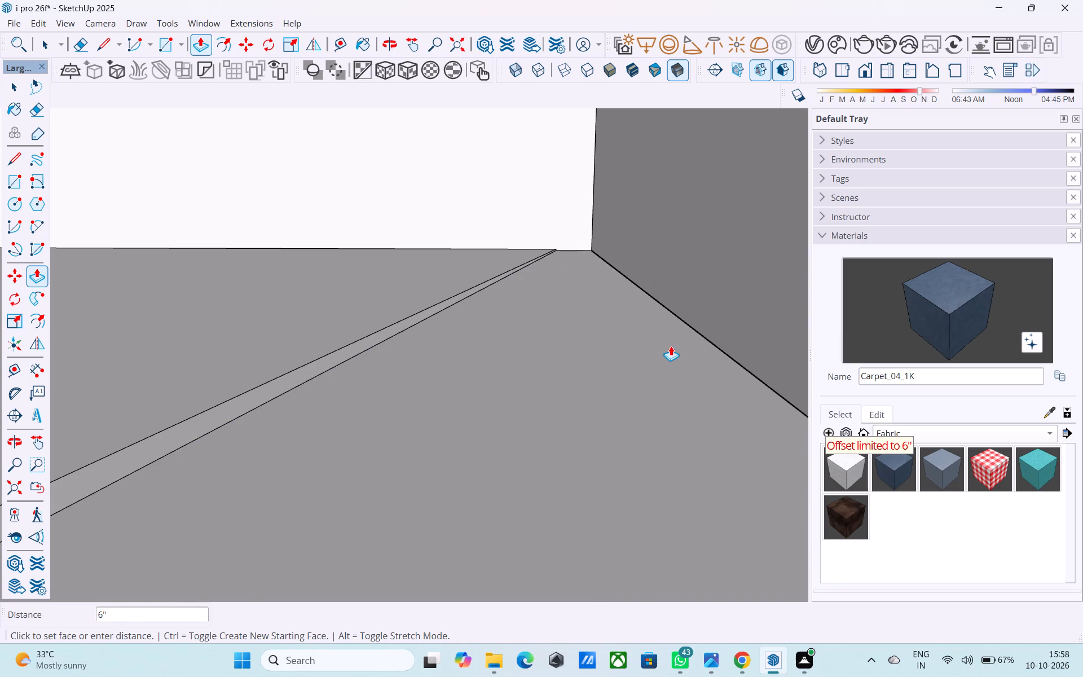
drag(698, 346, 707, 347)
Push/Pull the remaining narrow step face on that same side 6" to close the gap at the wall.
middle_drag(525, 348, 598, 318)
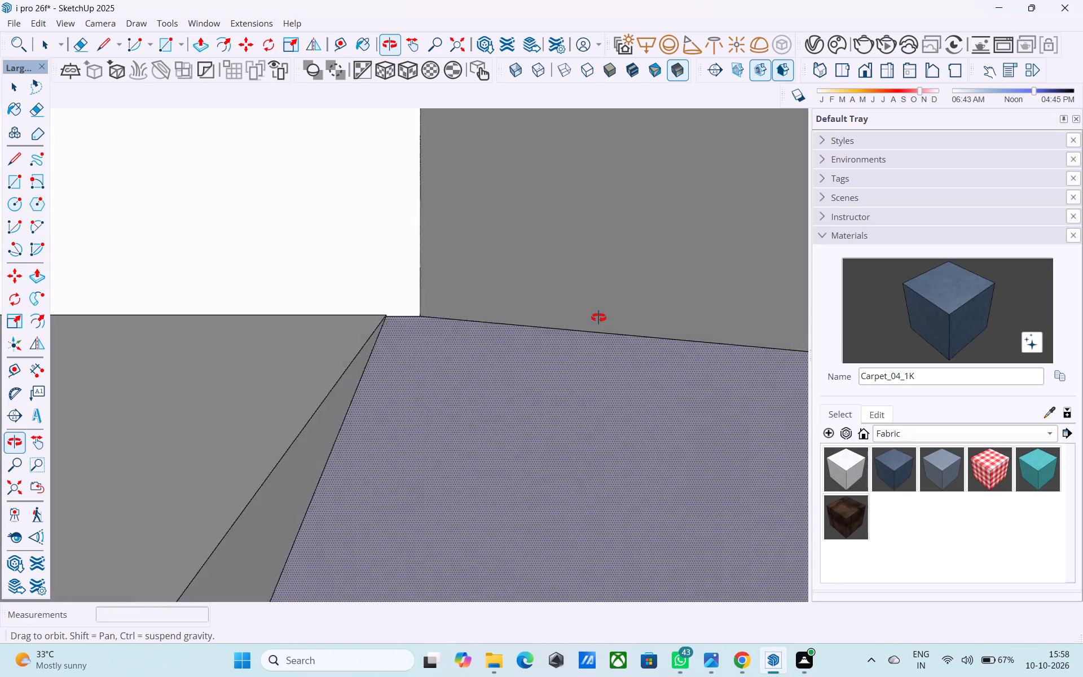
middle_drag(598, 318, 598, 311)
click(338, 370)
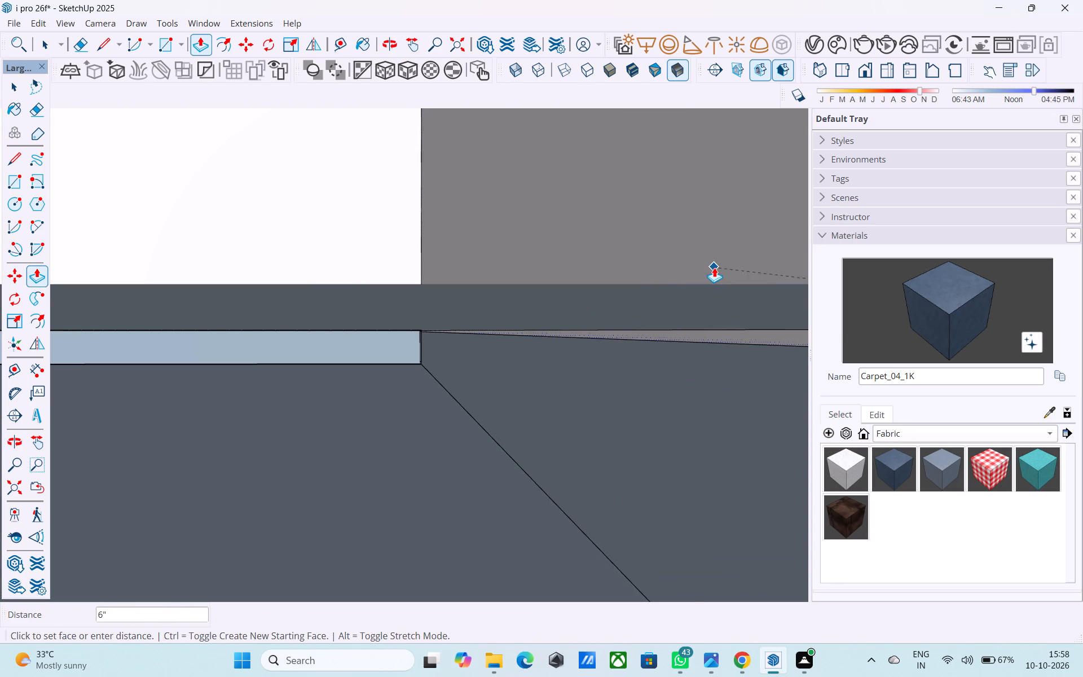
drag(739, 268, 744, 268)
scroll(627, 246, down, 20)
scroll(627, 246, down, 15)
middle_click(442, 369)
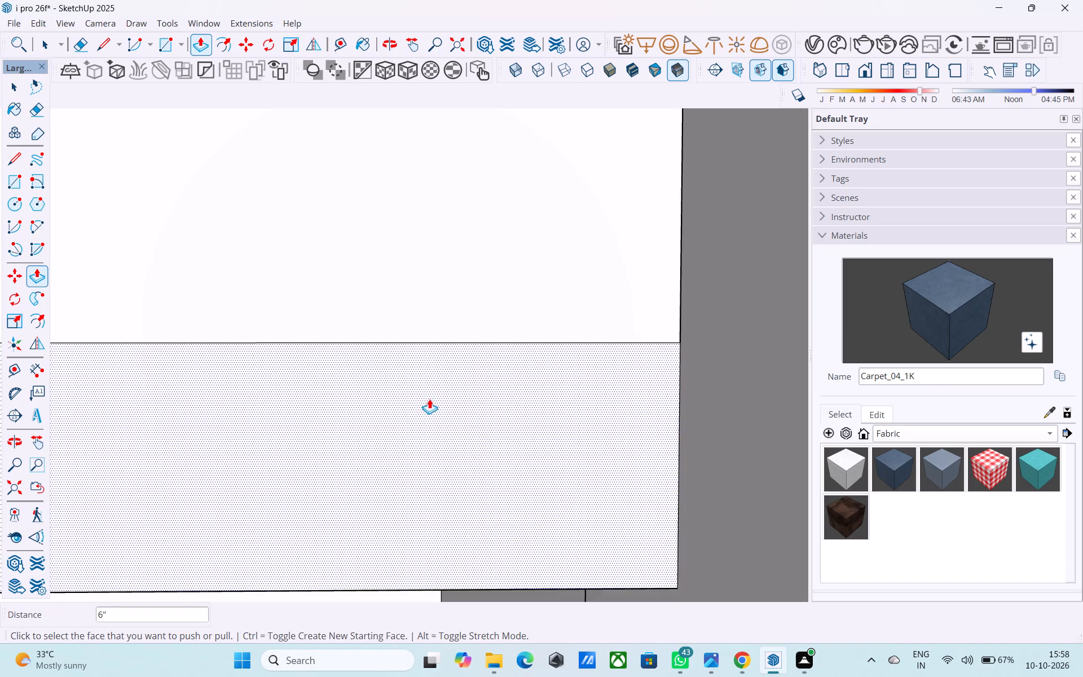
scroll(429, 399, down, 20)
scroll(429, 399, down, 10)
key(space)
Draw a 3' vertical line at the front corner of a bare balcony slab and a 13' by 3' parapet rectangle along its front edge.
middle_drag(398, 411, 428, 512)
shift+middle_drag(410, 496, 456, 362)
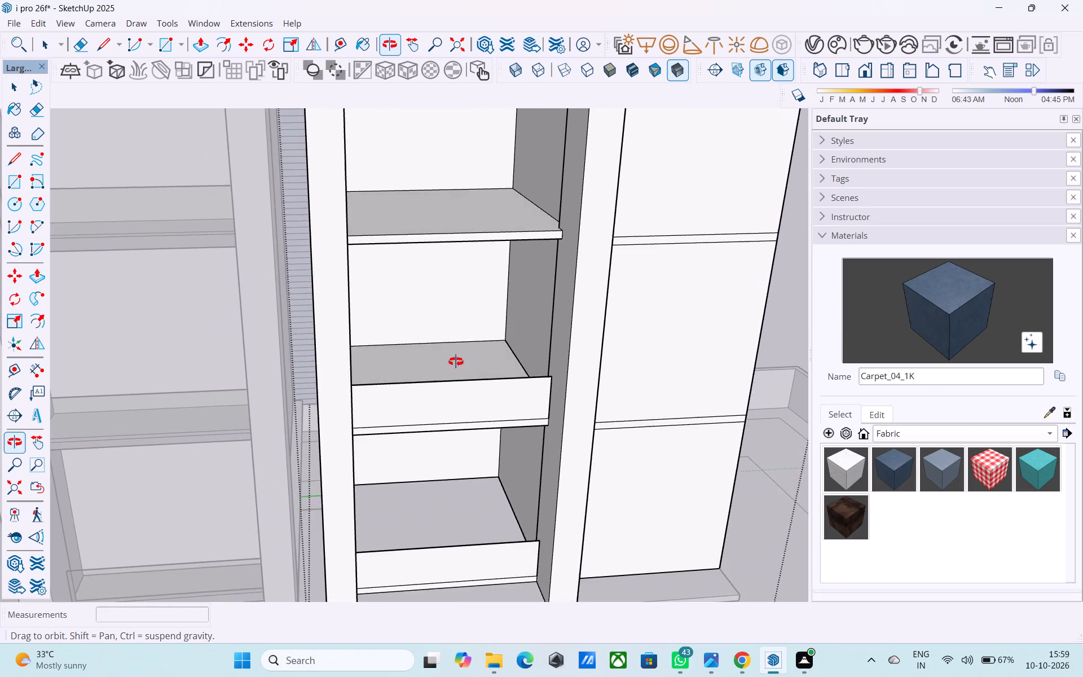
shift+middle_drag(456, 362, 464, 479)
shift+middle_drag(462, 480, 455, 505)
shift+middle_drag(463, 498, 529, 517)
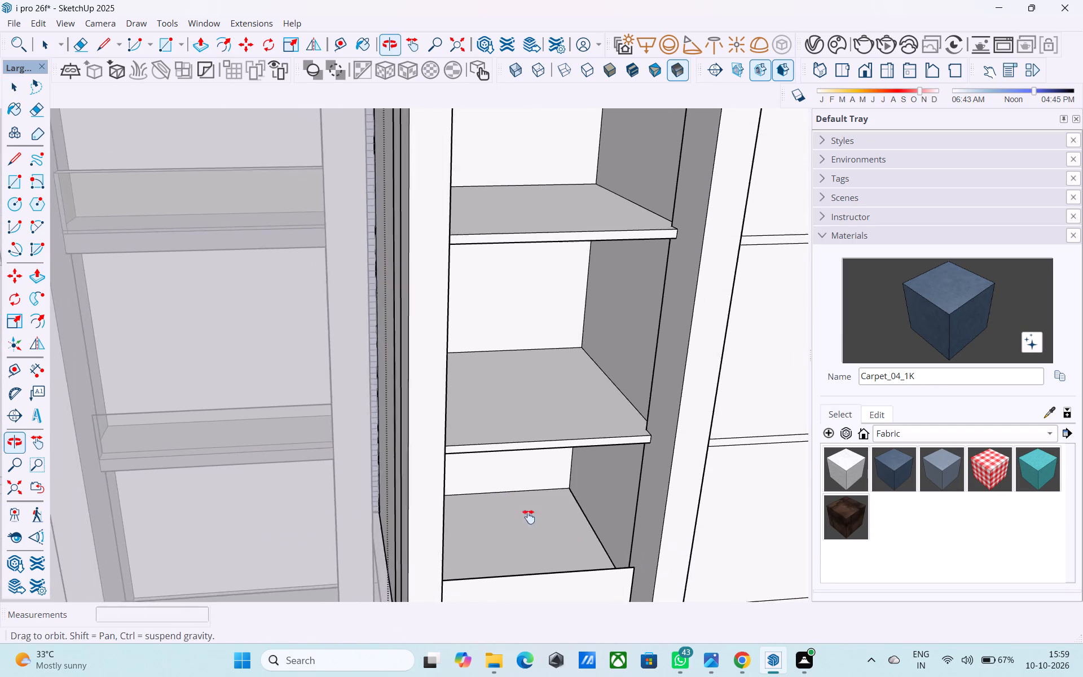
shift+middle_drag(529, 517, 433, 531)
shift+middle_drag(325, 412, 419, 534)
middle_drag(395, 513, 362, 533)
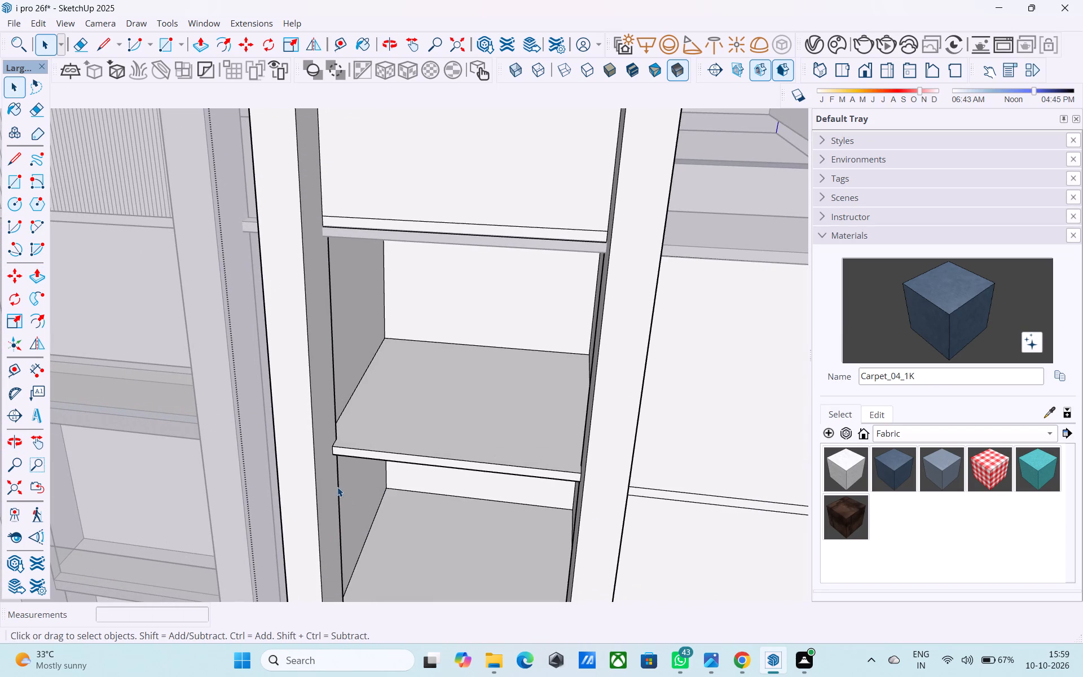
key(l)
scroll(338, 486, up, 4)
click(326, 422)
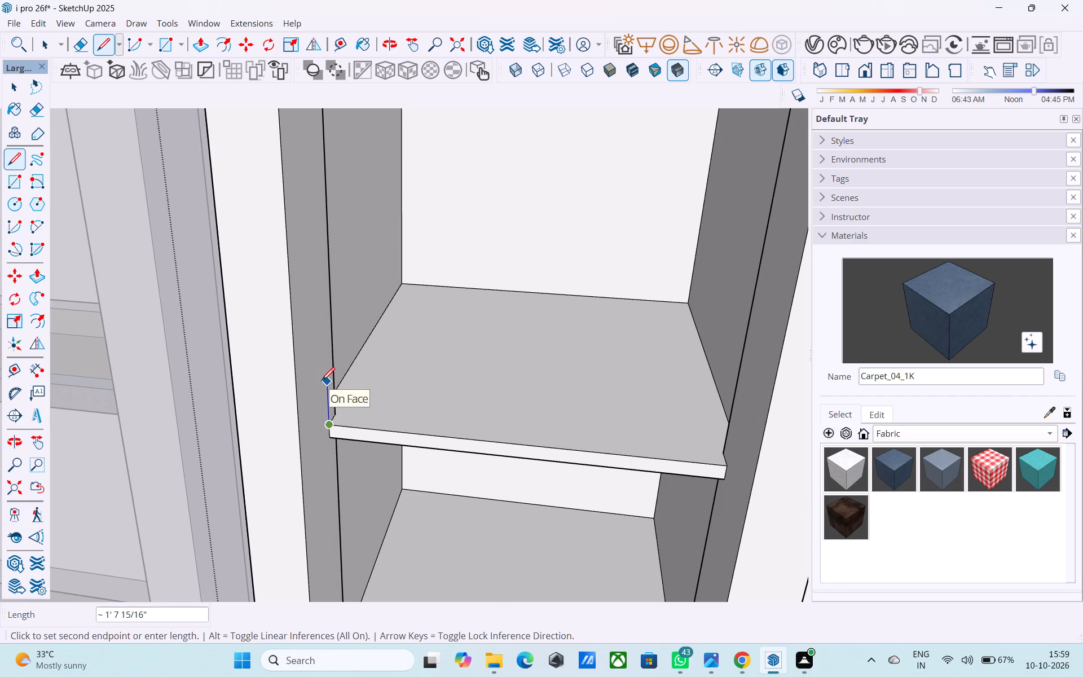
text(3')
key(Return)
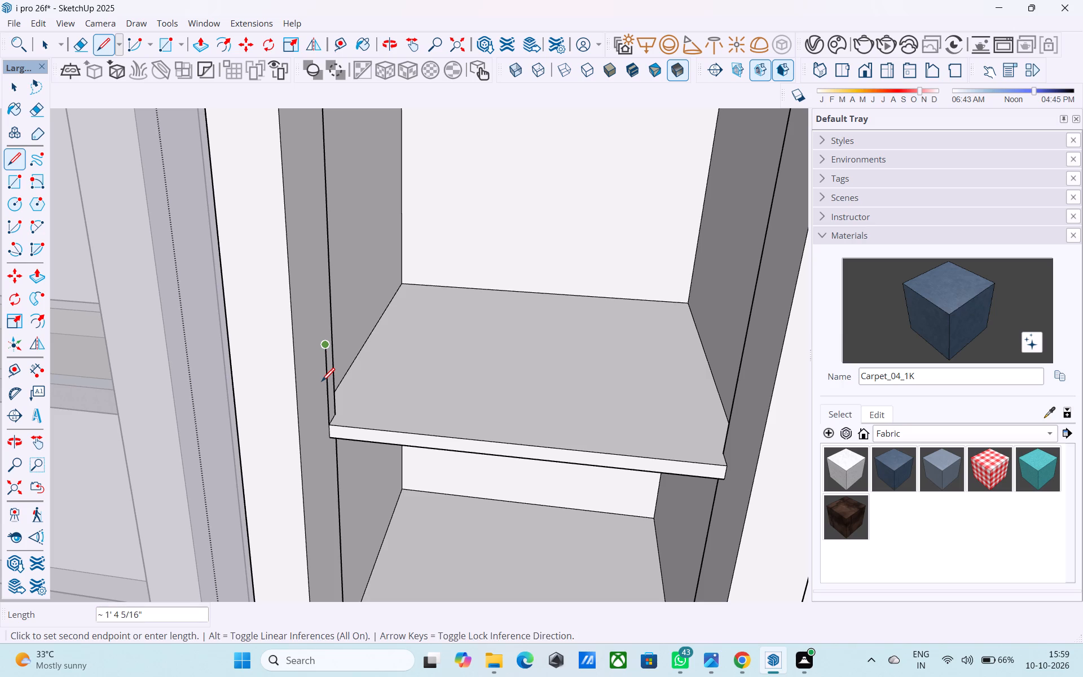
key(r)
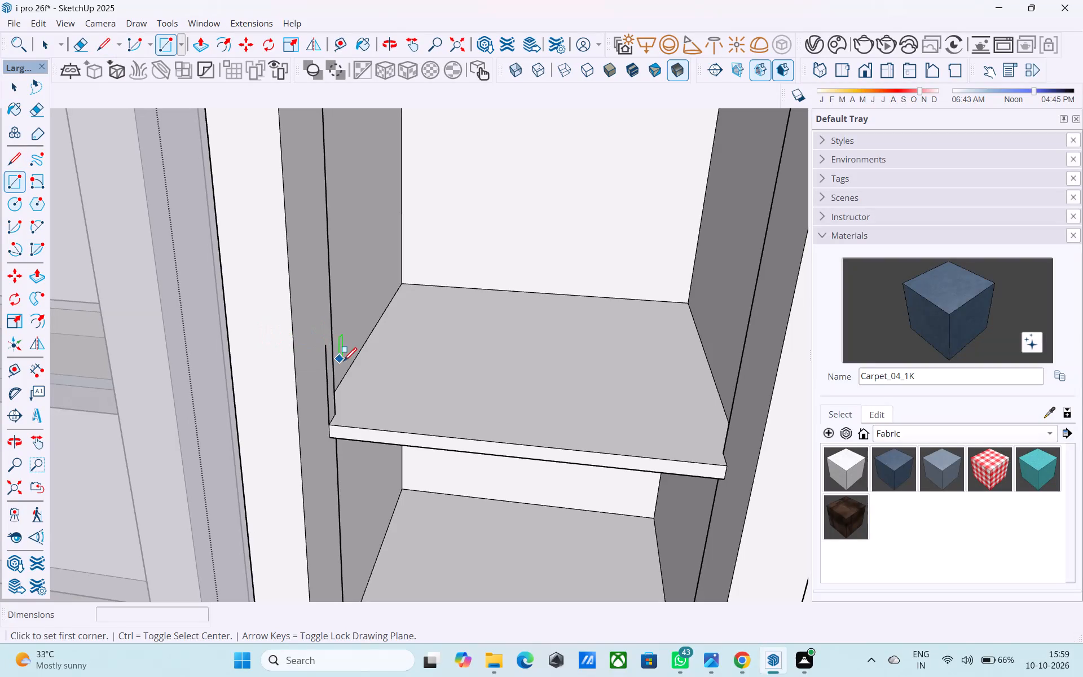
click(329, 349)
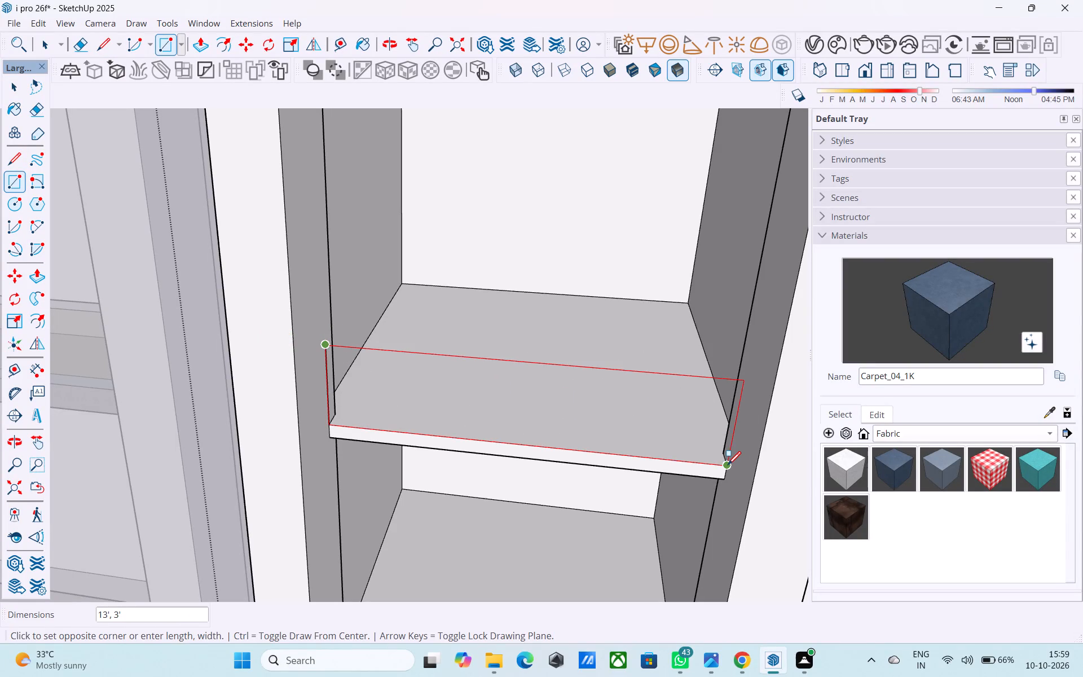
click(728, 466)
On the remaining bare slab below, draw a 3' vertical line at its front corner and a 13' by 3' parapet rectangle along its edge.
middle_drag(639, 457, 636, 383)
scroll(621, 385, down, 8)
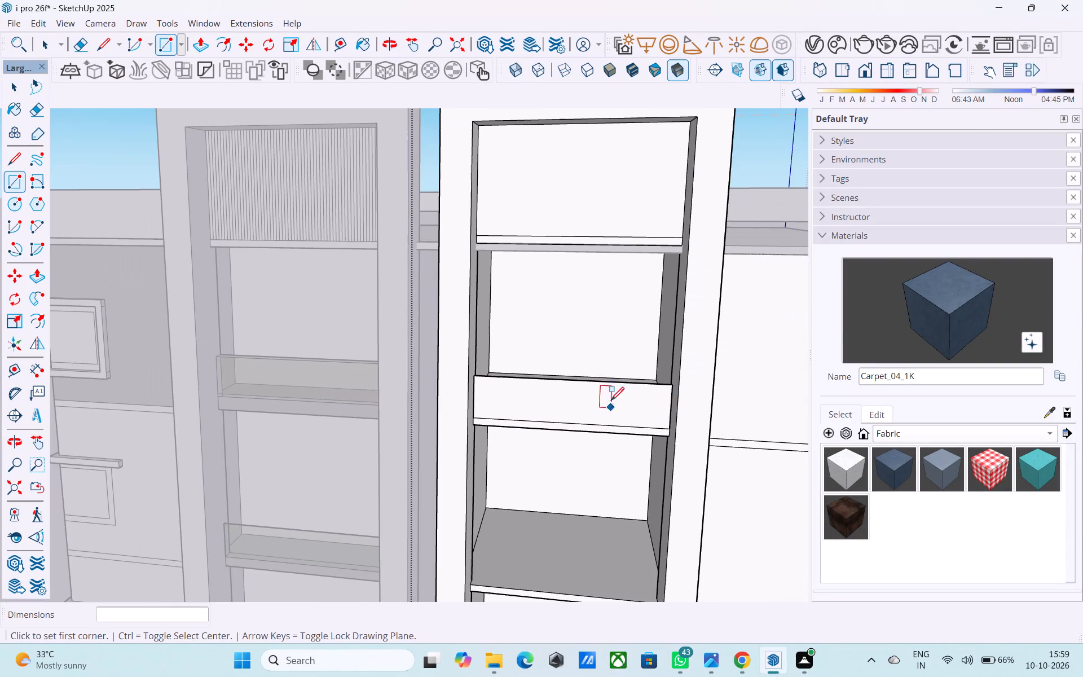
shift+middle_drag(559, 413, 510, 439)
scroll(507, 446, down, 2)
middle_drag(512, 483, 525, 350)
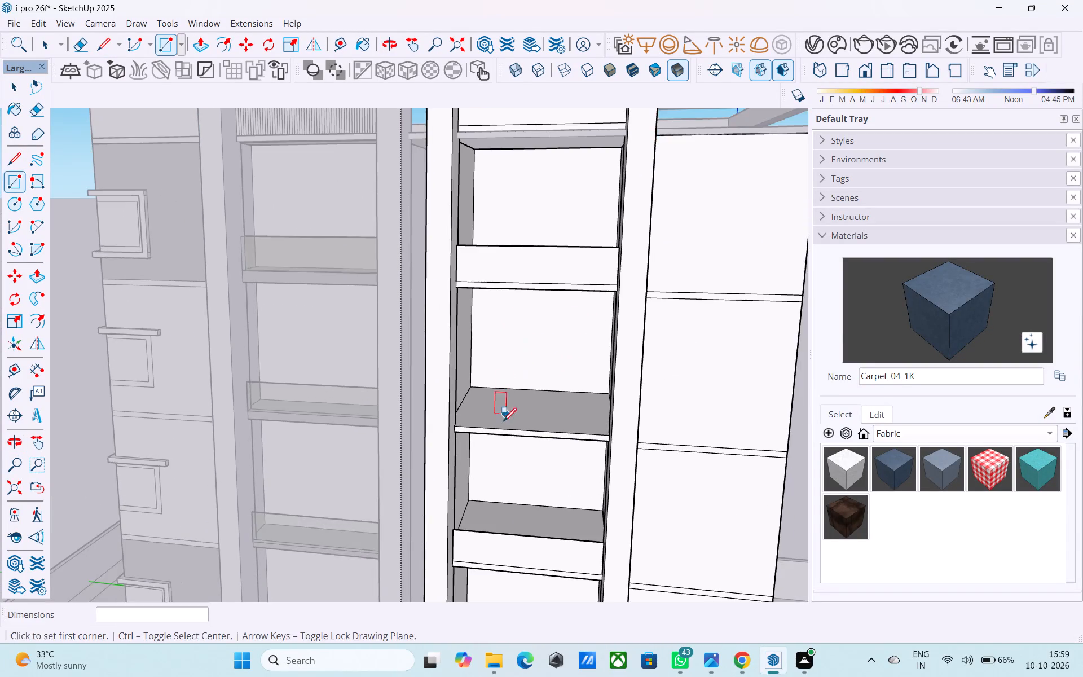
shift+middle_drag(503, 423, 472, 417)
scroll(454, 424, up, 14)
key(semicolon)
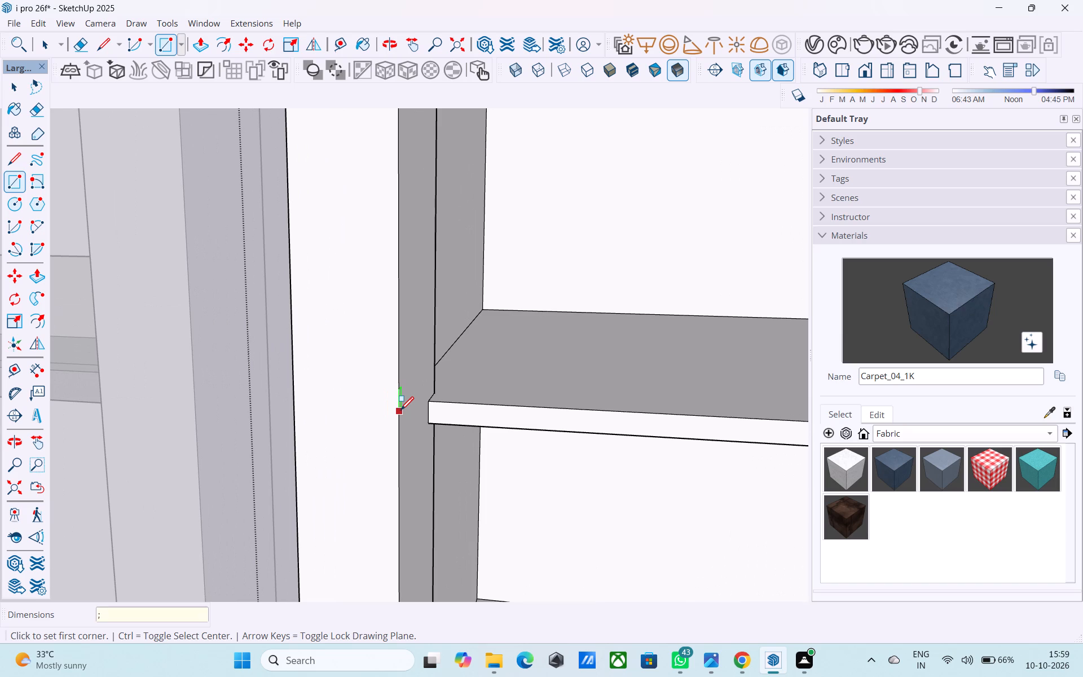
key(l)
click(432, 402)
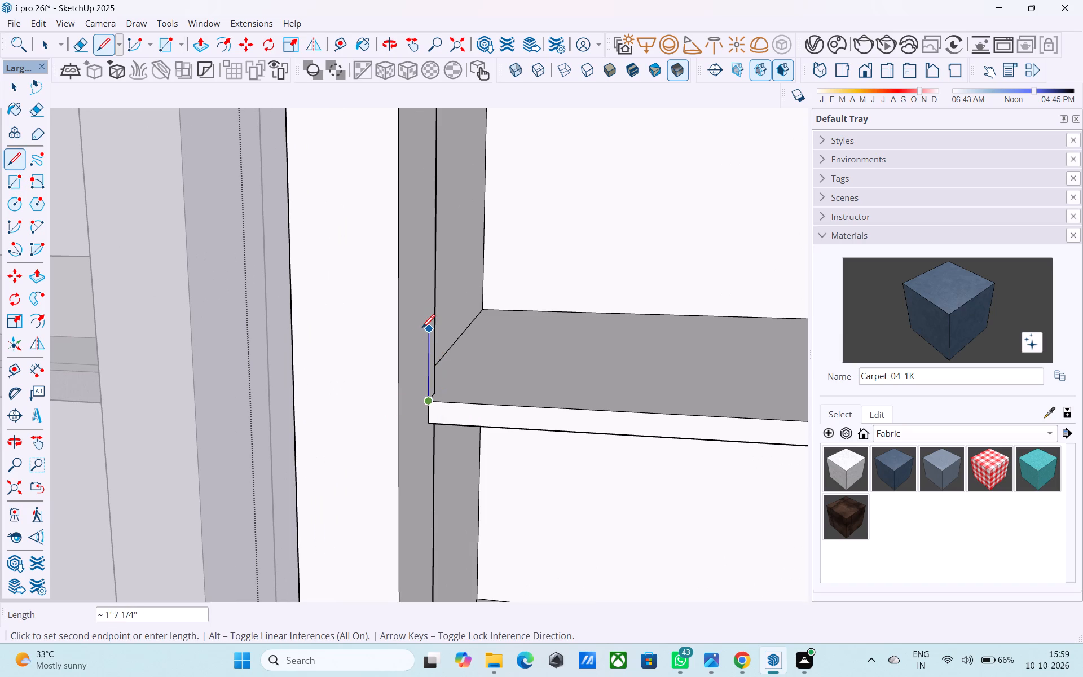
text(3')
key(Return)
key(r)
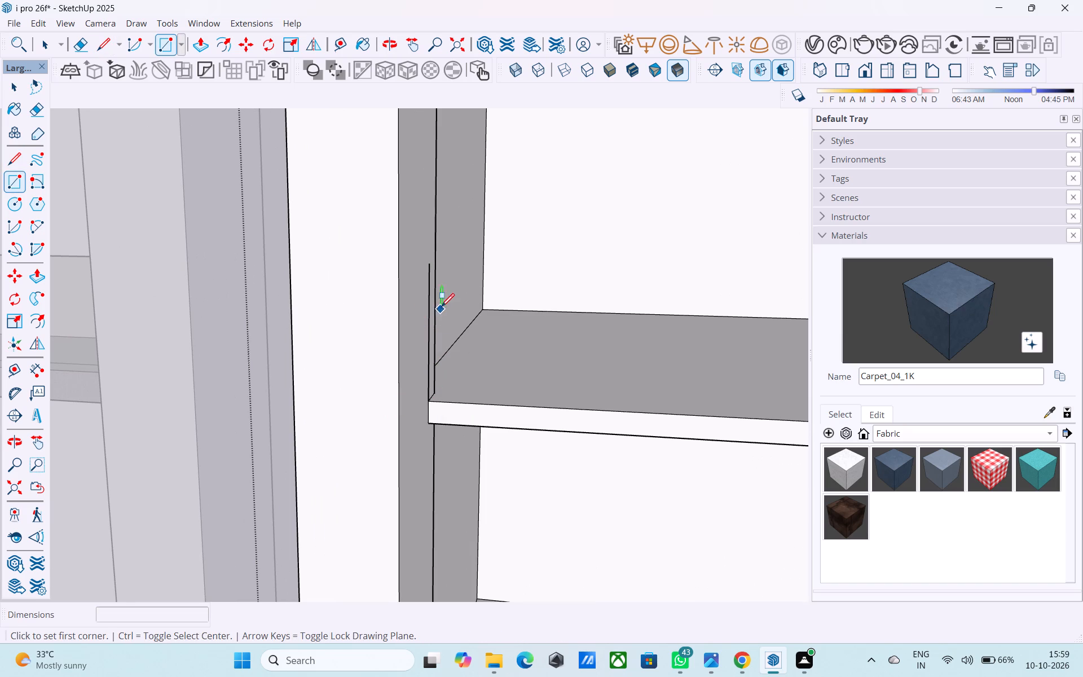
click(427, 265)
middle_drag(637, 365, 434, 330)
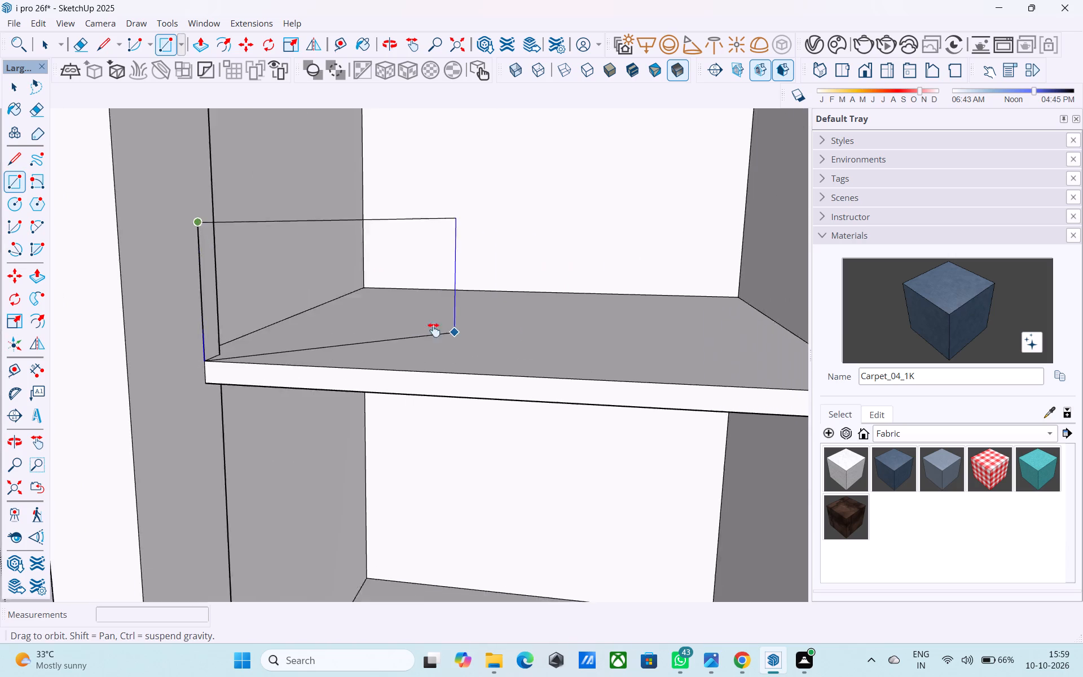
middle_drag(434, 330, 375, 376)
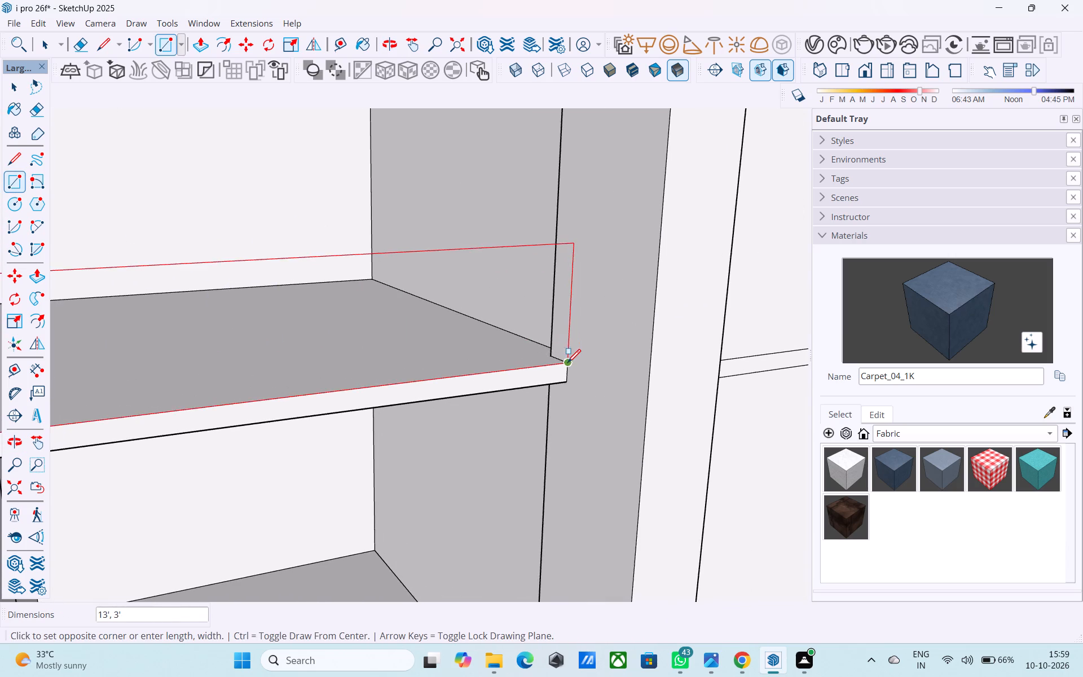
click(567, 364)
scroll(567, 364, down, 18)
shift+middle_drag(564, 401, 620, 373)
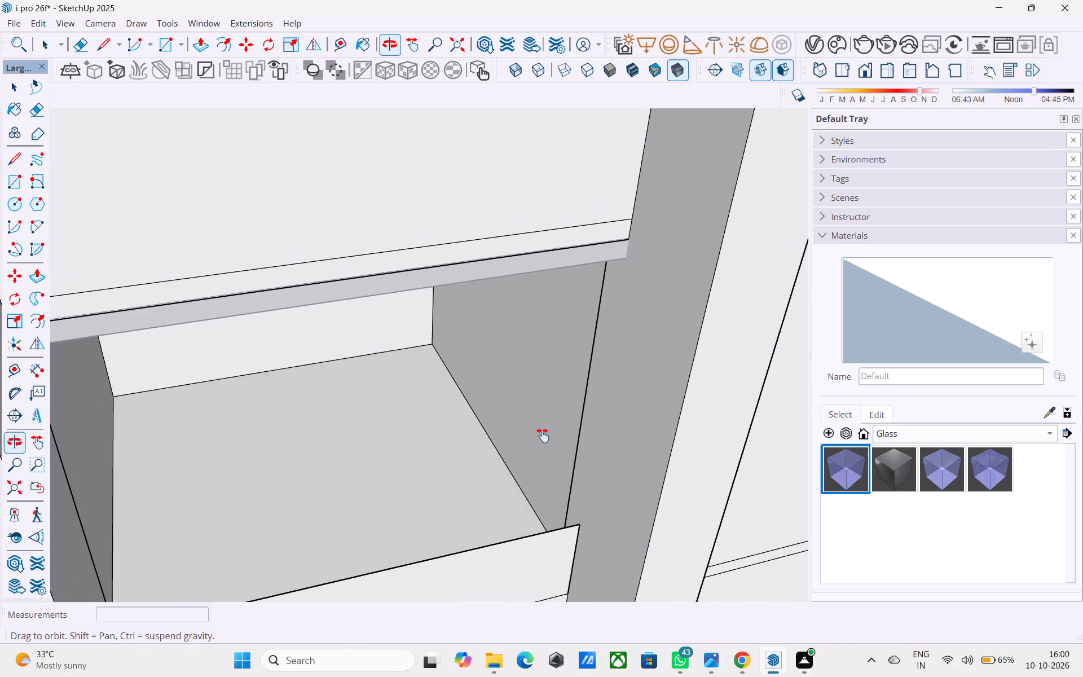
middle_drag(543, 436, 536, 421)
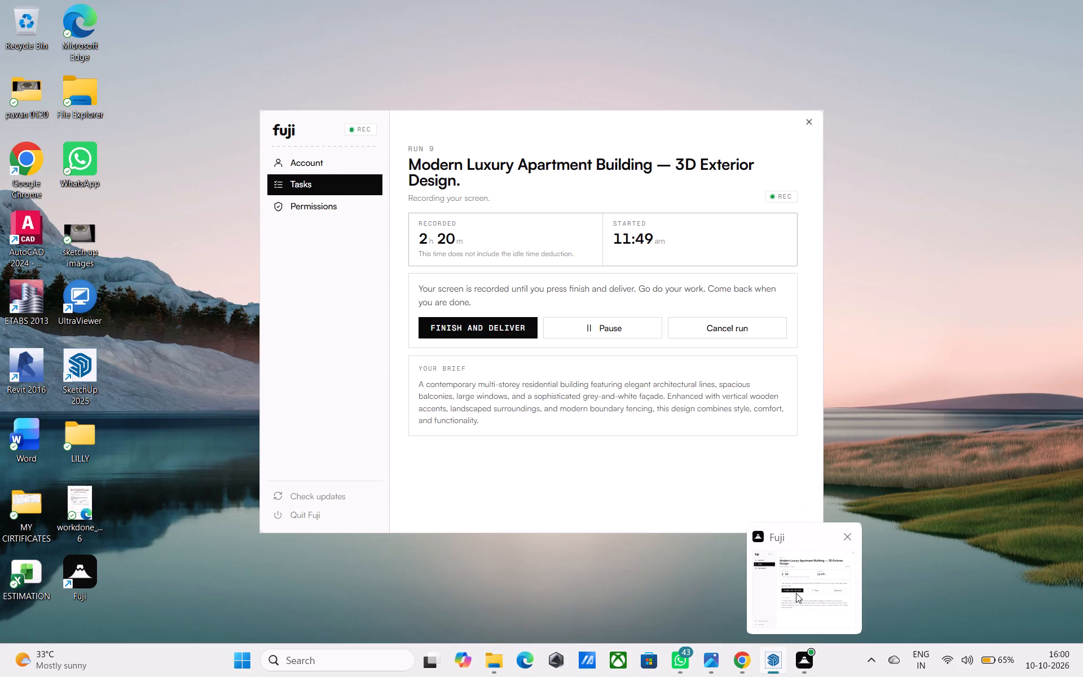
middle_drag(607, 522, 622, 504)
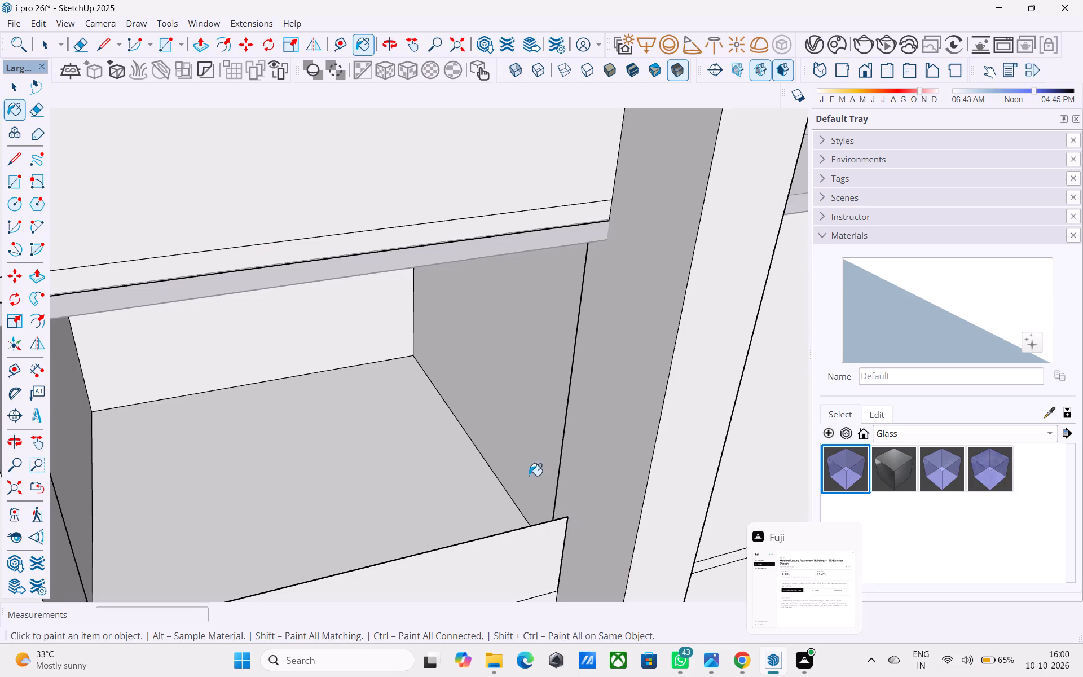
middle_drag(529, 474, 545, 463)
Copy the front vertical edge of the upper balcony's side wall 3.5' inward toward the back wall.
scroll(548, 463, up, 6)
middle_drag(538, 474, 646, 529)
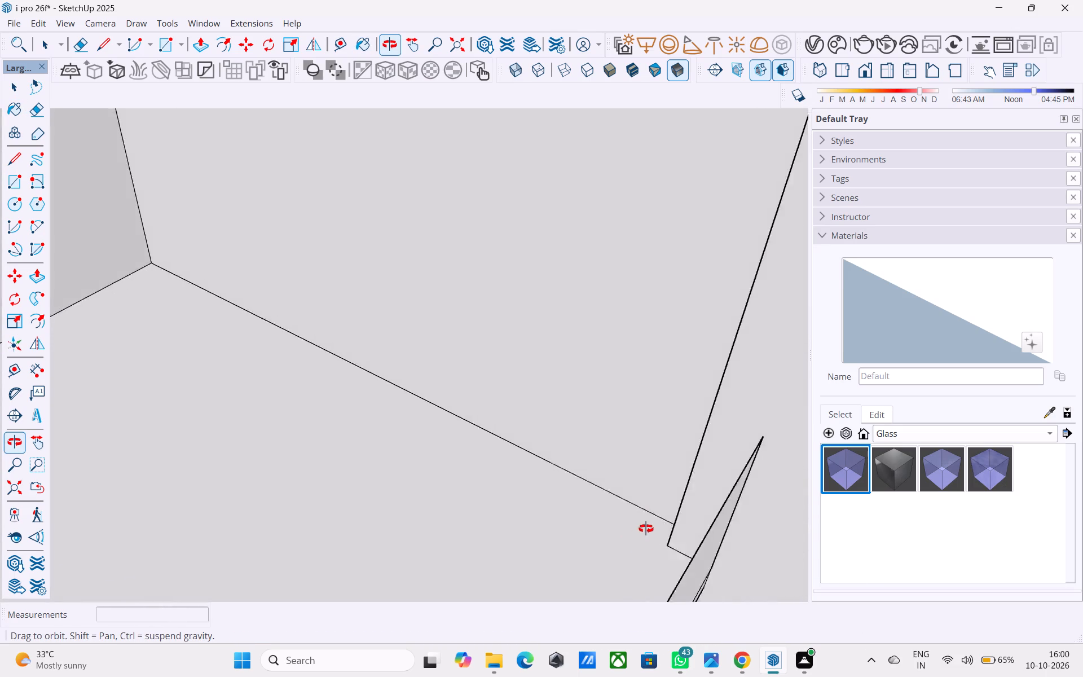
middle_drag(646, 529, 798, 515)
shift+middle_drag(763, 483, 748, 514)
key(l)
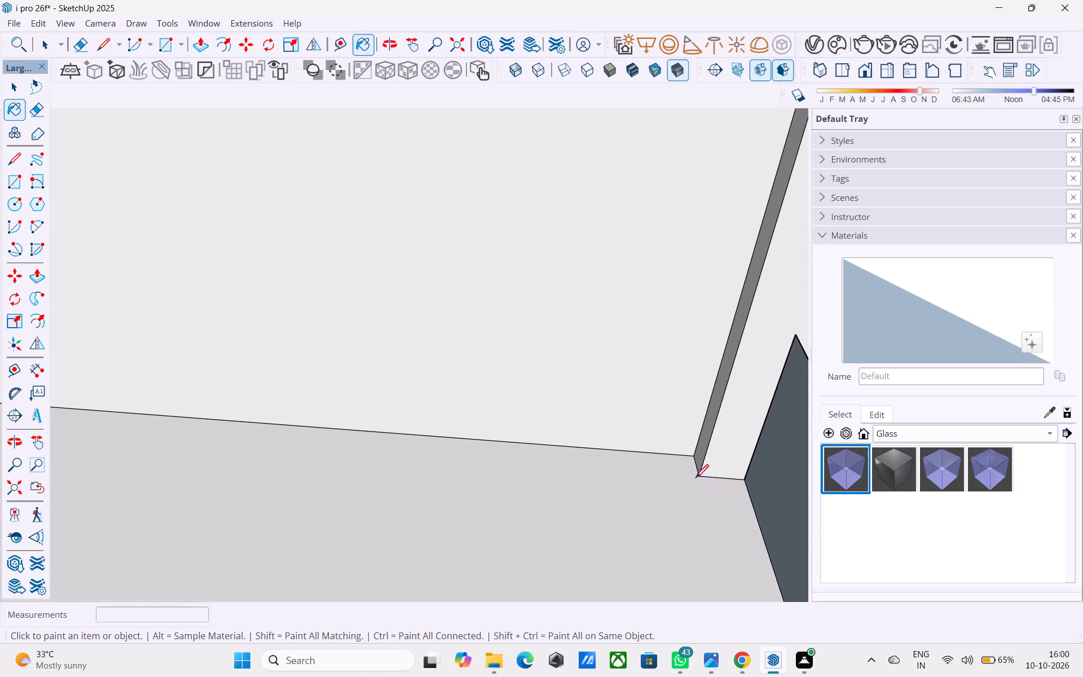
key(space)
click(698, 445)
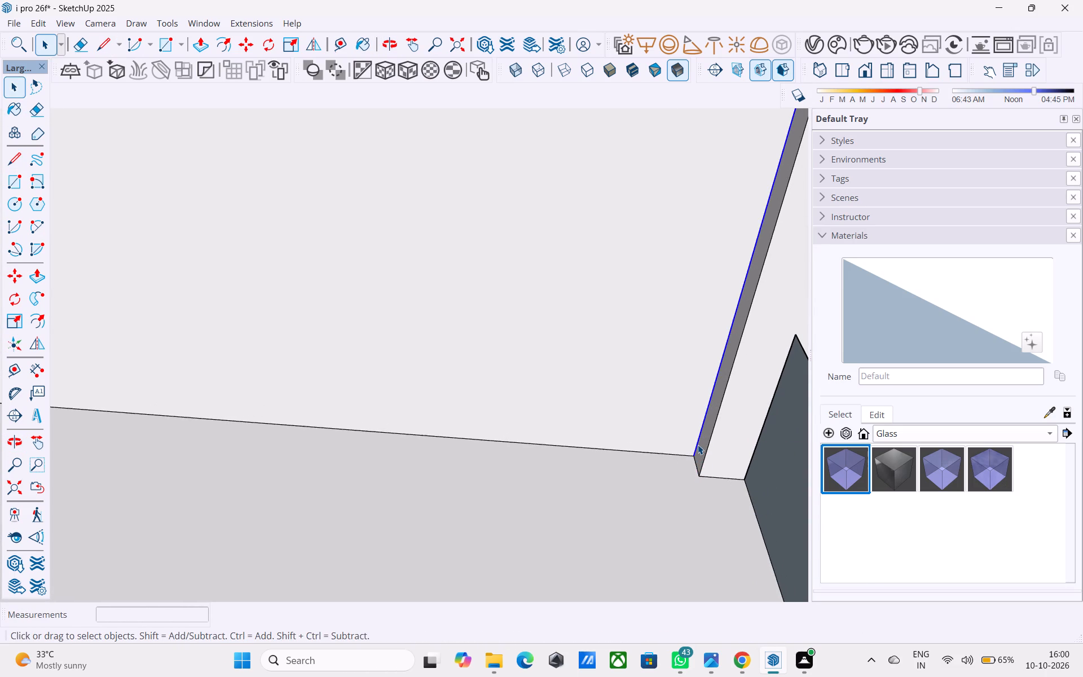
scroll(691, 449, down, 1)
middle_drag(683, 453, 421, 402)
scroll(422, 419, down, 1)
scroll(422, 421, up, 1)
scroll(422, 421, down, 5)
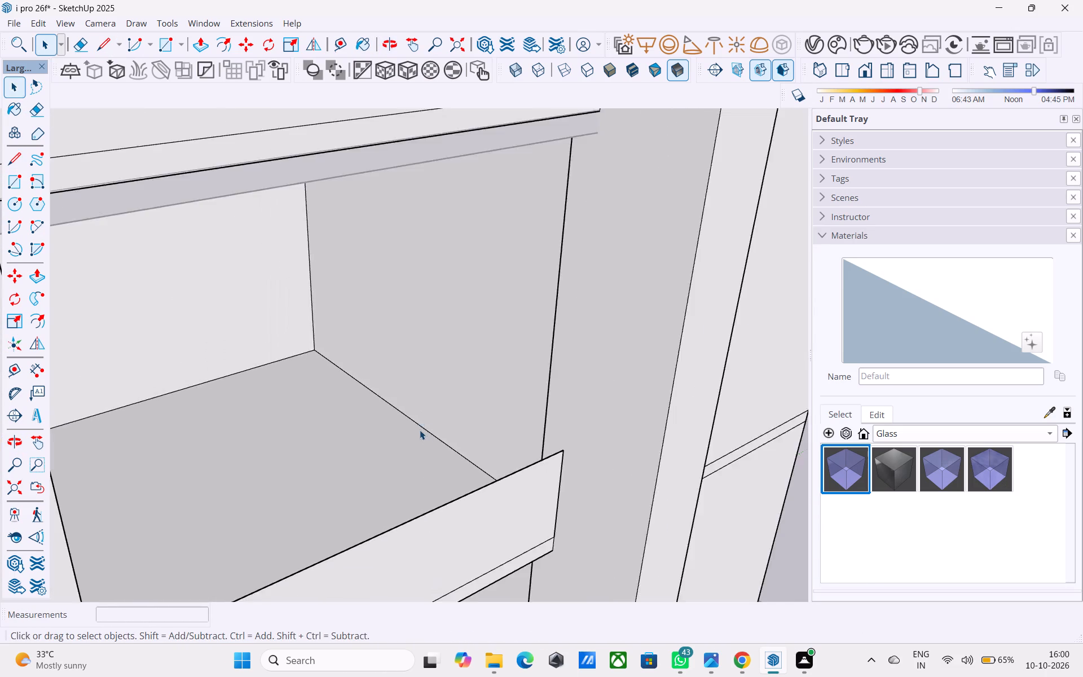
scroll(420, 430, down, 7)
scroll(422, 432, up, 6)
middle_click(435, 455)
scroll(433, 459, up, 6)
middle_drag(433, 473, 442, 480)
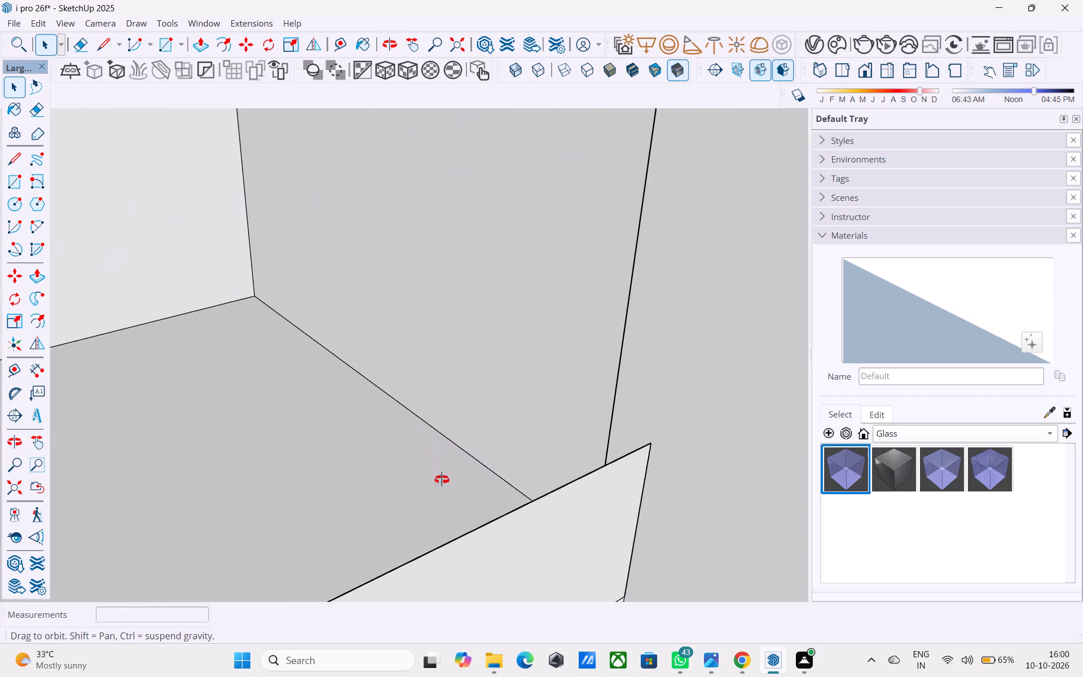
middle_drag(442, 480, 667, 516)
key(m)
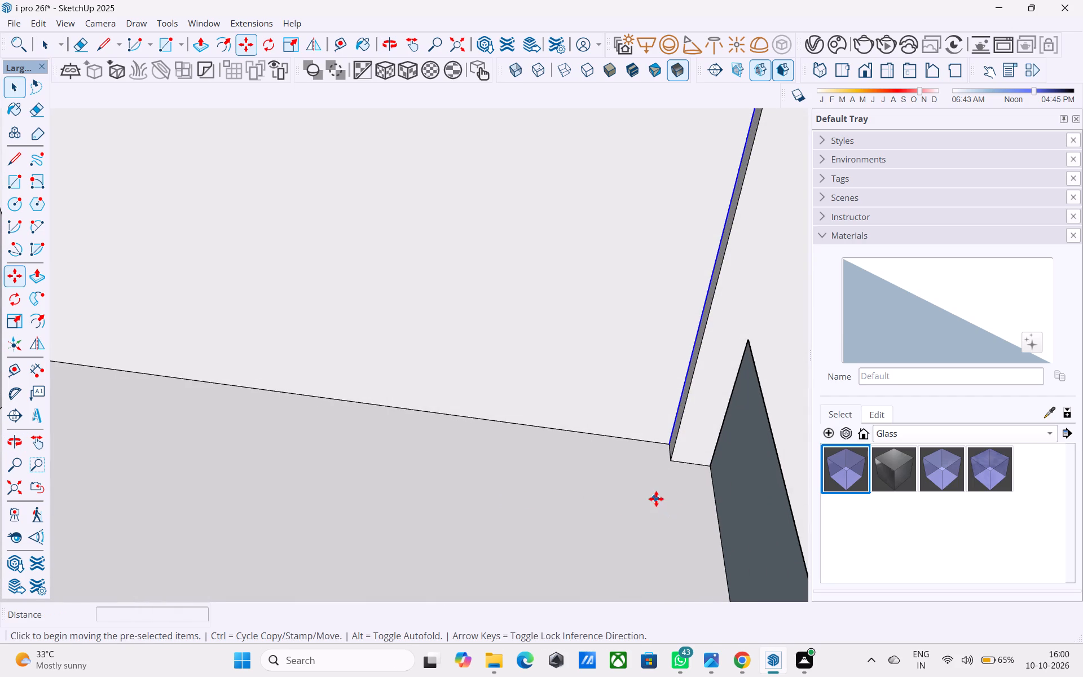
click(669, 440)
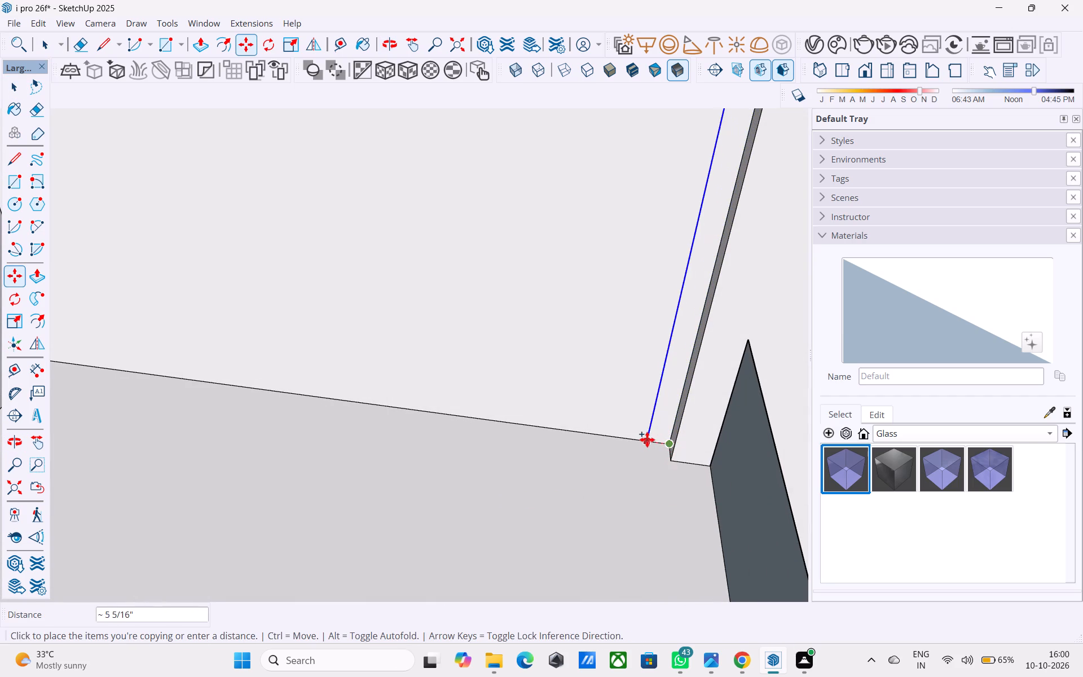
key(3)
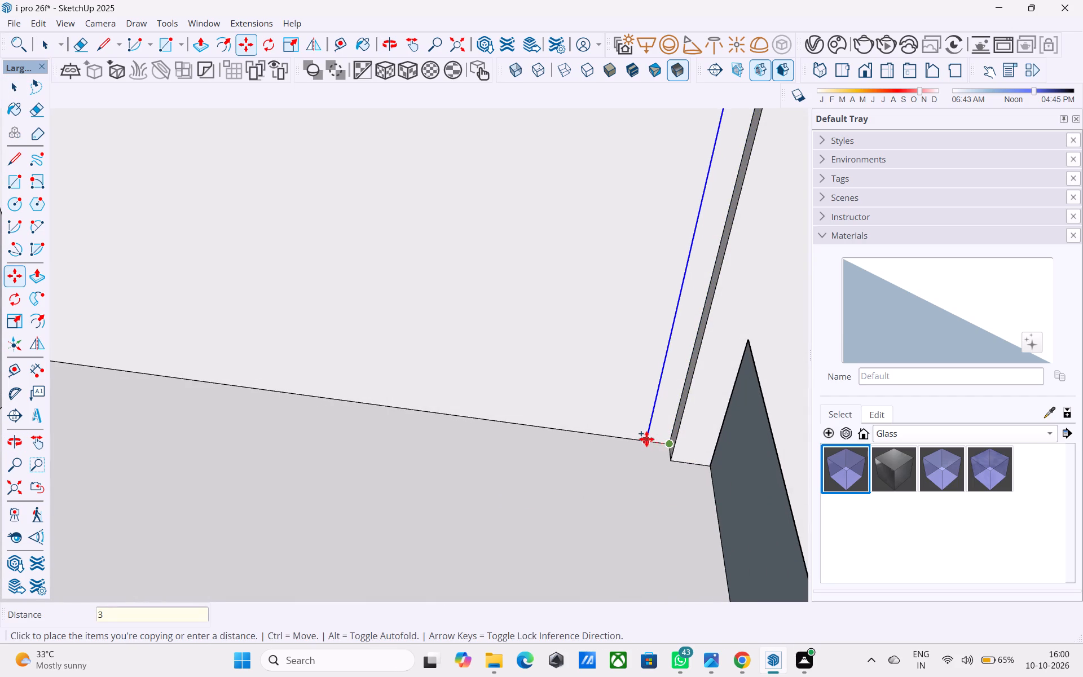
text(.5')
key(Return)
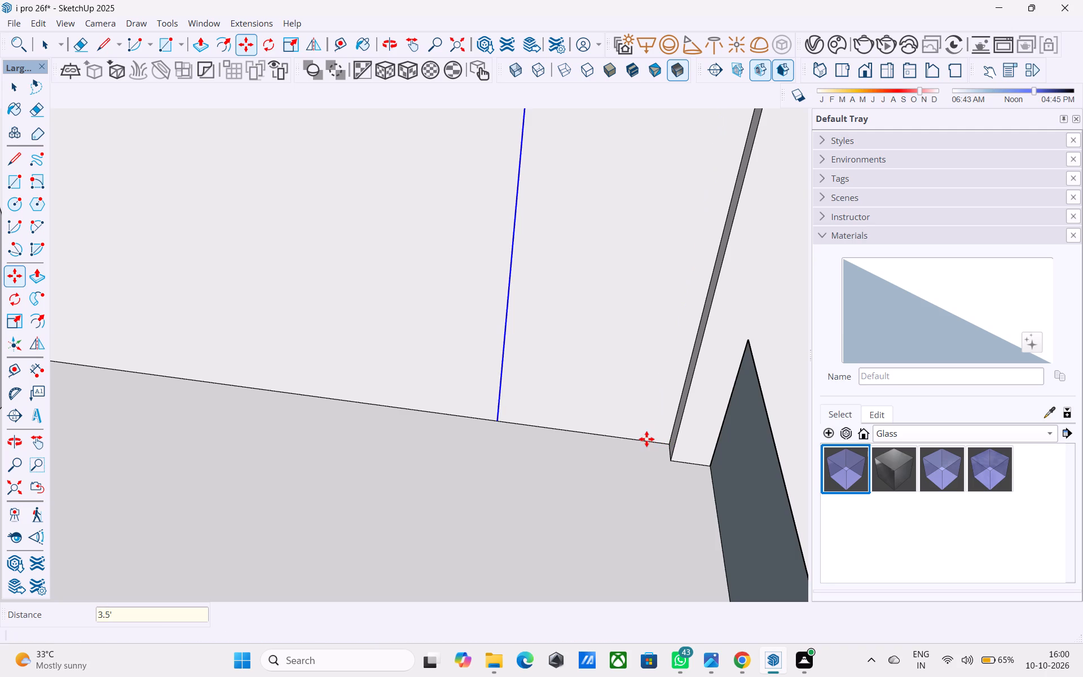
Copy the new vertical line on the side wall another 6" toward the back wall.
click(500, 419)
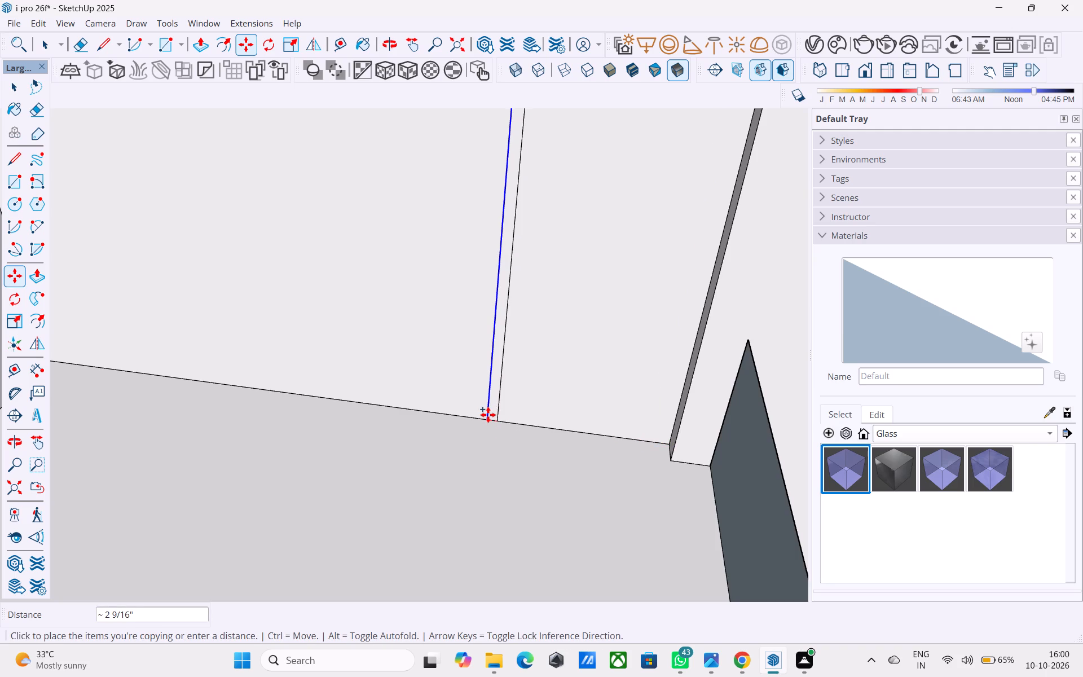
text(6")
key(Return)
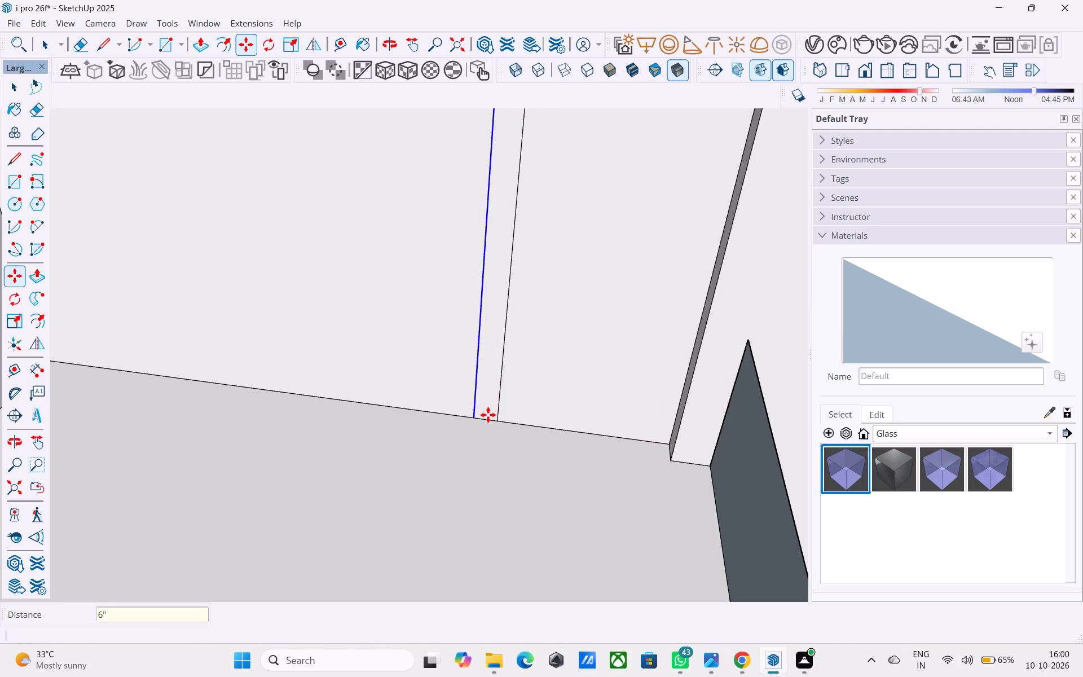
Draw a vertical line about 38' long from the base of the 3.5' line down the side wall to the lowest balcony's floor edge.
middle_drag(540, 418, 411, 436)
scroll(415, 438, down, 5)
middle_drag(424, 446, 373, 407)
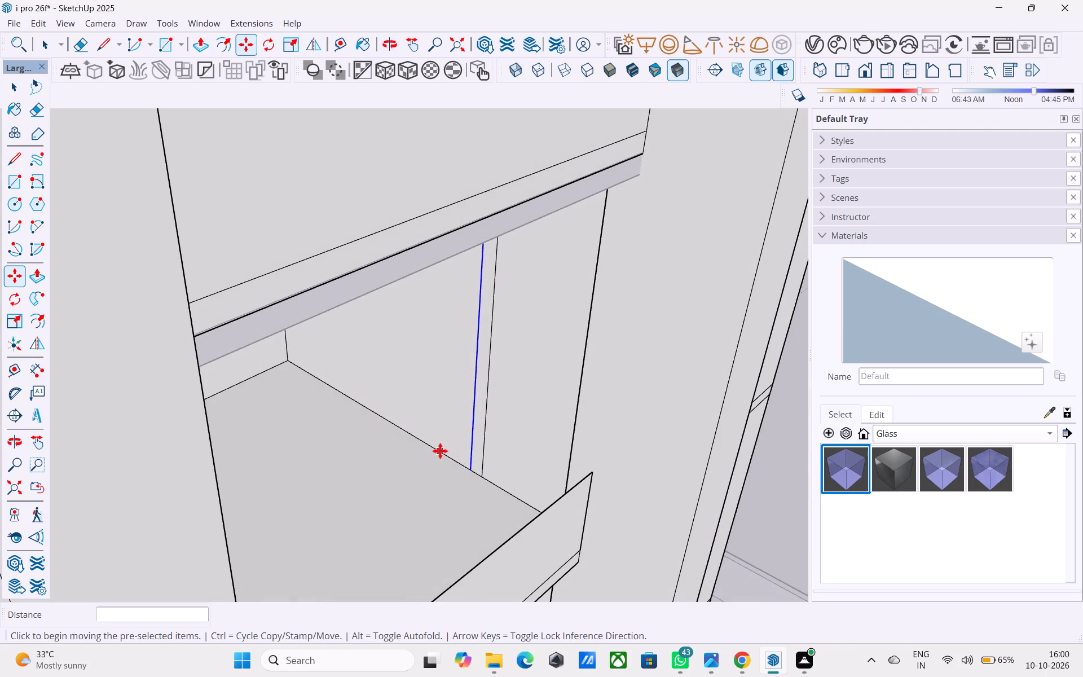
key(l)
click(480, 474)
scroll(481, 476, down, 9)
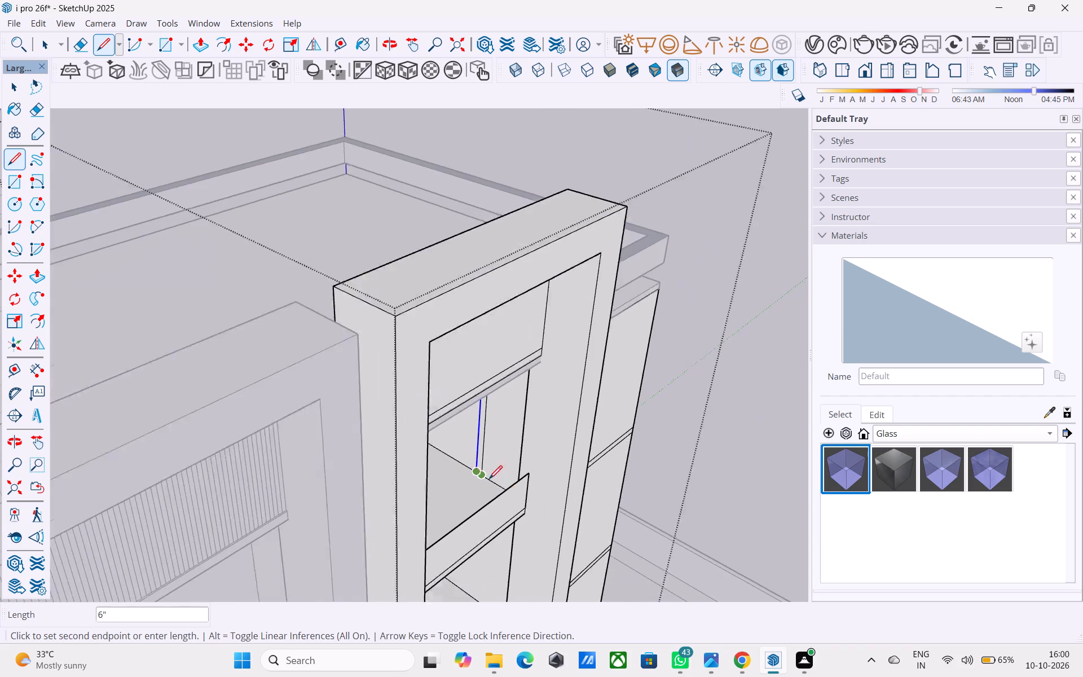
scroll(489, 480, down, 1)
middle_drag(526, 536, 463, 330)
shift+middle_drag(477, 464, 395, 314)
shift+middle_drag(368, 432, 384, 373)
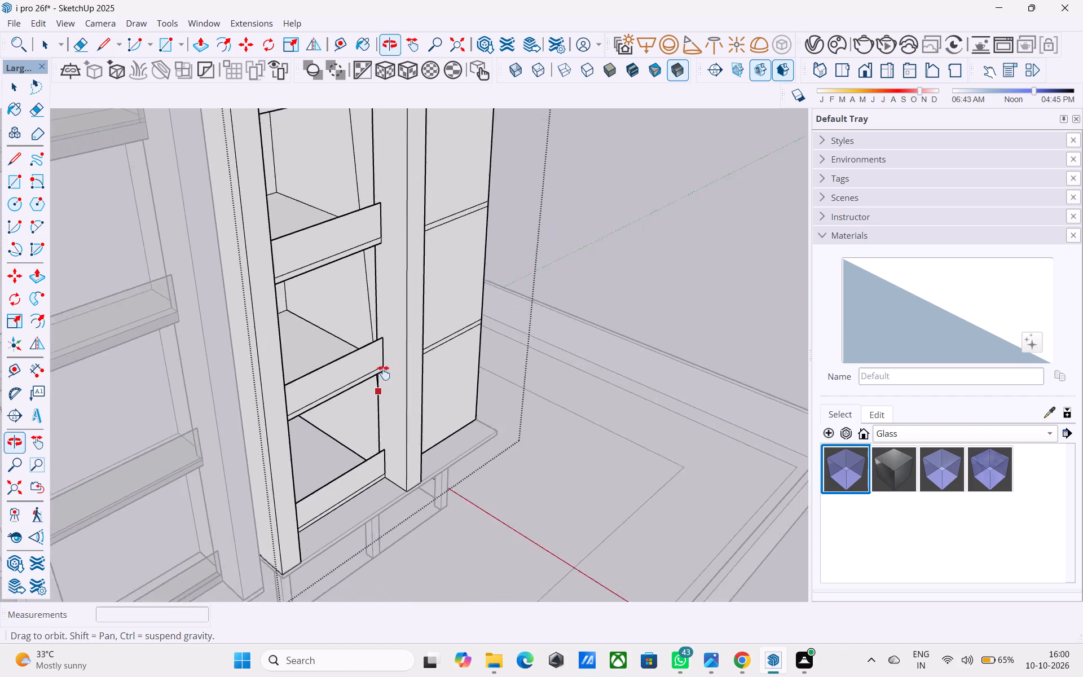
shift+middle_drag(384, 373, 380, 355)
shift+middle_drag(370, 428, 365, 403)
scroll(362, 406, up, 7)
click(351, 384)
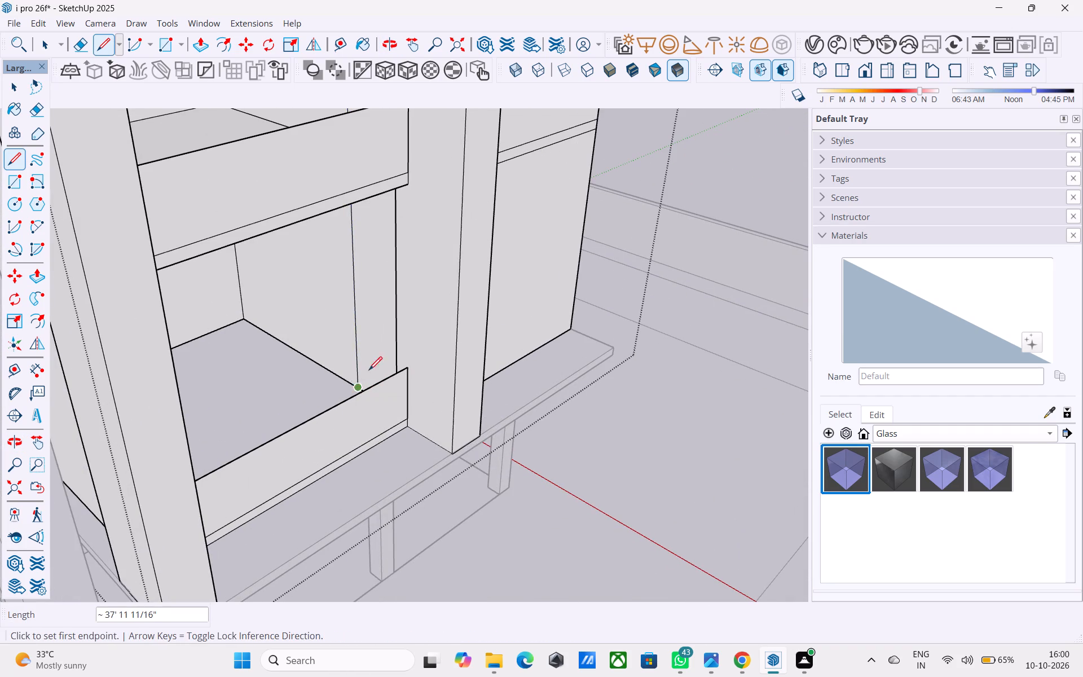
Draw a second vertical line from the base of the 6" offset line down the side wall to the lowest balcony's floor edge.
scroll(371, 375, down, 10)
middle_drag(411, 366, 407, 552)
shift+middle_drag(363, 397, 385, 476)
scroll(395, 397, up, 10)
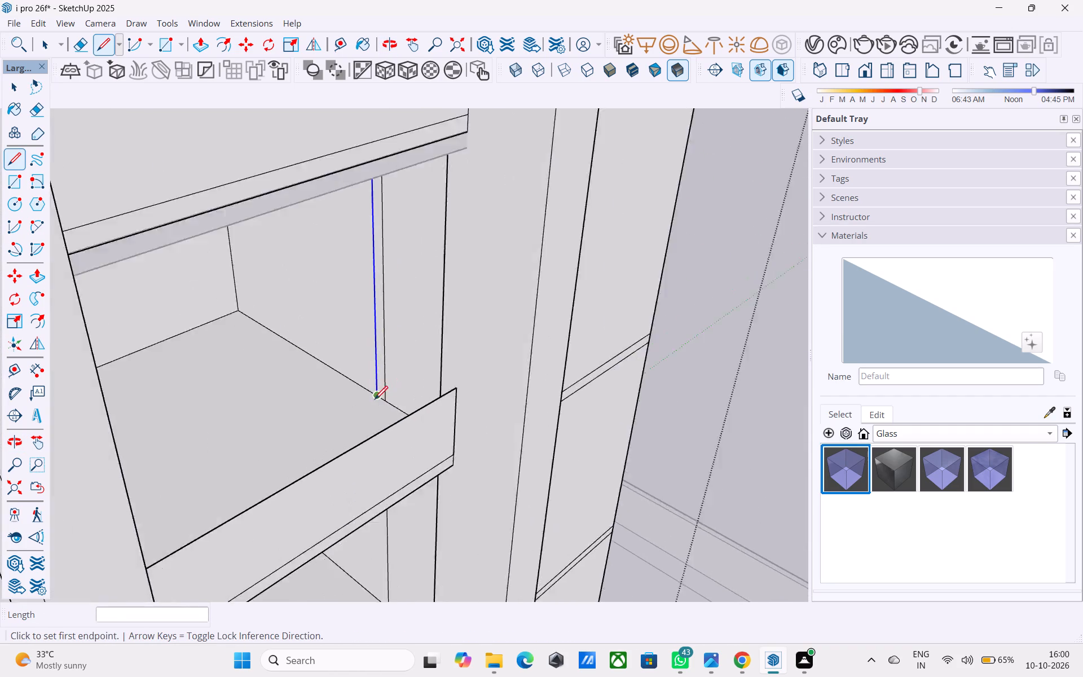
scroll(375, 401, up, 4)
click(377, 396)
scroll(376, 395, down, 15)
middle_drag(429, 532, 419, 519)
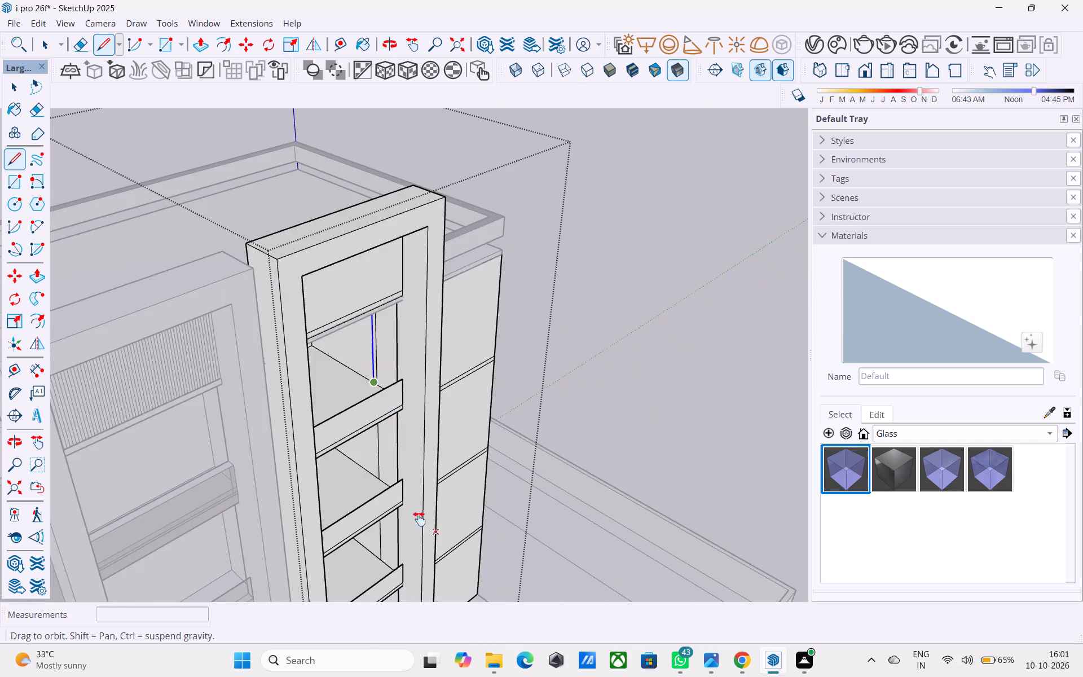
middle_drag(419, 519, 380, 329)
shift+middle_drag(355, 417, 364, 367)
scroll(345, 397, up, 20)
scroll(345, 397, up, 4)
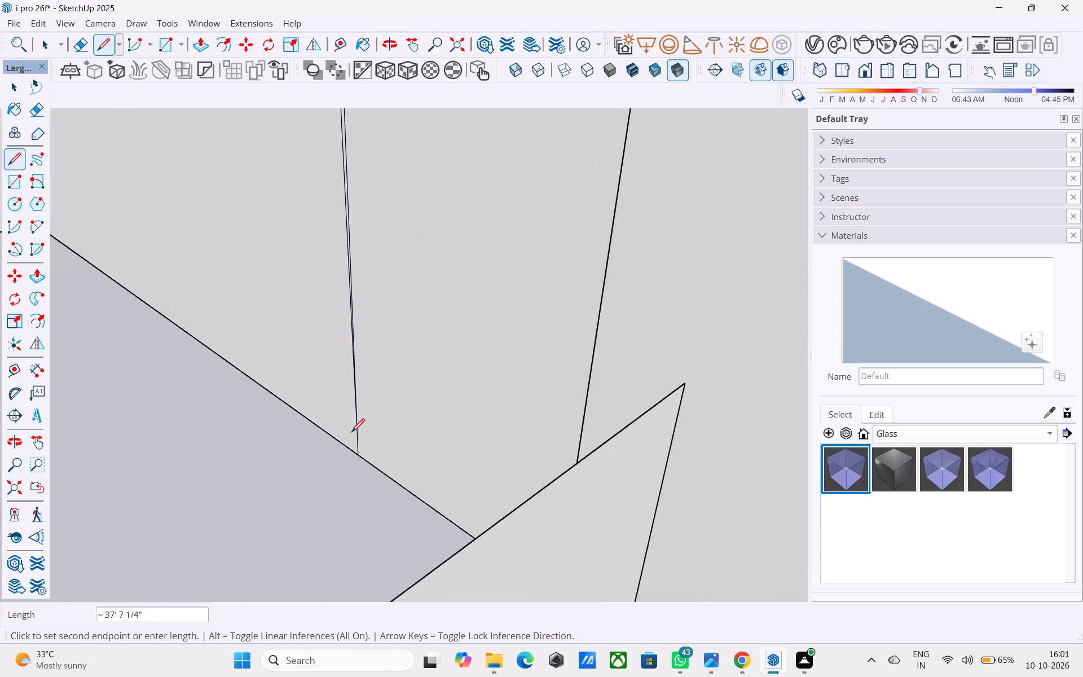
click(336, 441)
Push/pull the narrow strip between the two vertical lines in the lowest balcony 14' across to the opposite side wall.
key(space)
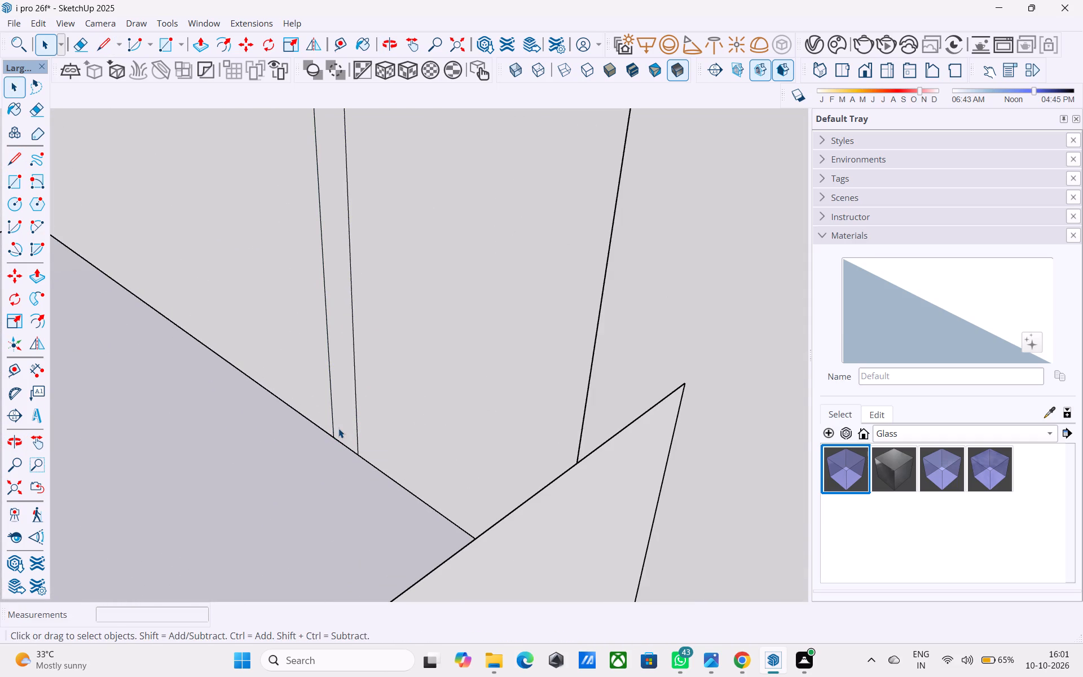
click(338, 428)
key(p)
click(340, 427)
scroll(315, 429, down, 10)
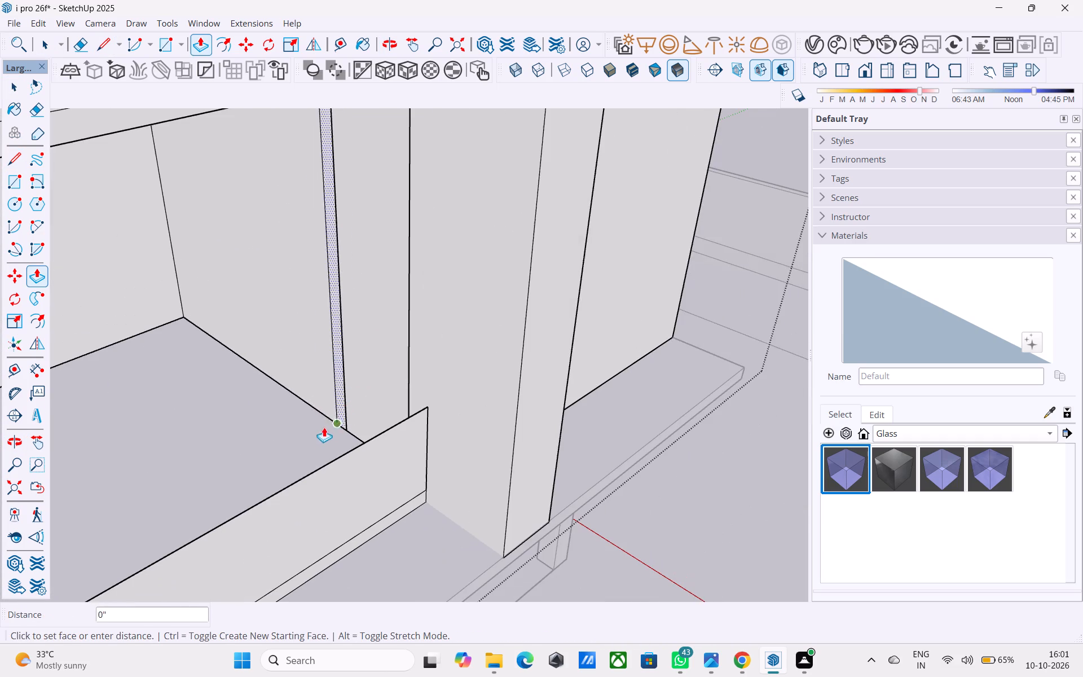
scroll(288, 439, down, 7)
shift+middle_drag(298, 440, 542, 400)
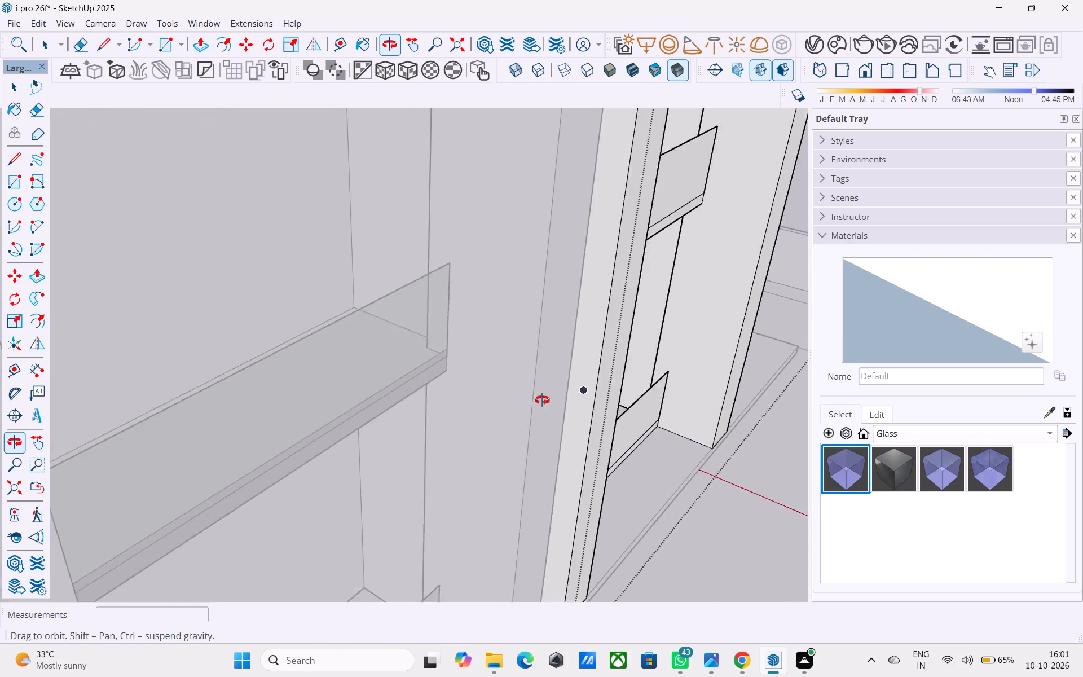
shift+middle_drag(542, 400, 290, 413)
middle_drag(314, 411, 307, 417)
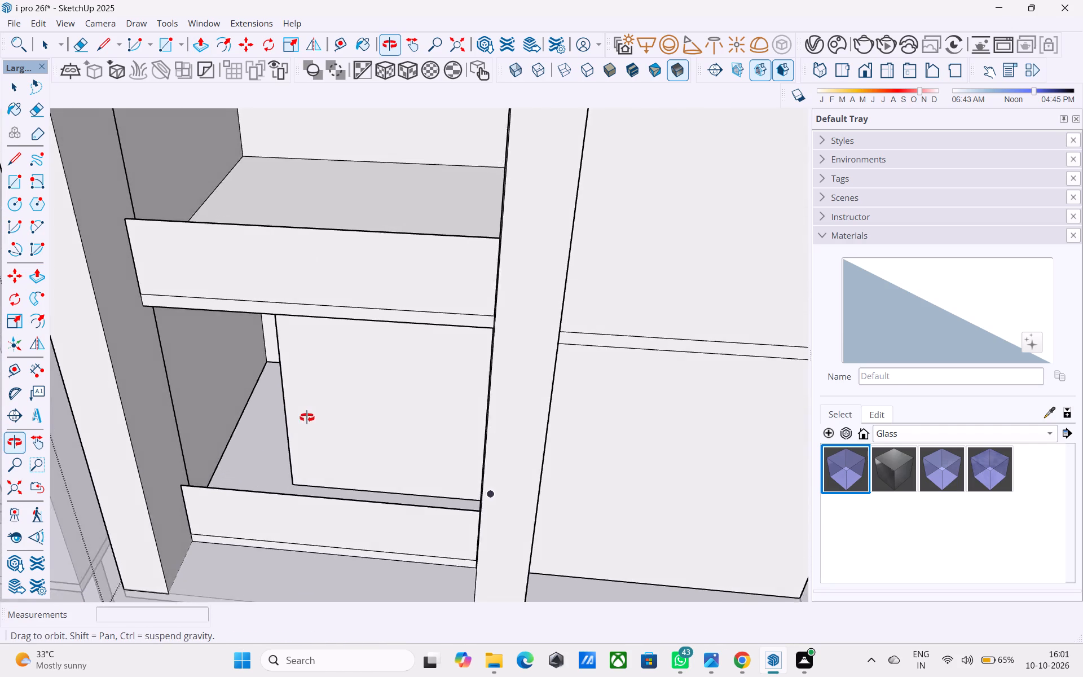
middle_drag(307, 417, 294, 415)
shift+middle_click(294, 415)
scroll(250, 419, up, 4)
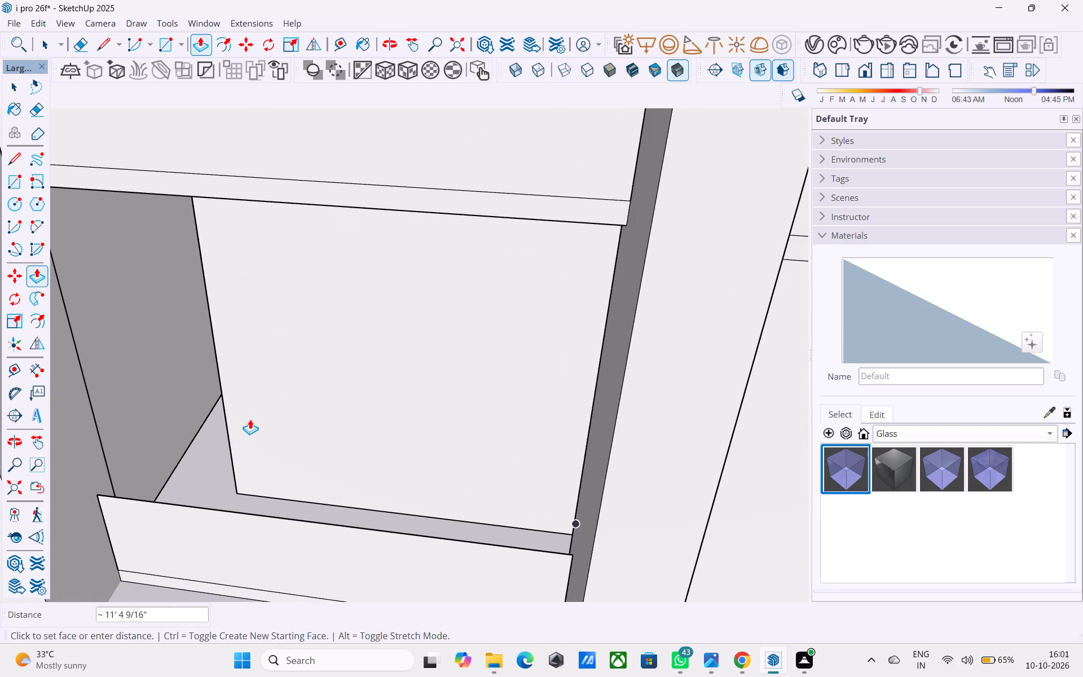
middle_drag(252, 417, 349, 460)
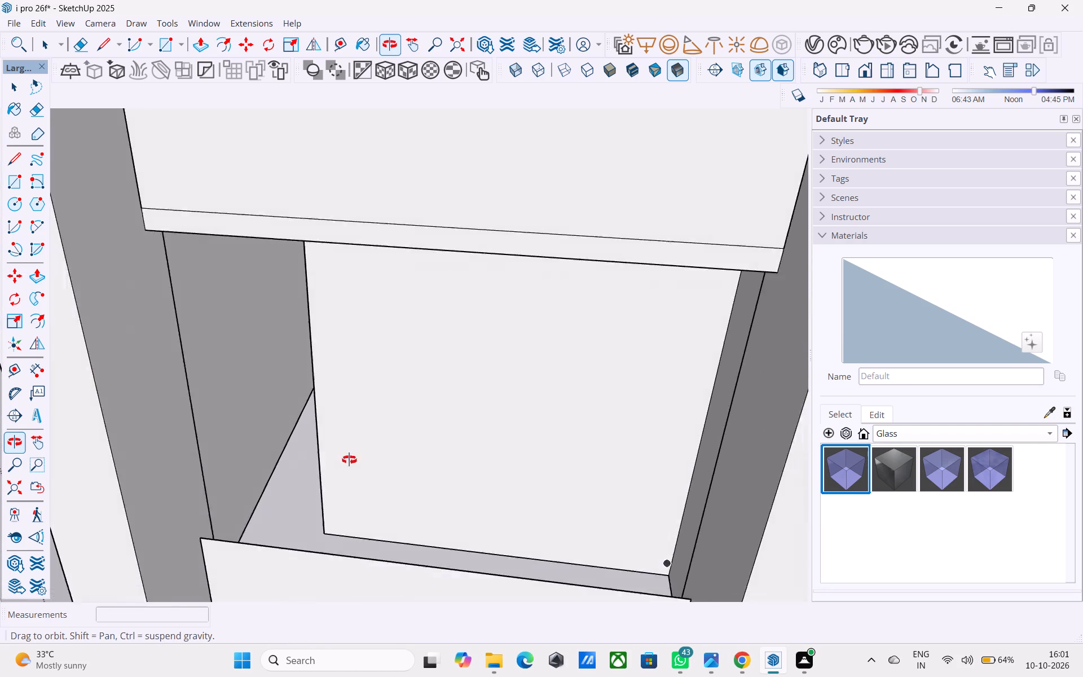
middle_drag(349, 460, 362, 441)
middle_drag(302, 411, 240, 452)
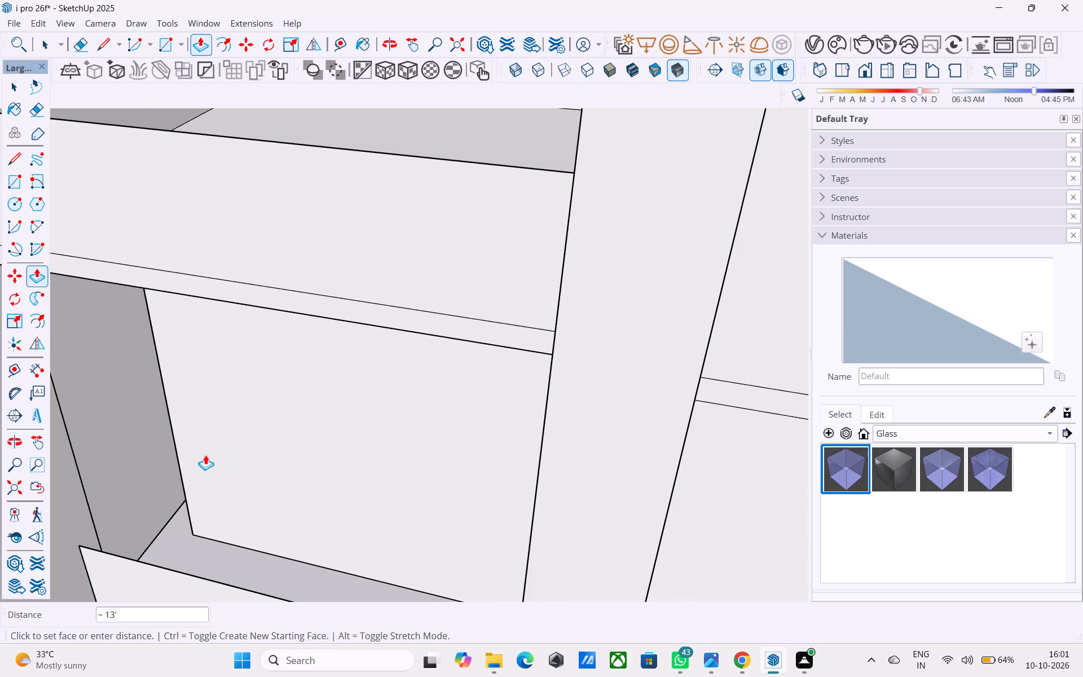
click(107, 414)
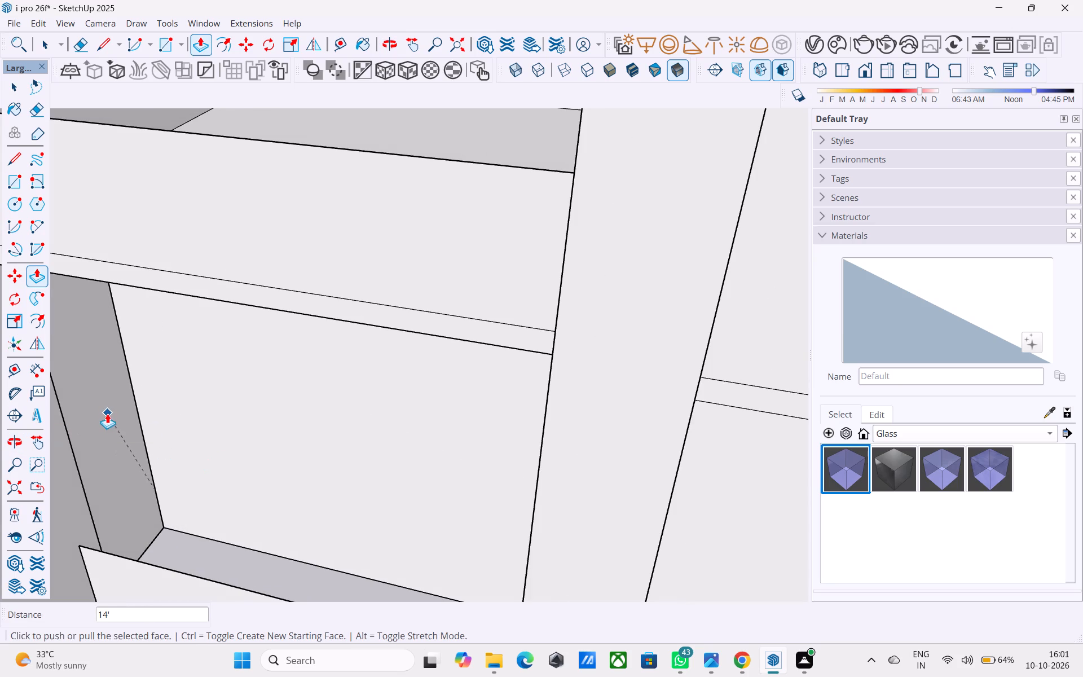
Push/pull the matching narrow side-wall strip in the second balcony from the bottom 14' across to the opposite wall.
scroll(110, 415, down, 12)
middle_drag(149, 452, 222, 481)
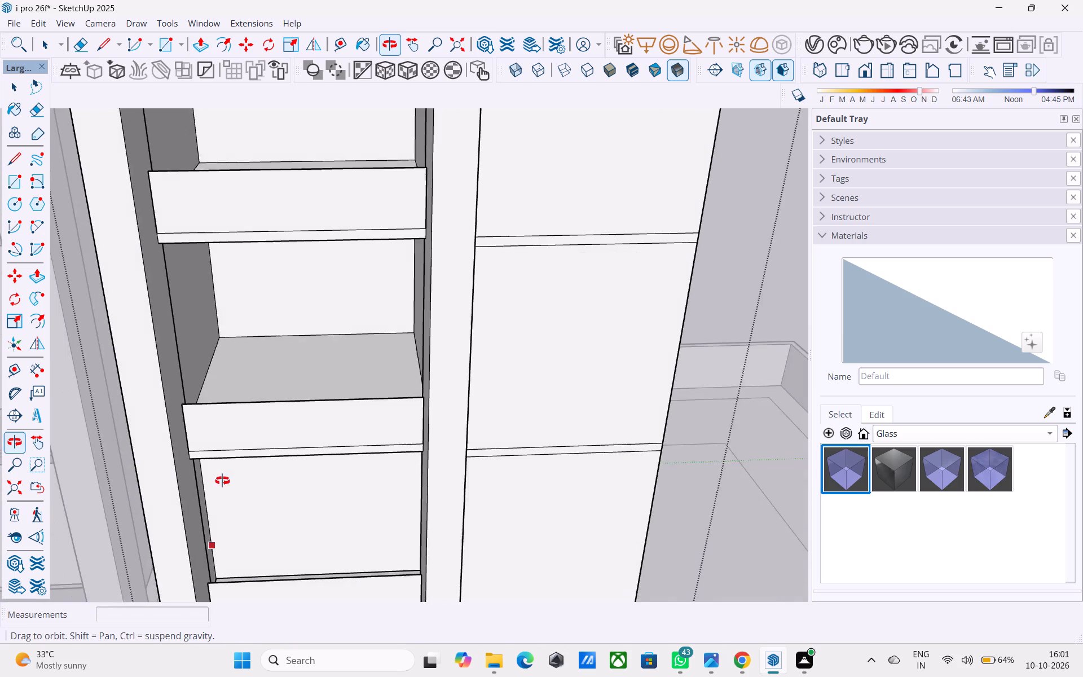
middle_drag(222, 481, 224, 481)
shift+middle_drag(338, 463, 287, 521)
scroll(431, 447, up, 6)
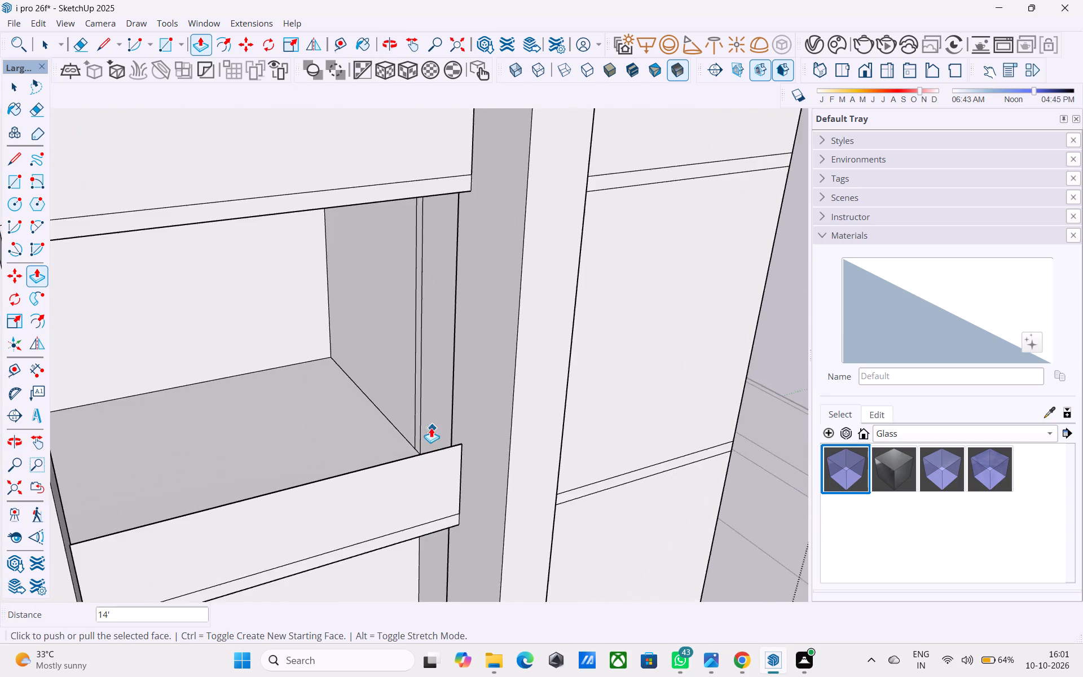
scroll(431, 428, up, 5)
key(space)
click(408, 390)
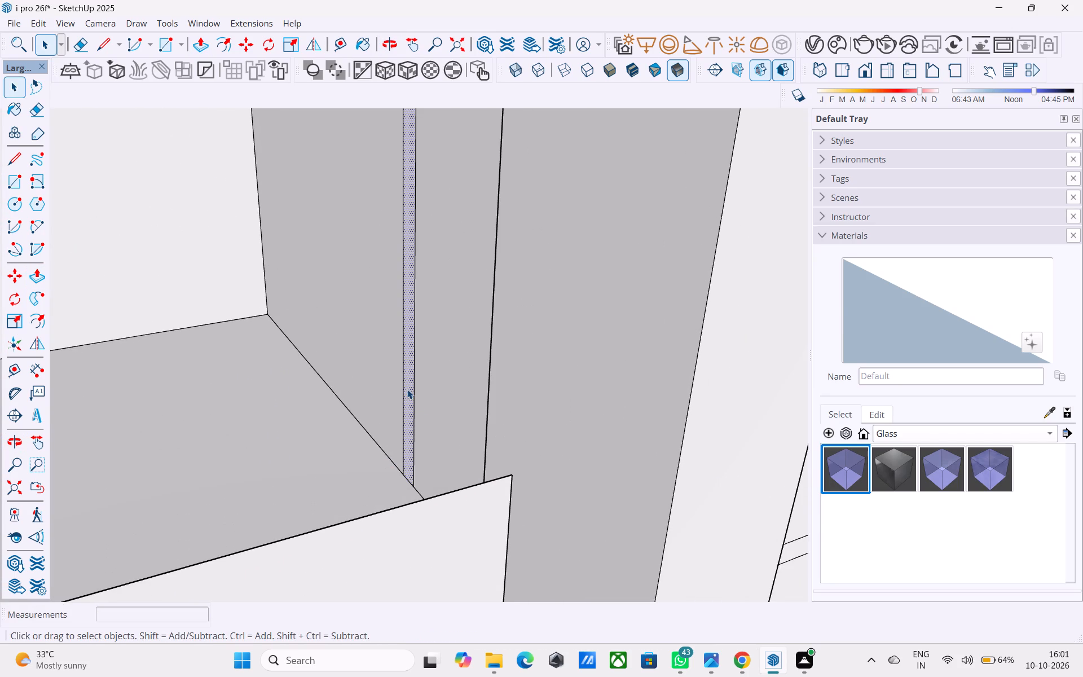
key(p)
click(407, 389)
scroll(397, 399, down, 8)
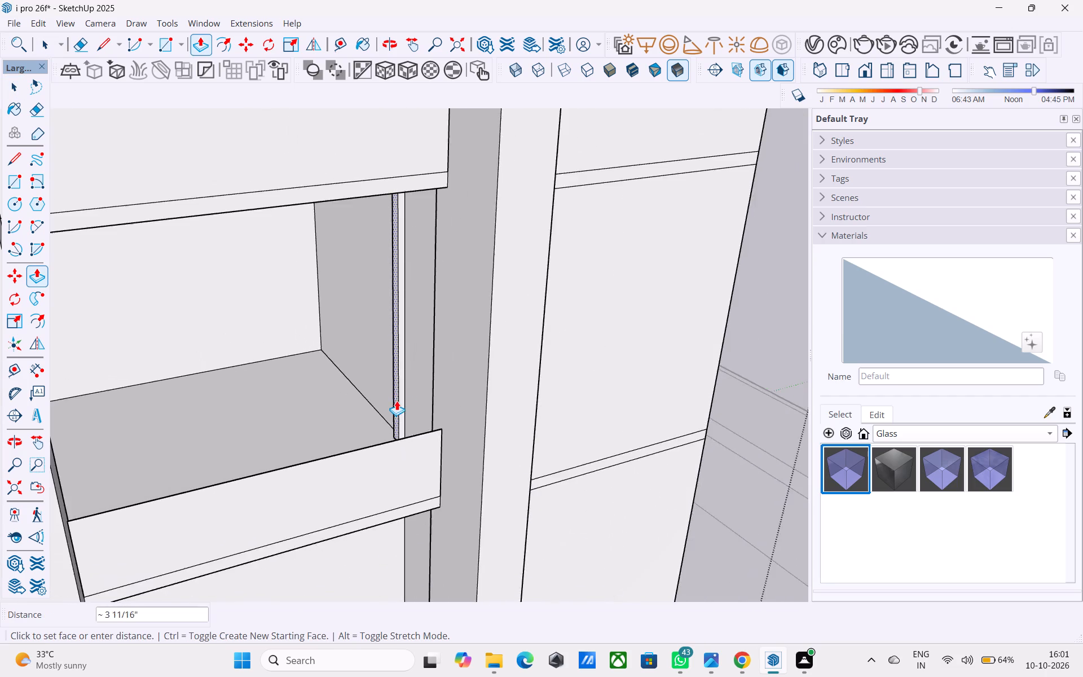
shift+middle_drag(397, 401, 697, 374)
shift+middle_drag(333, 378, 457, 401)
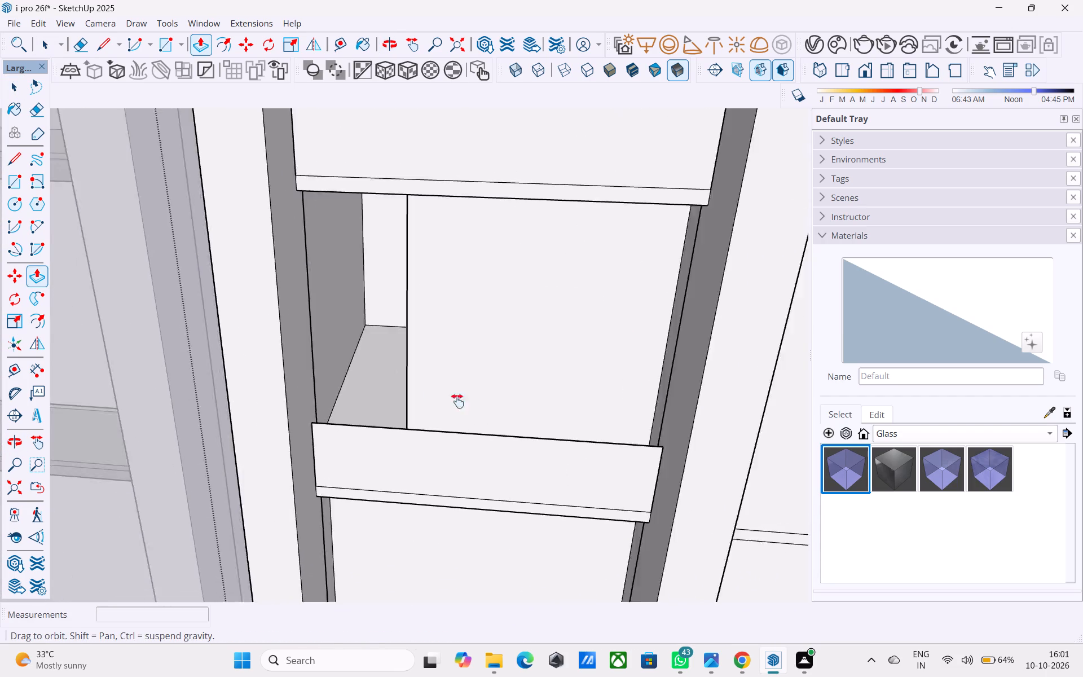
shift+middle_drag(457, 401, 406, 428)
click(202, 388)
Push/pull the narrow side-wall strip in the third balcony from the bottom 14' across to the opposite wall.
scroll(317, 385, down, 2)
shift+middle_drag(312, 387, 255, 491)
scroll(306, 390, down, 7)
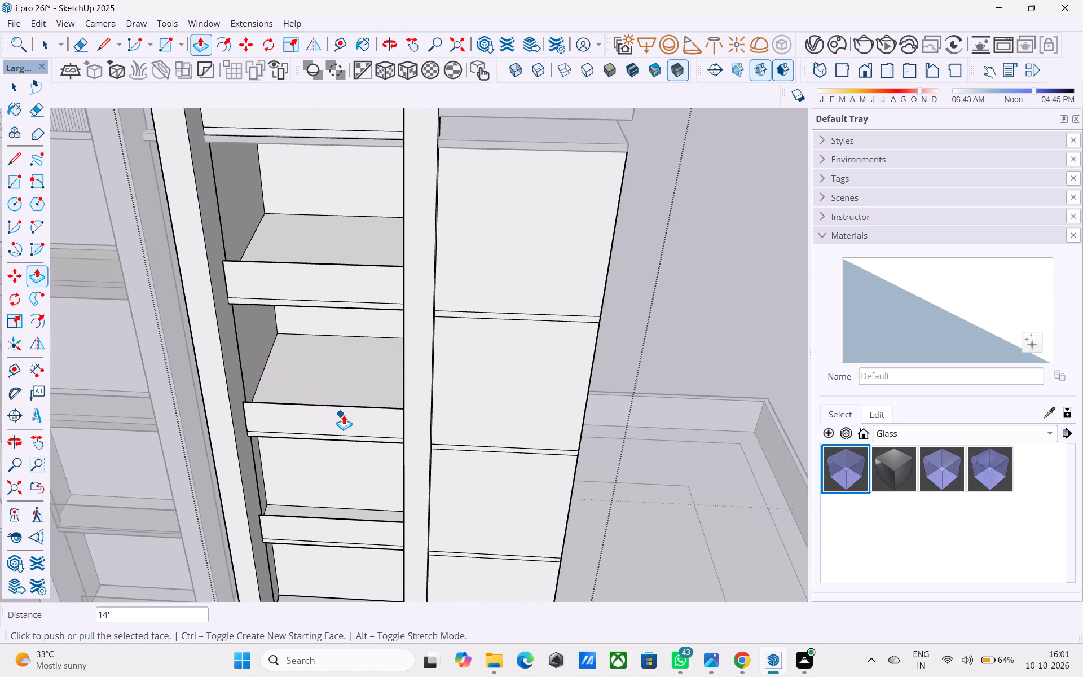
middle_drag(355, 413, 363, 441)
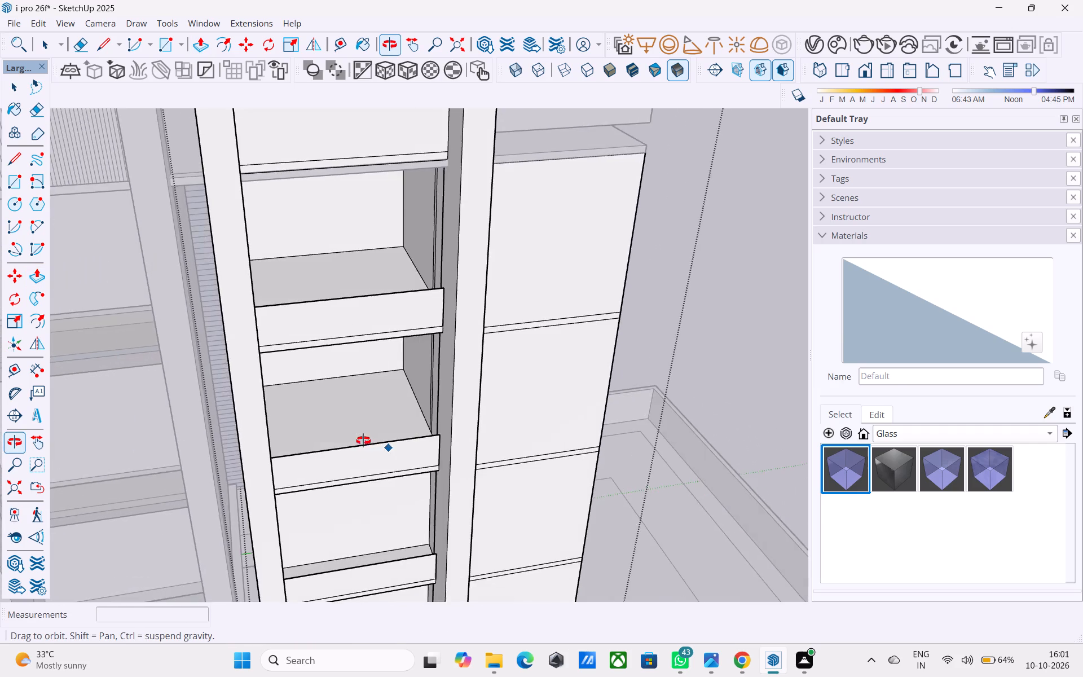
middle_drag(363, 441, 364, 441)
shift+middle_drag(498, 428, 584, 407)
scroll(570, 403, up, 9)
key(space)
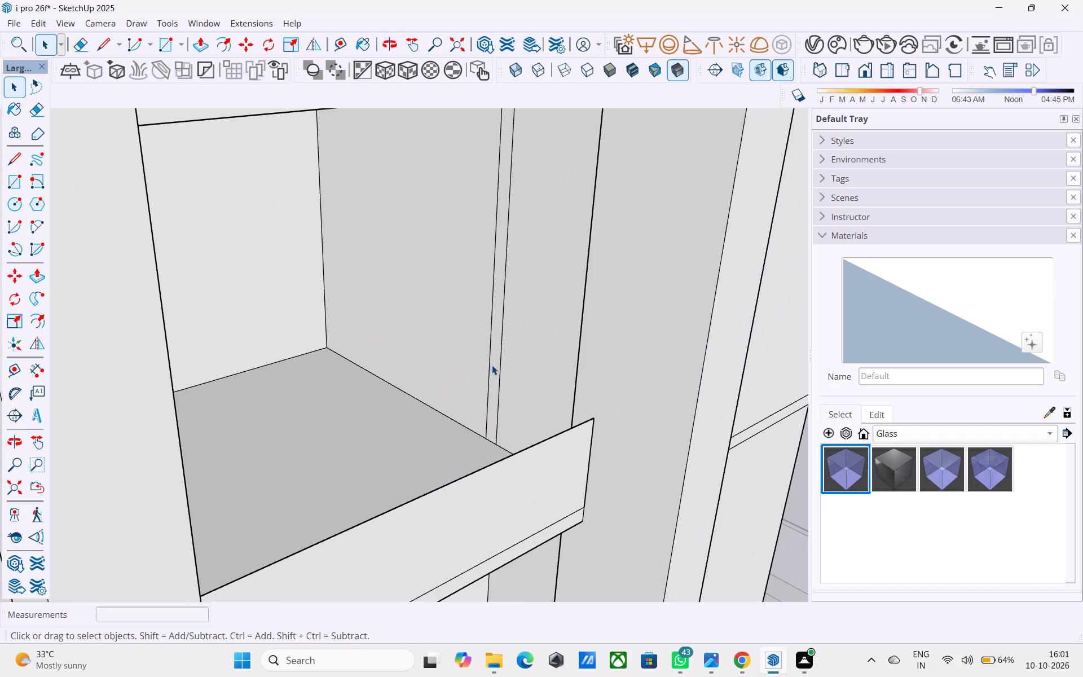
click(492, 364)
key(p)
click(492, 364)
scroll(488, 367, down, 4)
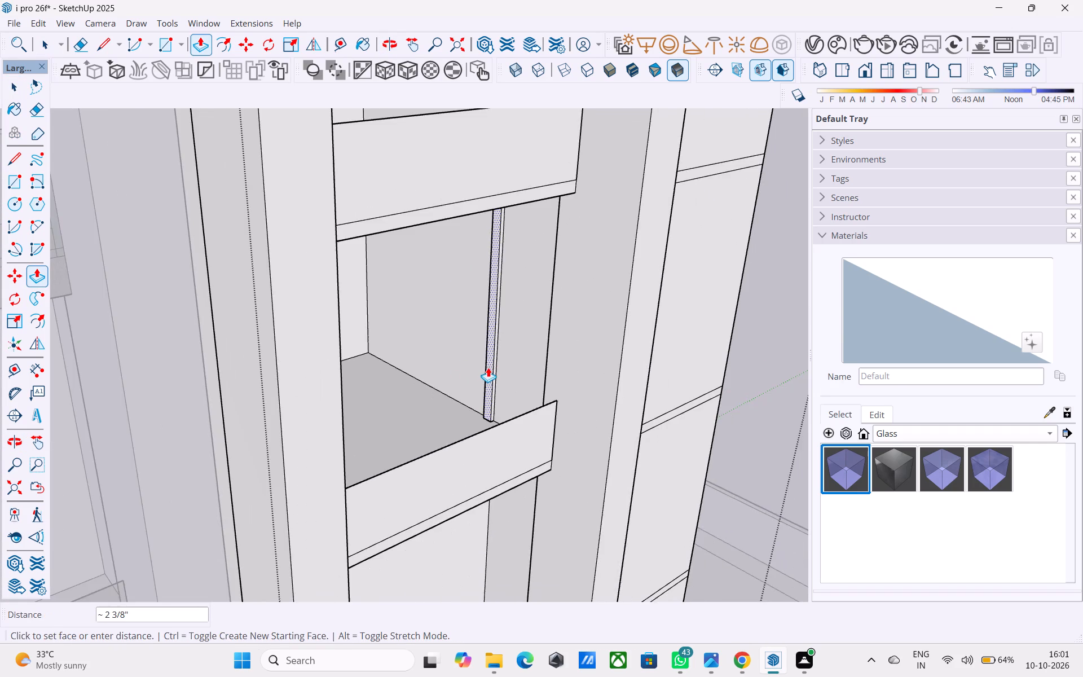
middle_drag(488, 367, 710, 353)
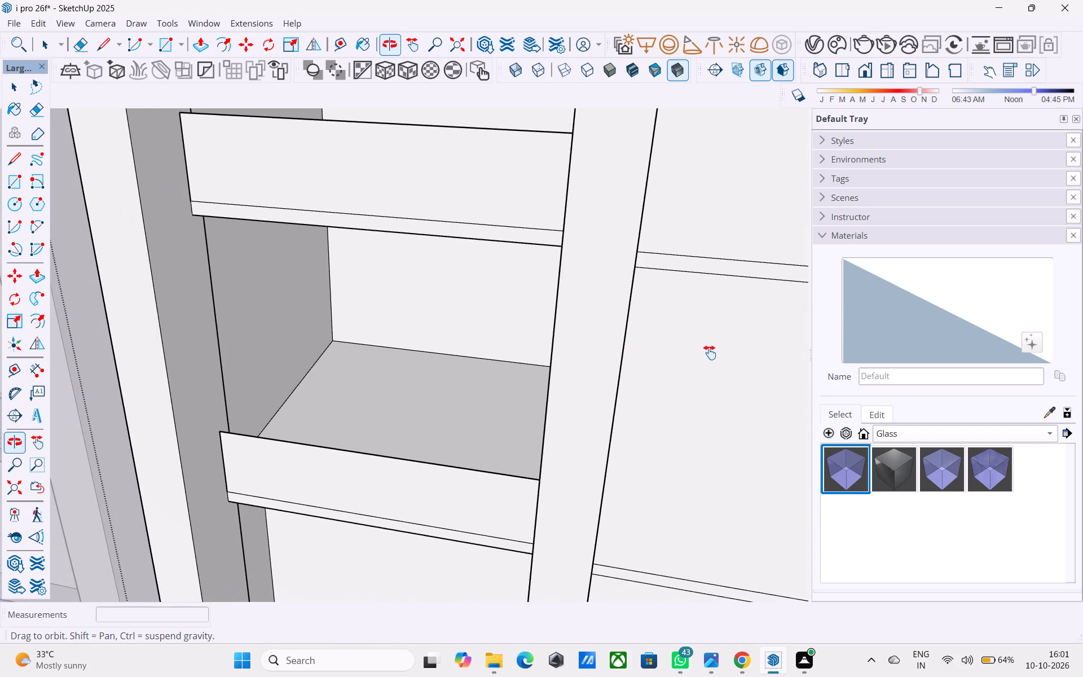
middle_drag(710, 353, 699, 355)
shift+middle_drag(252, 352, 324, 380)
scroll(272, 376, up, 2)
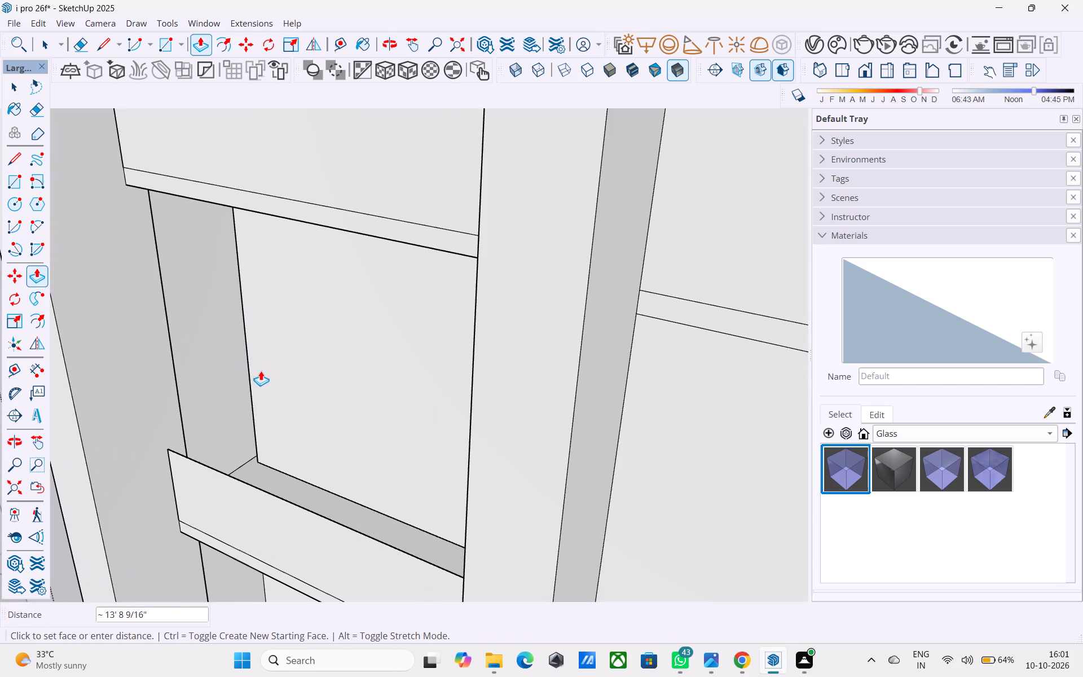
click(227, 358)
Push/pull the narrow side-wall strip in the uppermost parapeted balcony 14' across to the opposite wall.
scroll(315, 384, down, 3)
shift+middle_drag(302, 394, 266, 456)
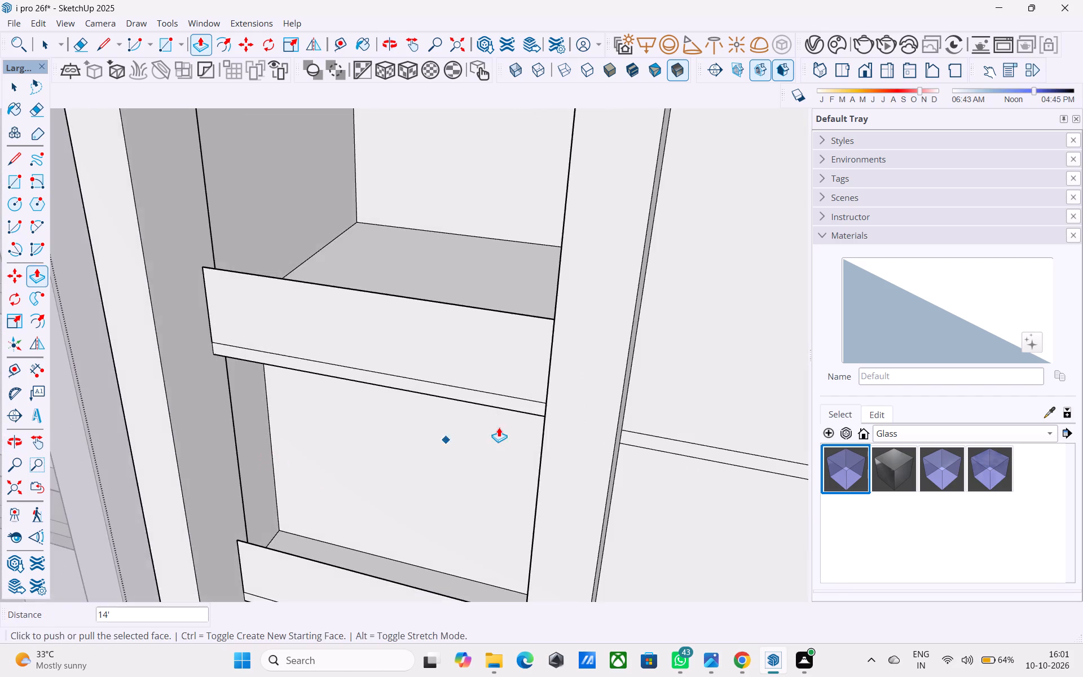
scroll(499, 427, down, 3)
shift+middle_drag(287, 472, 276, 474)
middle_drag(399, 455, 384, 472)
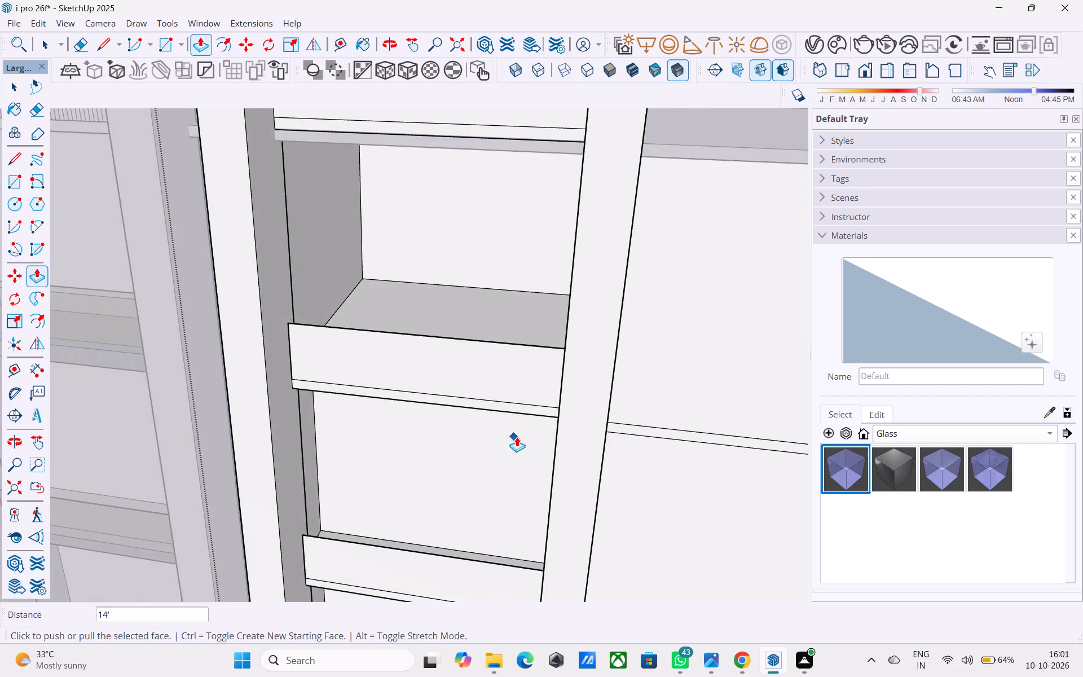
shift+middle_drag(512, 437, 438, 463)
shift+middle_drag(505, 445, 458, 471)
shift+middle_drag(604, 421, 505, 478)
scroll(492, 393, up, 5)
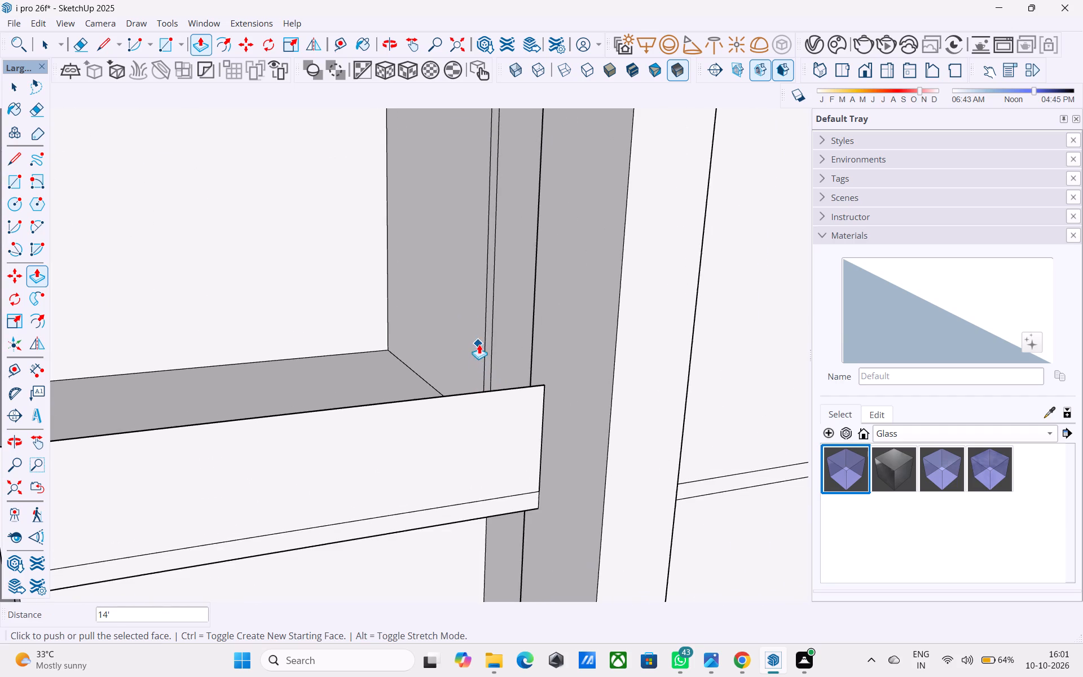
scroll(480, 344, up, 1)
middle_drag(493, 366, 508, 414)
scroll(510, 415, up, 2)
key(space)
click(529, 422)
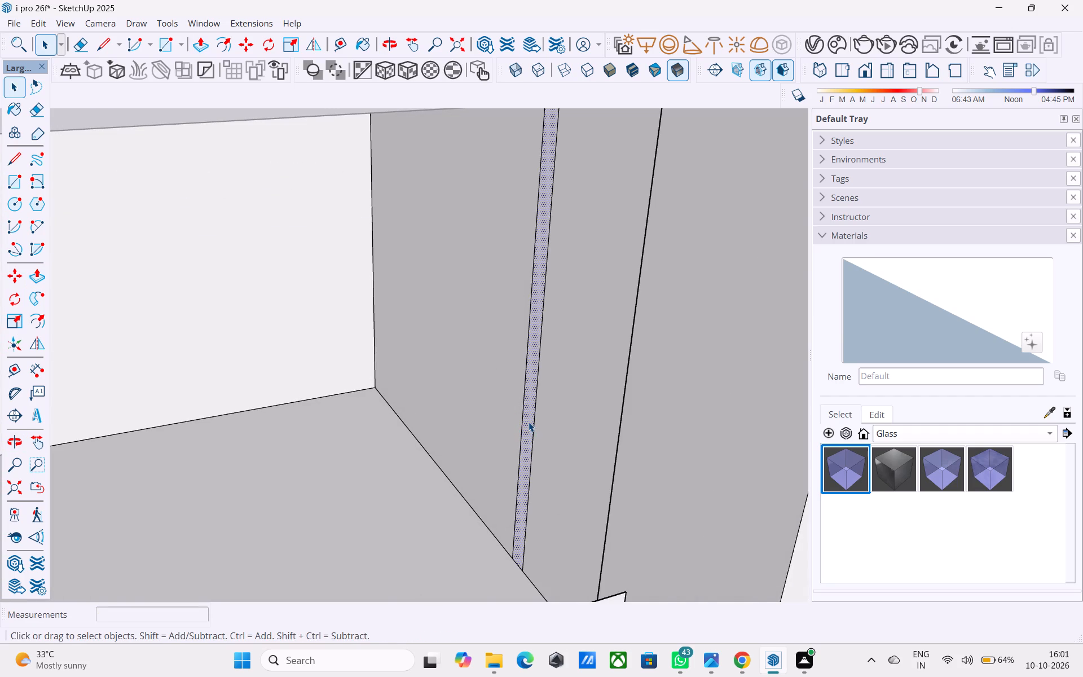
key(p)
click(529, 422)
scroll(523, 425, down, 12)
shift+middle_drag(523, 443, 611, 437)
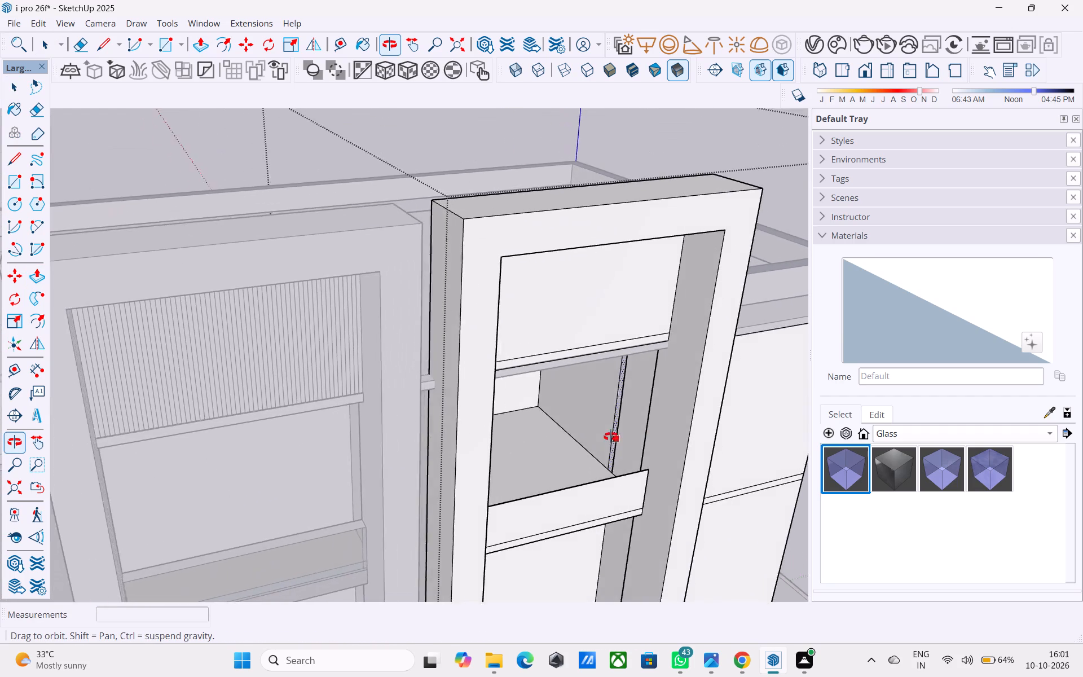
shift+middle_drag(611, 437, 824, 385)
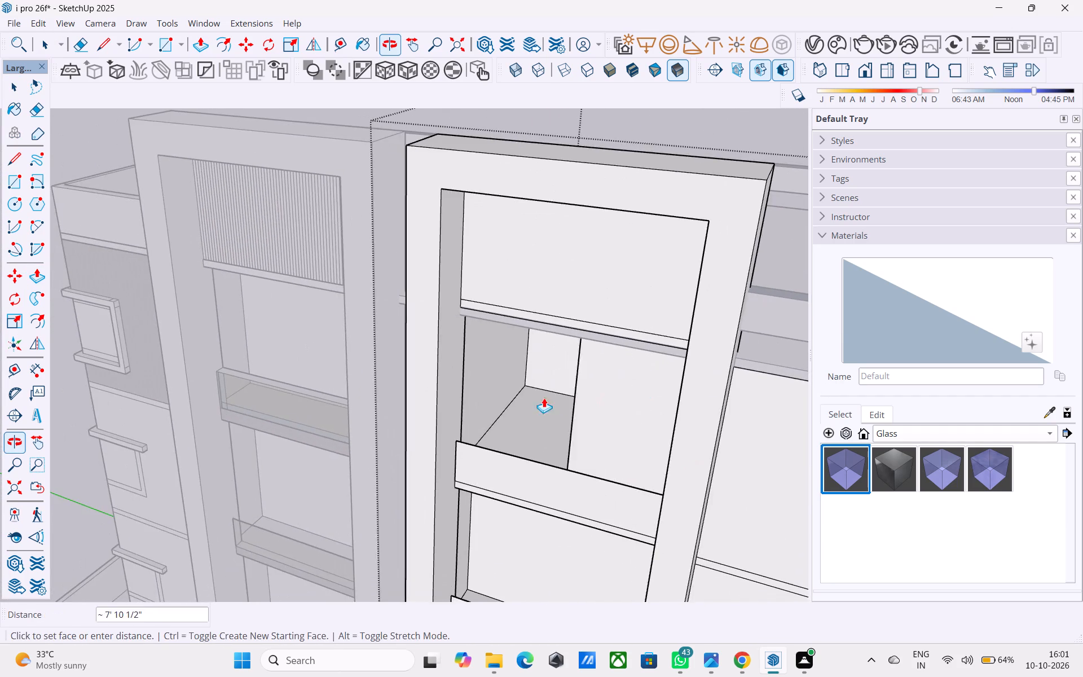
scroll(538, 398, up, 3)
shift+middle_drag(481, 390, 499, 415)
click(367, 382)
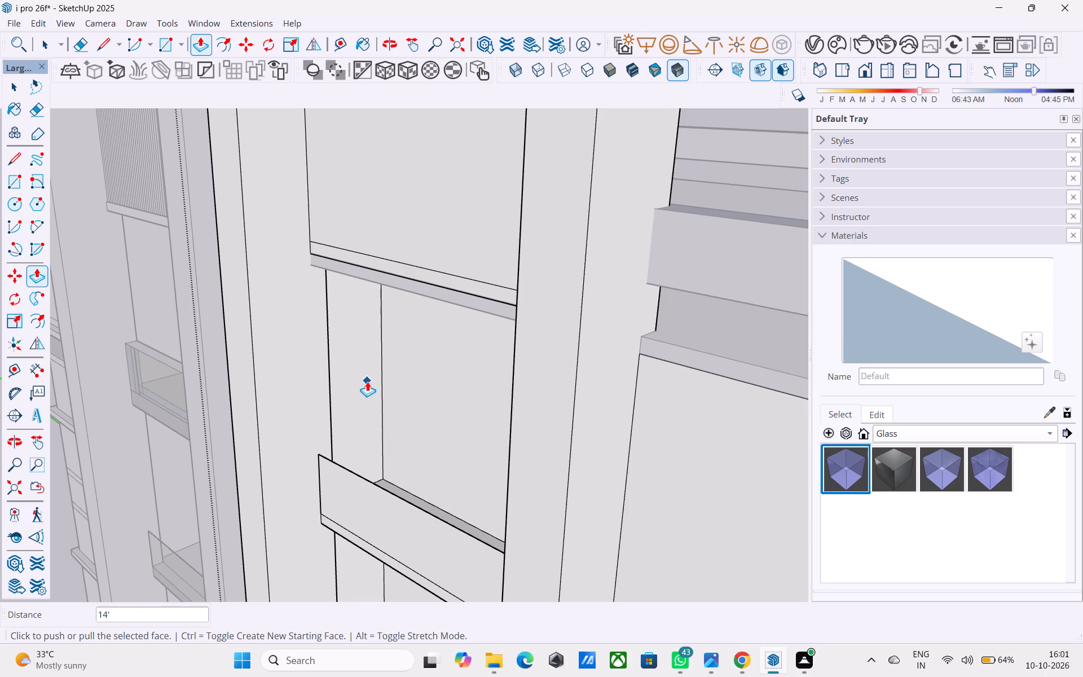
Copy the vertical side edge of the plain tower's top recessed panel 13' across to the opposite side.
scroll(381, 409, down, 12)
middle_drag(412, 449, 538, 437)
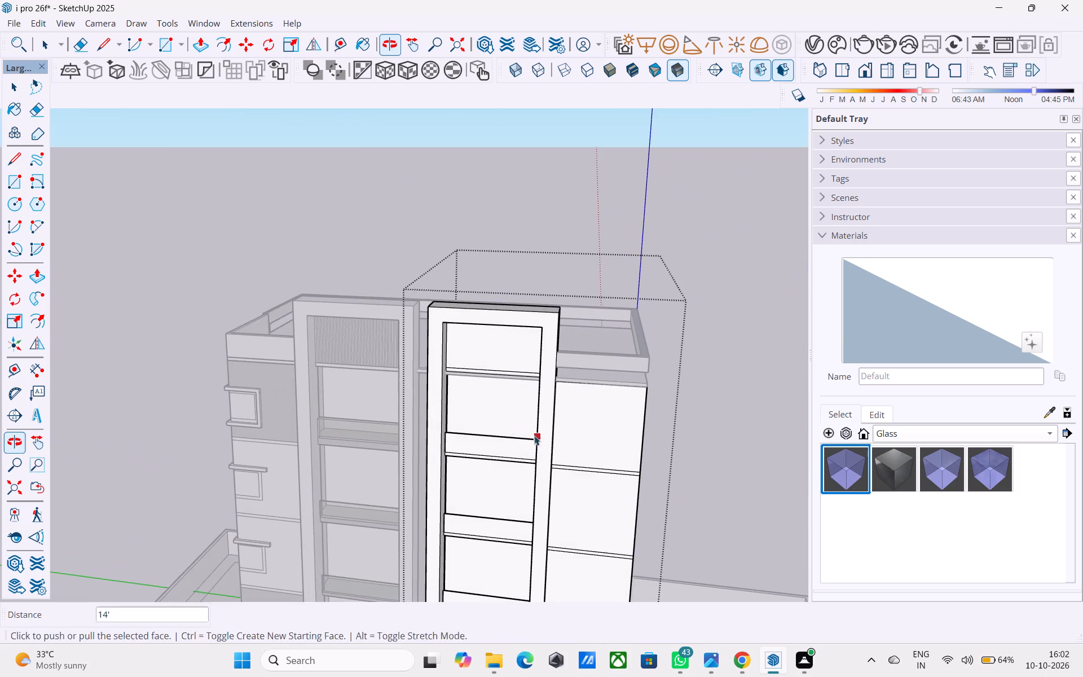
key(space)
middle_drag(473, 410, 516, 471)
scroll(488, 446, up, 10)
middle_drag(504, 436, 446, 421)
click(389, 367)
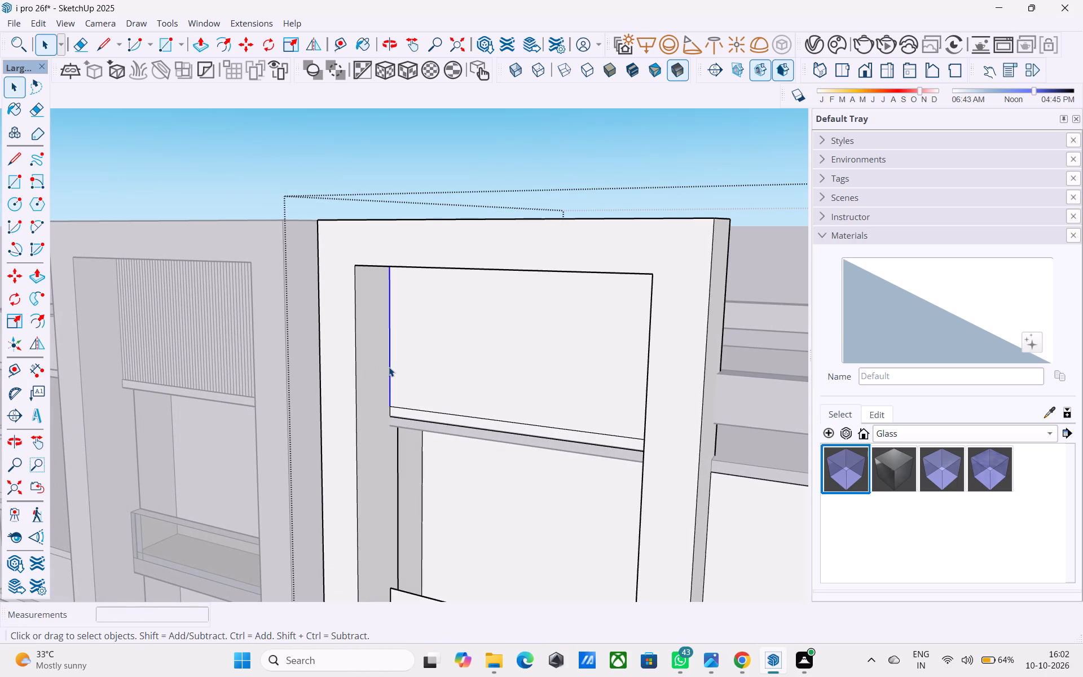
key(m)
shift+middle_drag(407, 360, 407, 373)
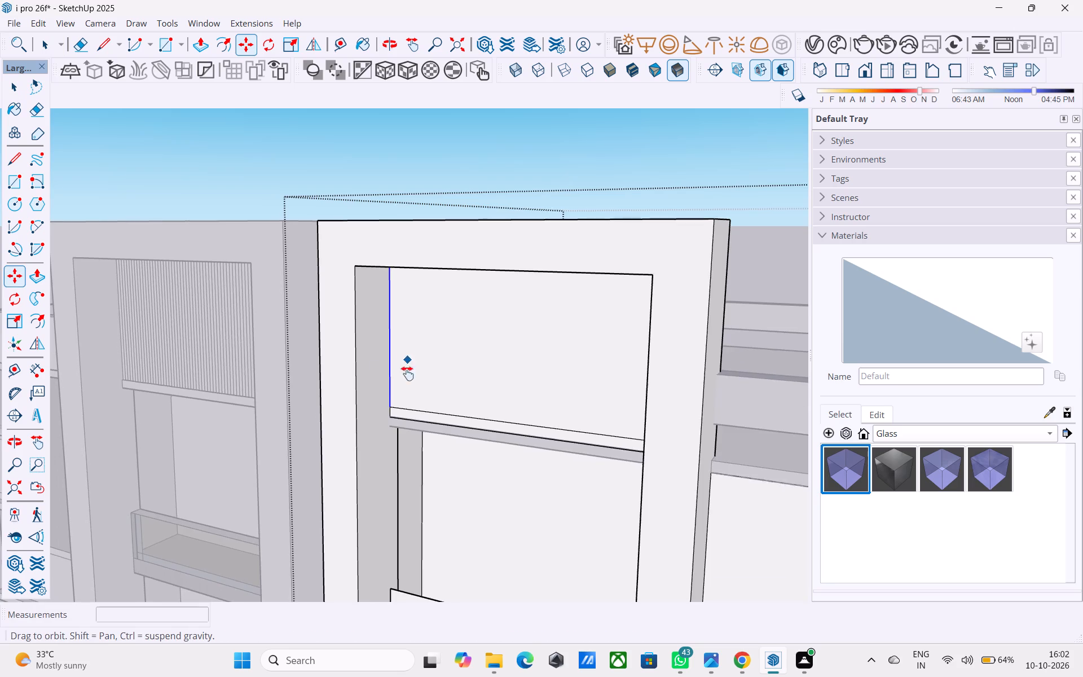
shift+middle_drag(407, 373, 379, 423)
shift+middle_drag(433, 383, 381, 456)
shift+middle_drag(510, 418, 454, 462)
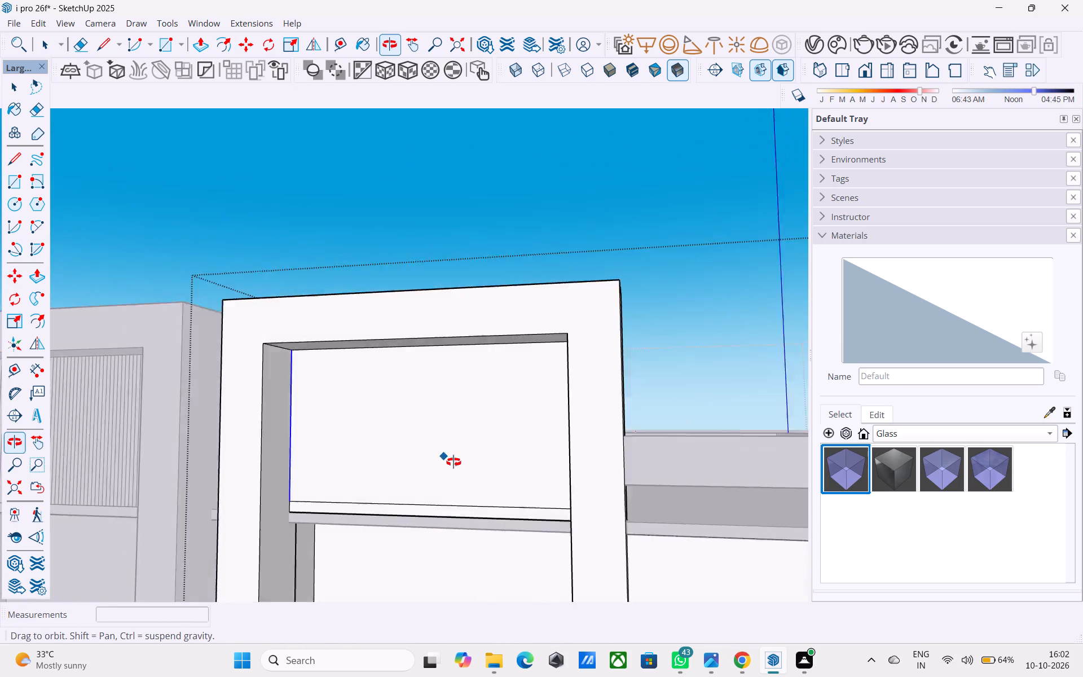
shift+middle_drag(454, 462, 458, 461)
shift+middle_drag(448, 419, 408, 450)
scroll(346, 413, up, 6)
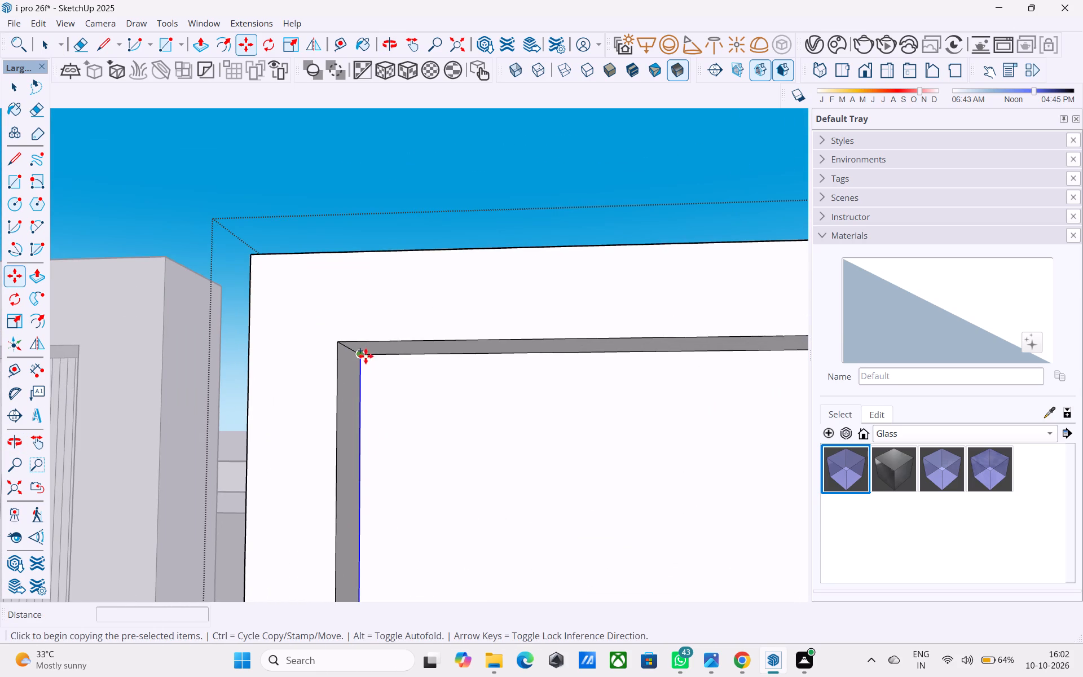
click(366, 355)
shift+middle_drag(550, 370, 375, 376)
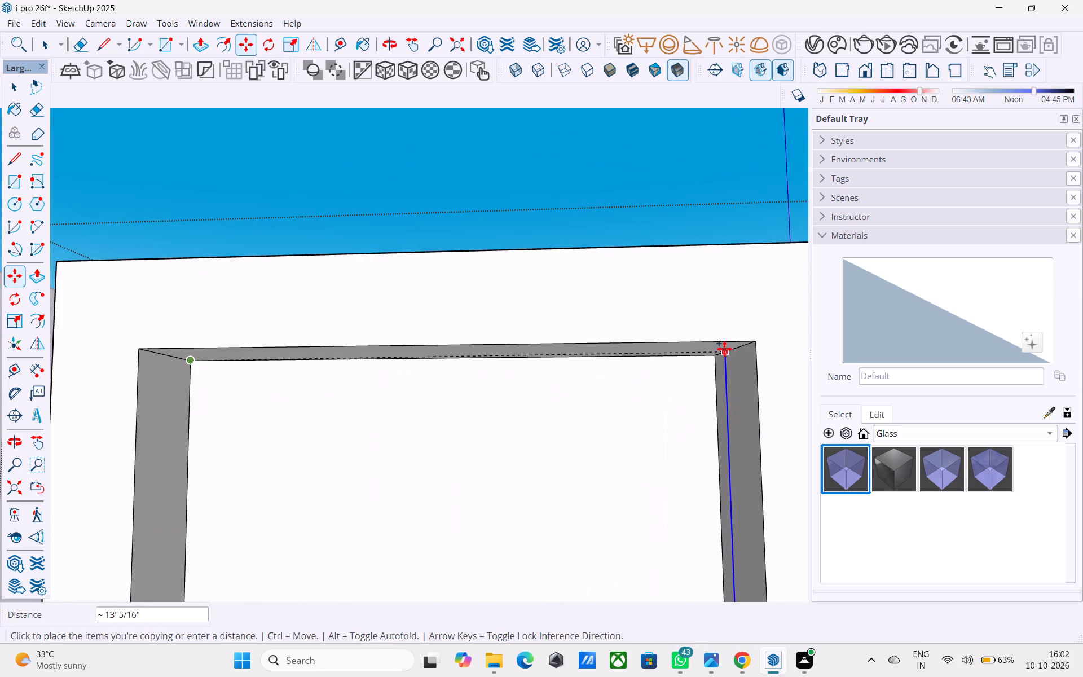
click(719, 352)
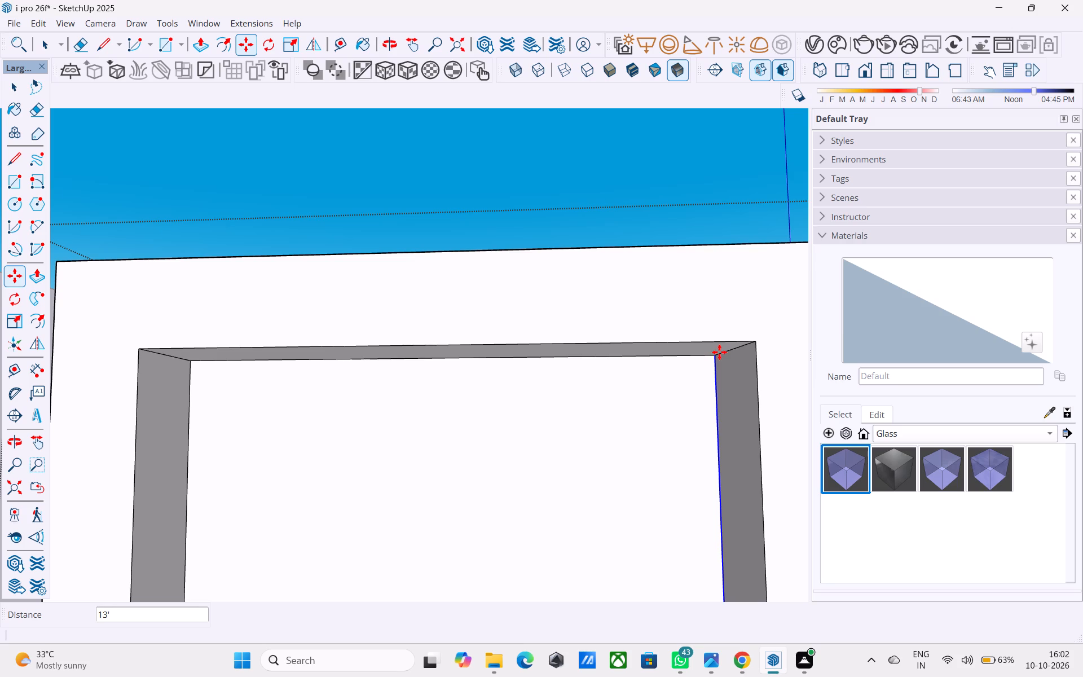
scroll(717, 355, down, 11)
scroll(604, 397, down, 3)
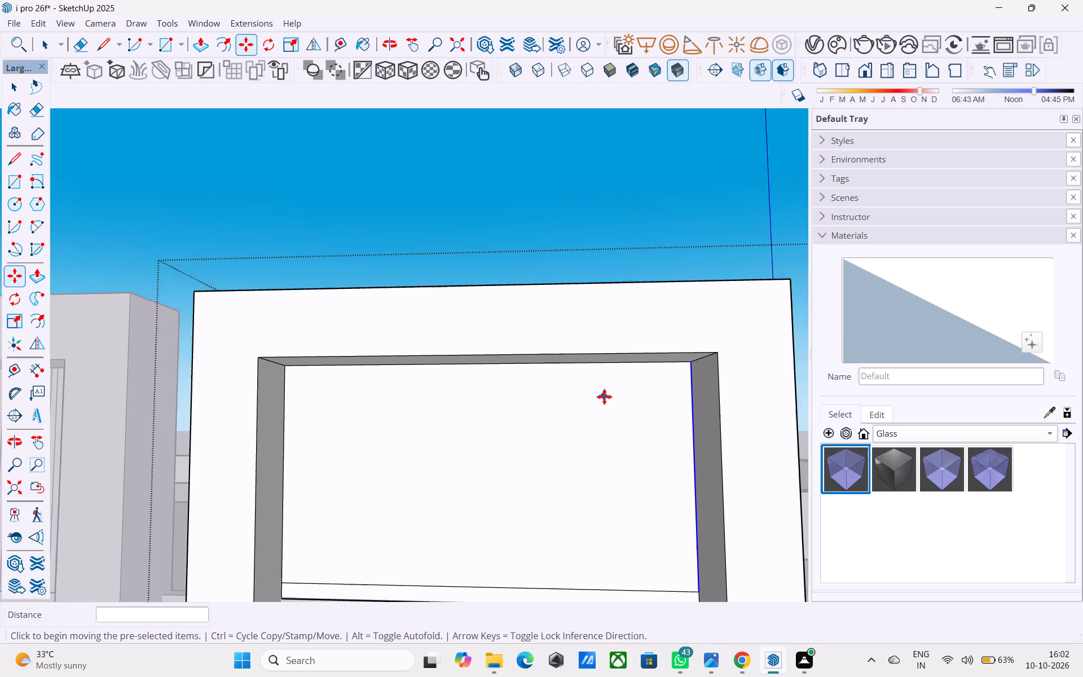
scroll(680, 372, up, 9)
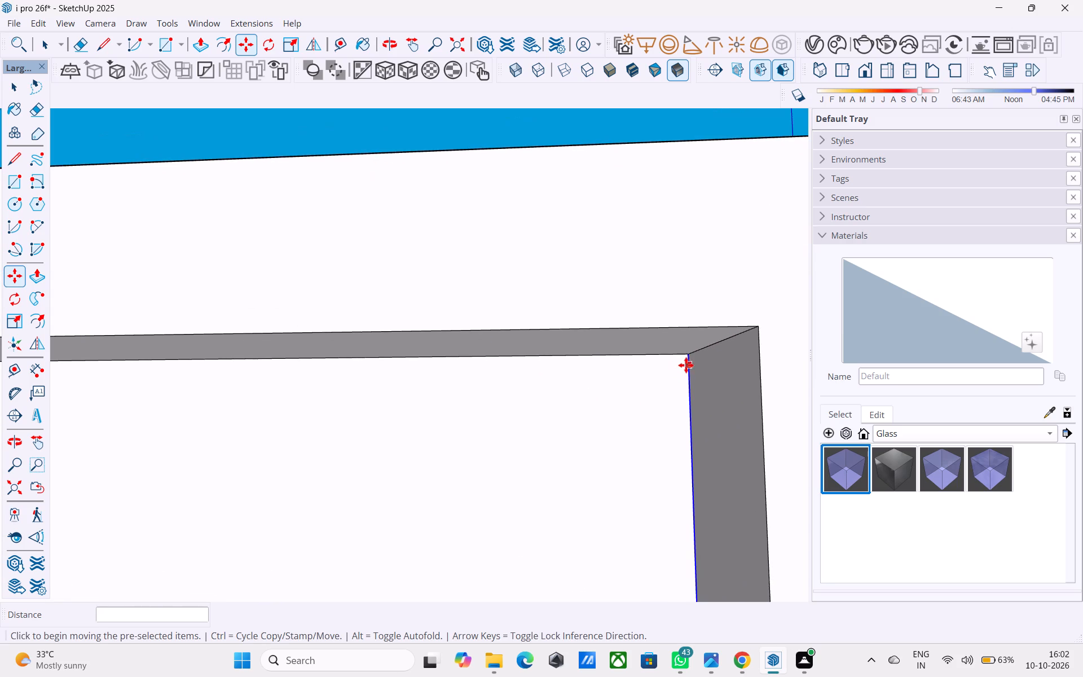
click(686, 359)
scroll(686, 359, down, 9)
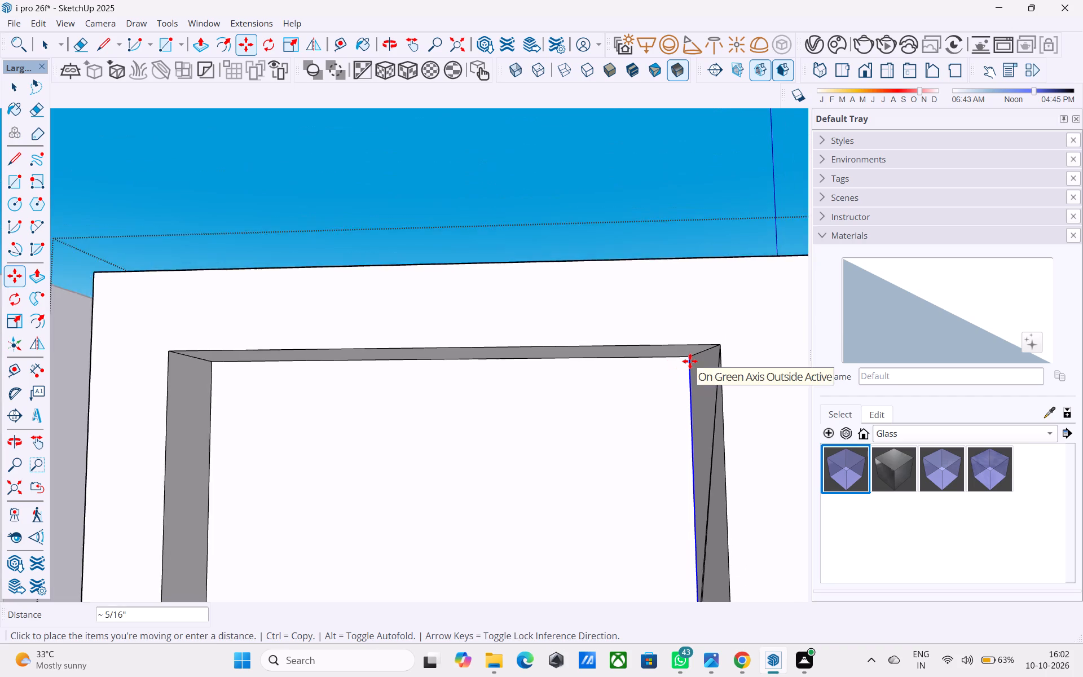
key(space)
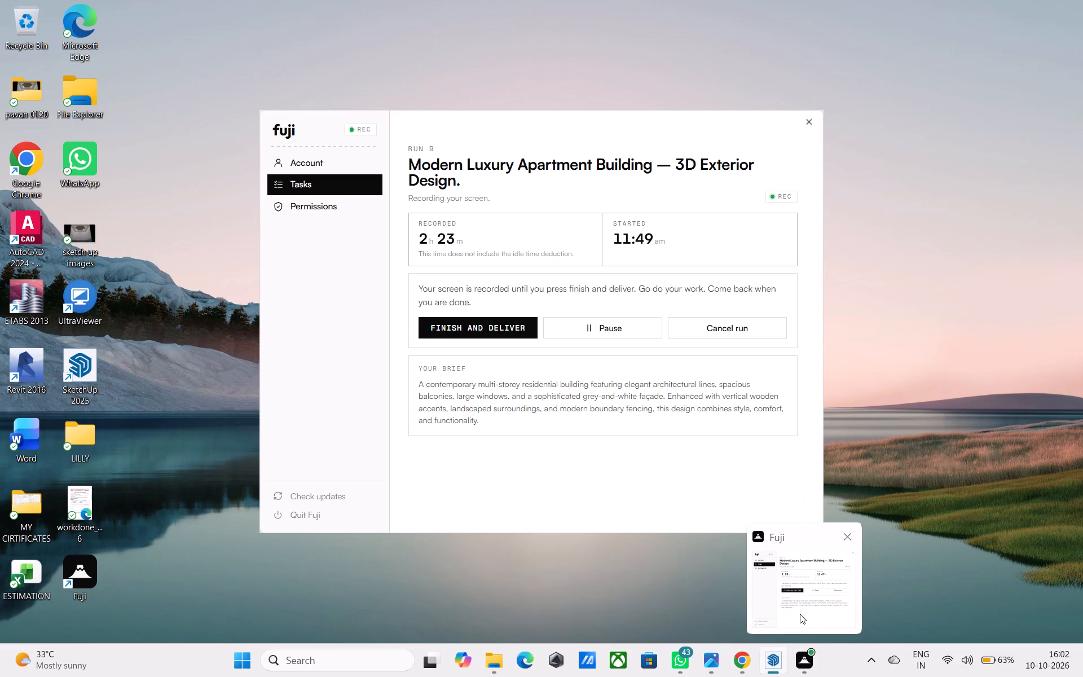
Copy the top recessed panel's vertical side edge 13' to the opposite edge and divide the span into 80 equal strips.
scroll(268, 374, up, 3)
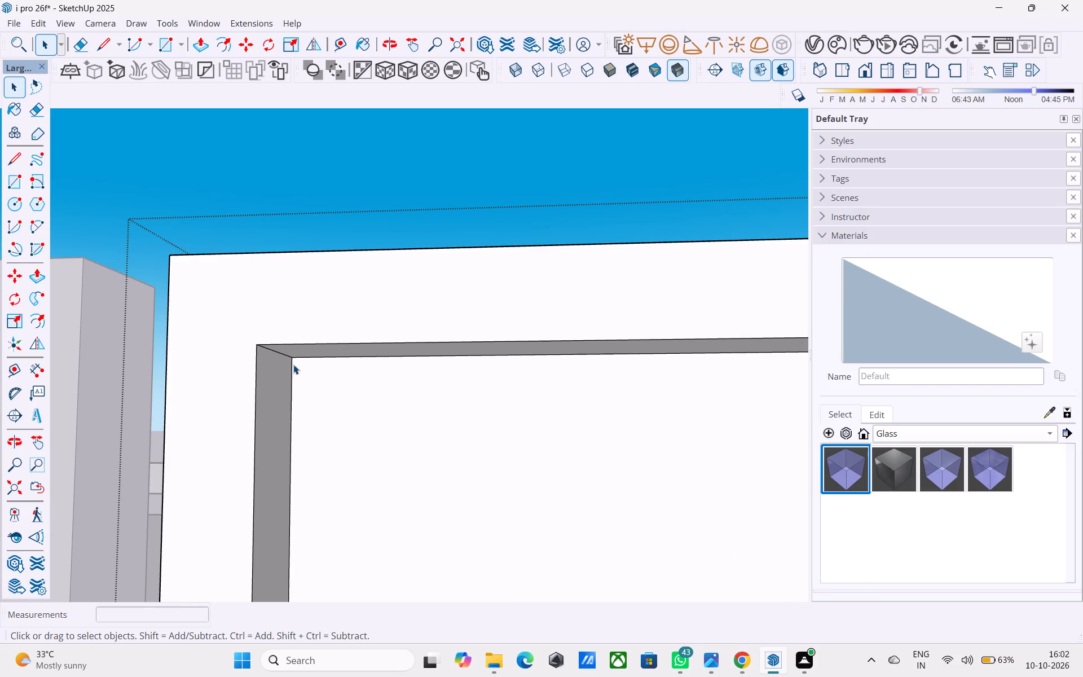
click(293, 364)
key(m)
click(288, 355)
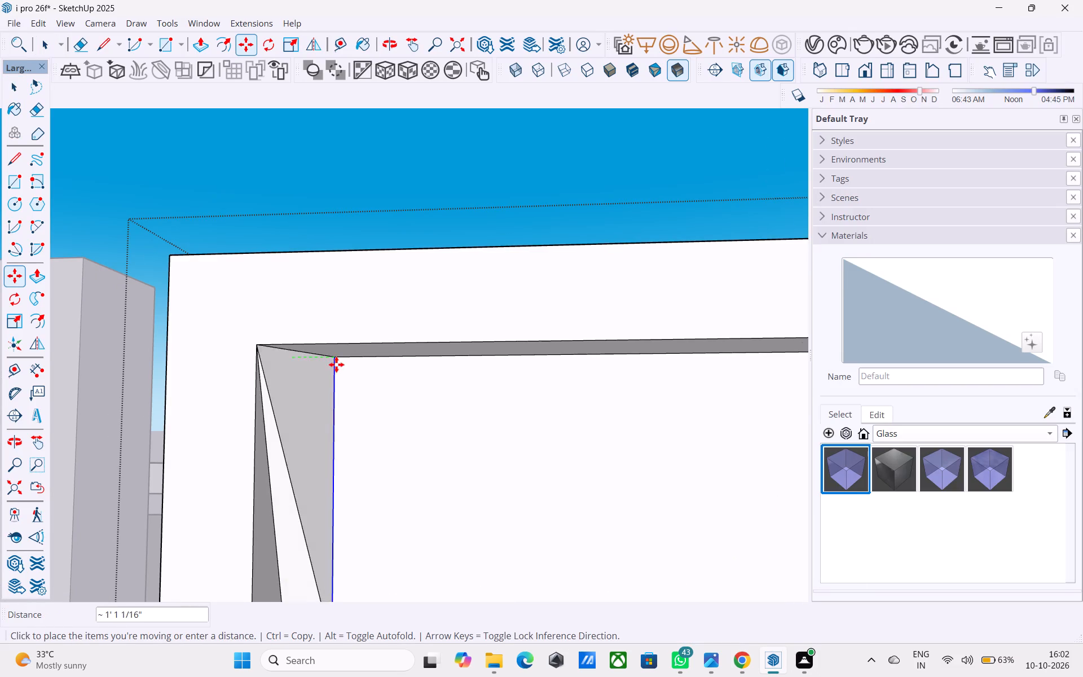
shift+middle_drag(476, 388, 505, 385)
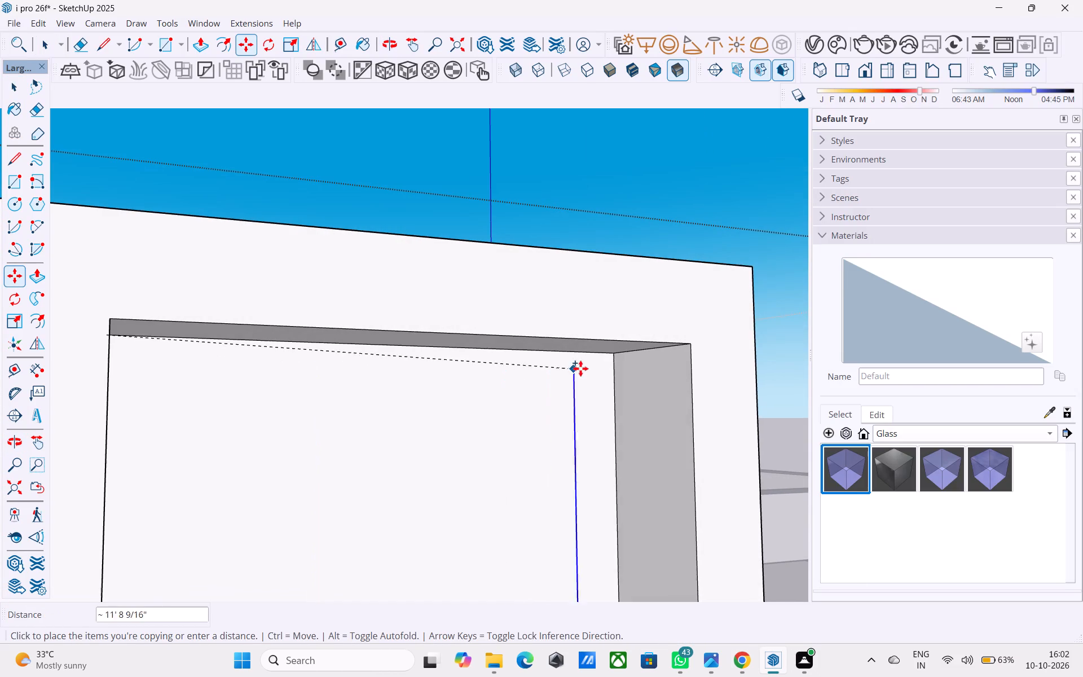
scroll(613, 357, up, 1)
click(613, 357)
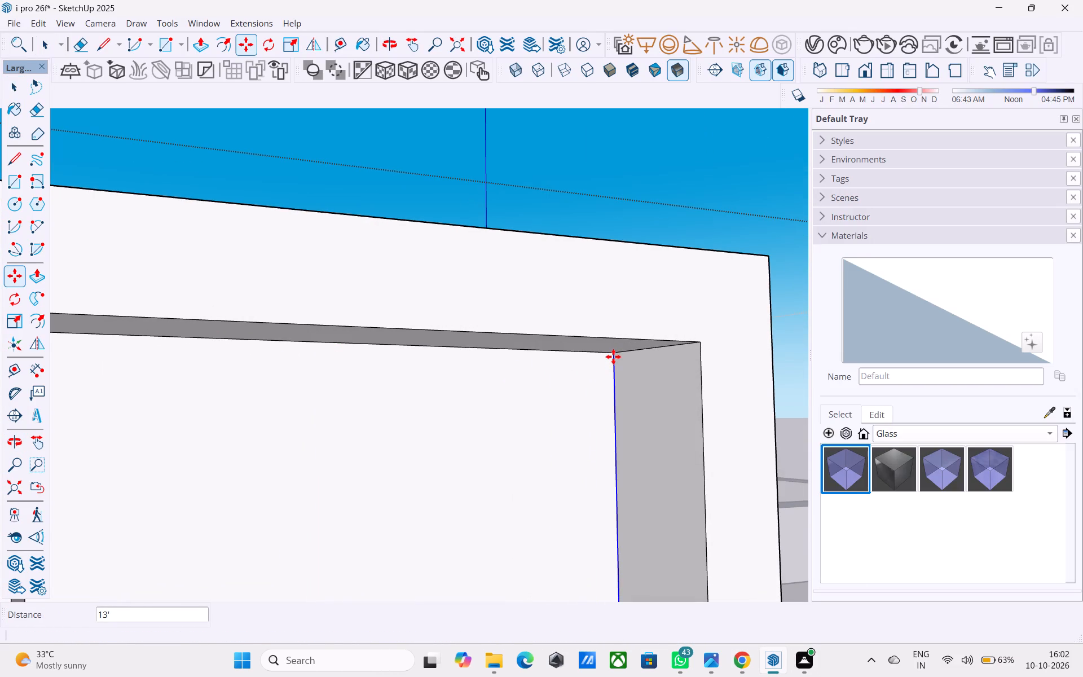
key(slash)
key(8)
key(0)
key(Return)
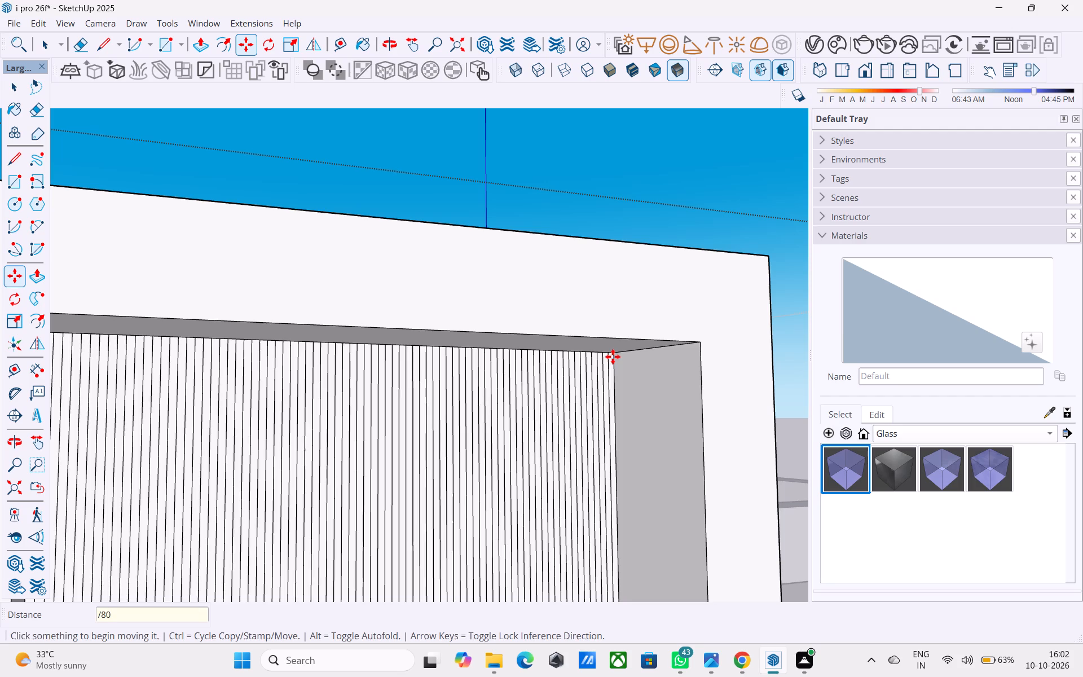
scroll(611, 344, down, 13)
middle_drag(565, 429, 459, 474)
key(space)
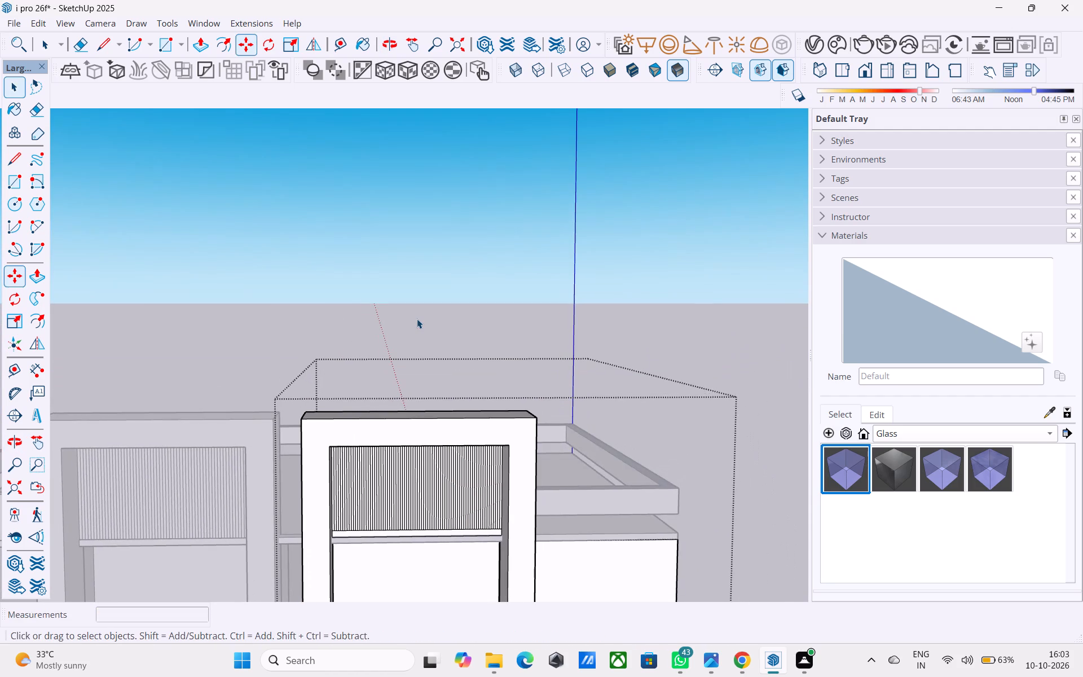
click(417, 315)
Examine the lined top panels and the front elevation of both tower frames.
middle_drag(415, 335, 456, 309)
middle_drag(410, 423, 442, 414)
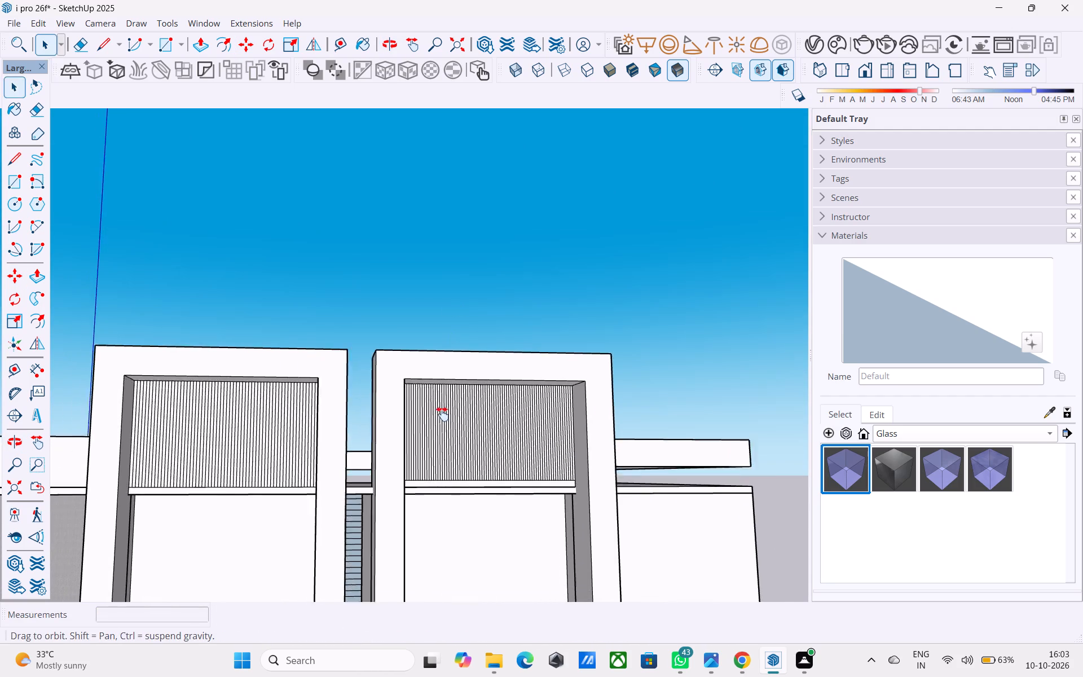
middle_drag(442, 414, 466, 412)
scroll(456, 414, up, 7)
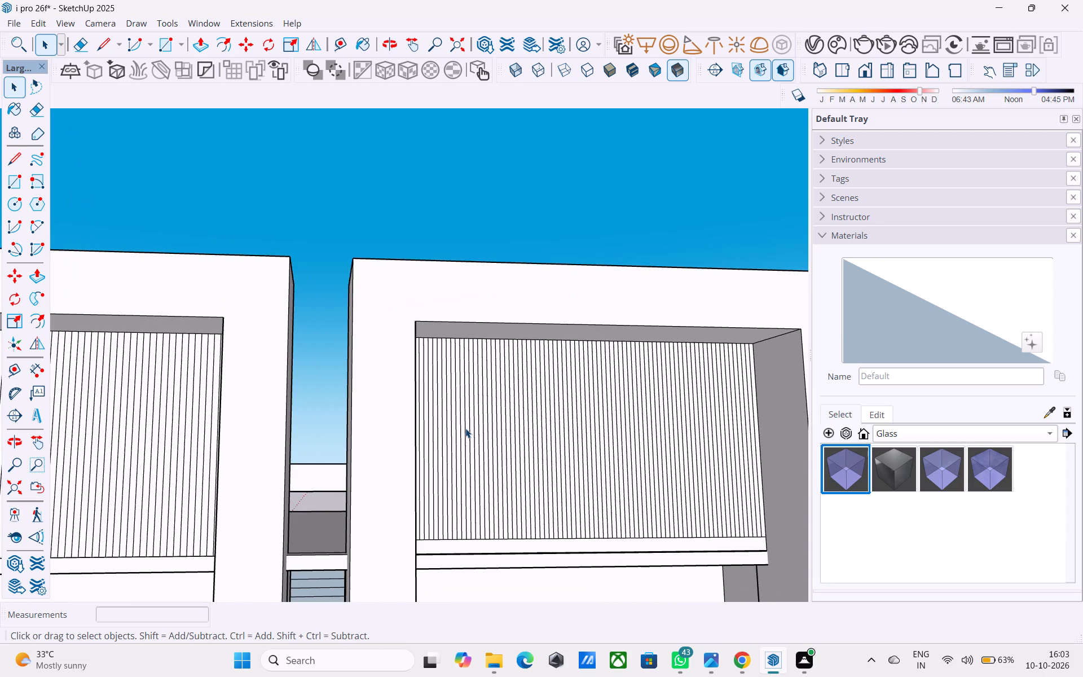
scroll(465, 428, down, 17)
shift+middle_drag(404, 463, 459, 419)
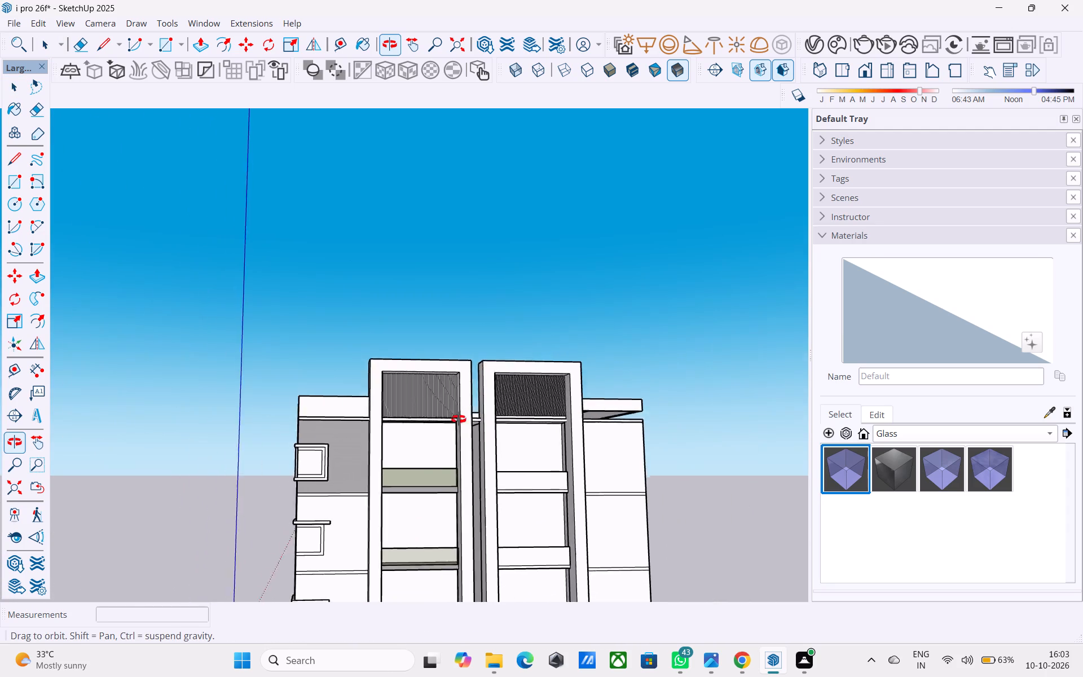
shift+middle_drag(459, 419, 309, 460)
shift+middle_drag(362, 473, 408, 378)
middle_drag(483, 471, 460, 407)
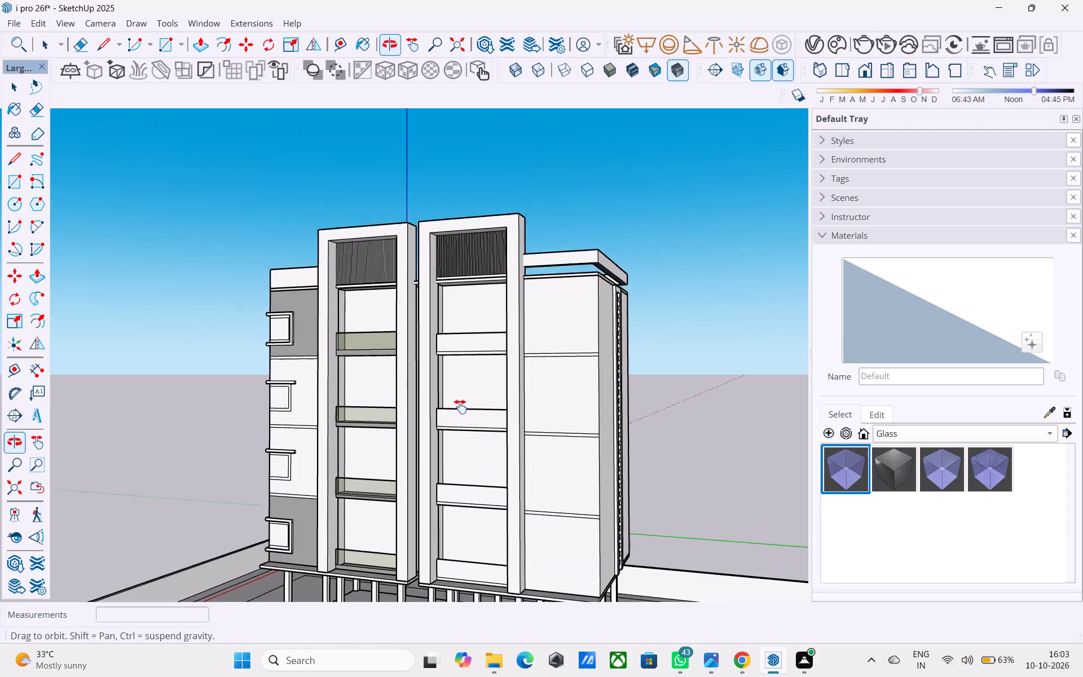
middle_drag(460, 407, 450, 424)
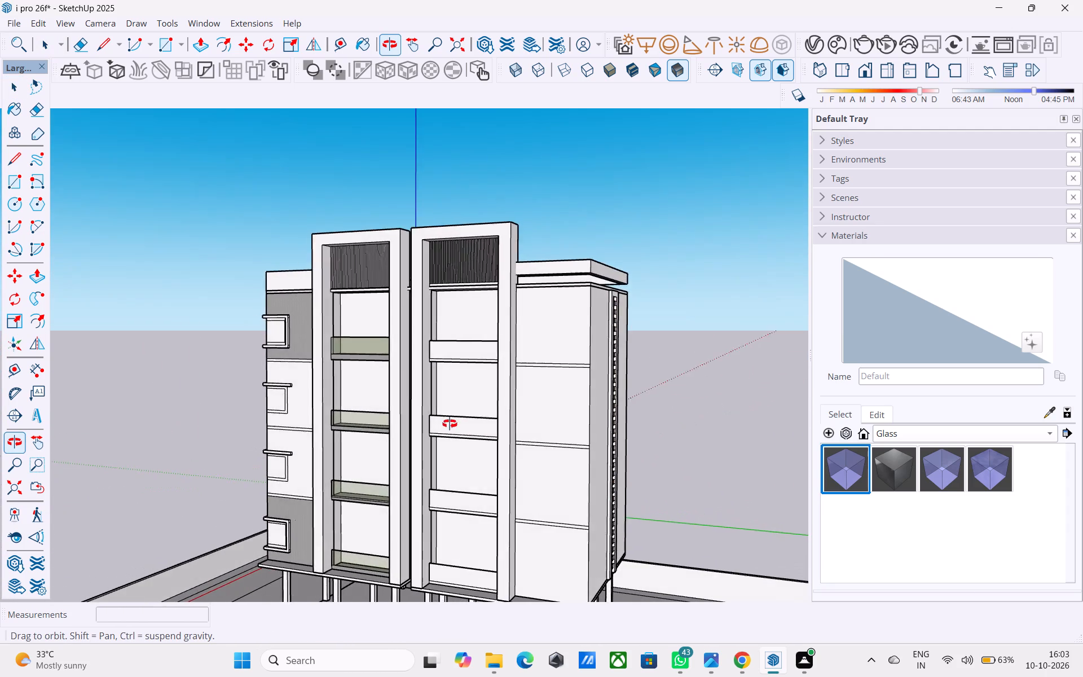
middle_drag(450, 424, 433, 420)
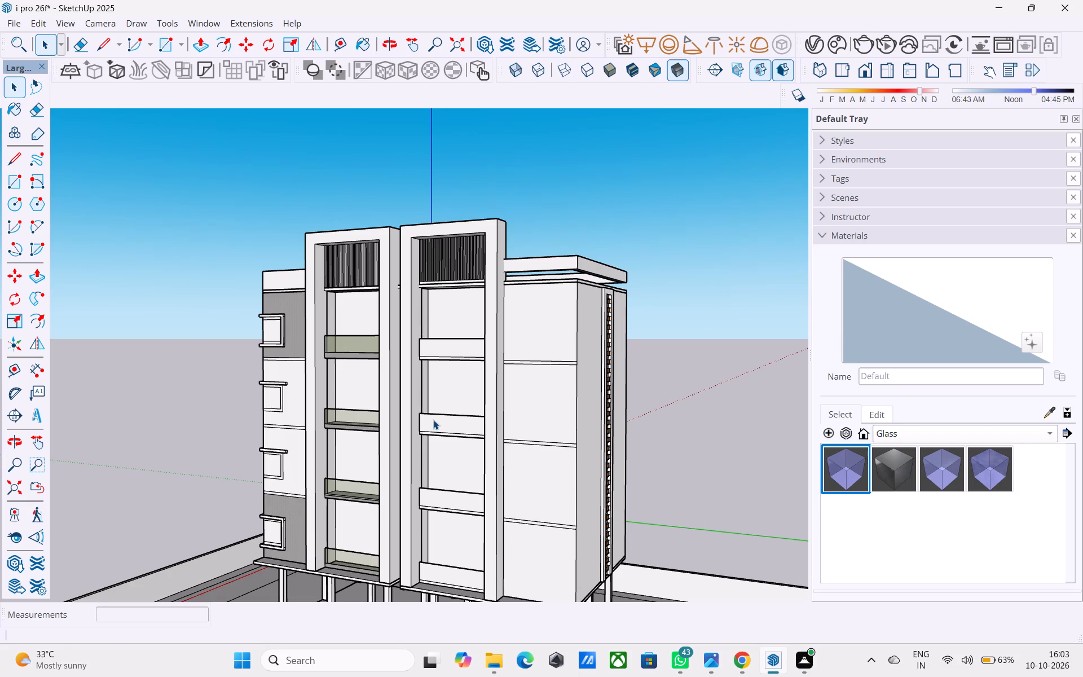
Save the model.
key(ctrl+s)
Examine the building's front and both sides, comparing the balconies of the two tower frames.
middle_drag(385, 384, 532, 387)
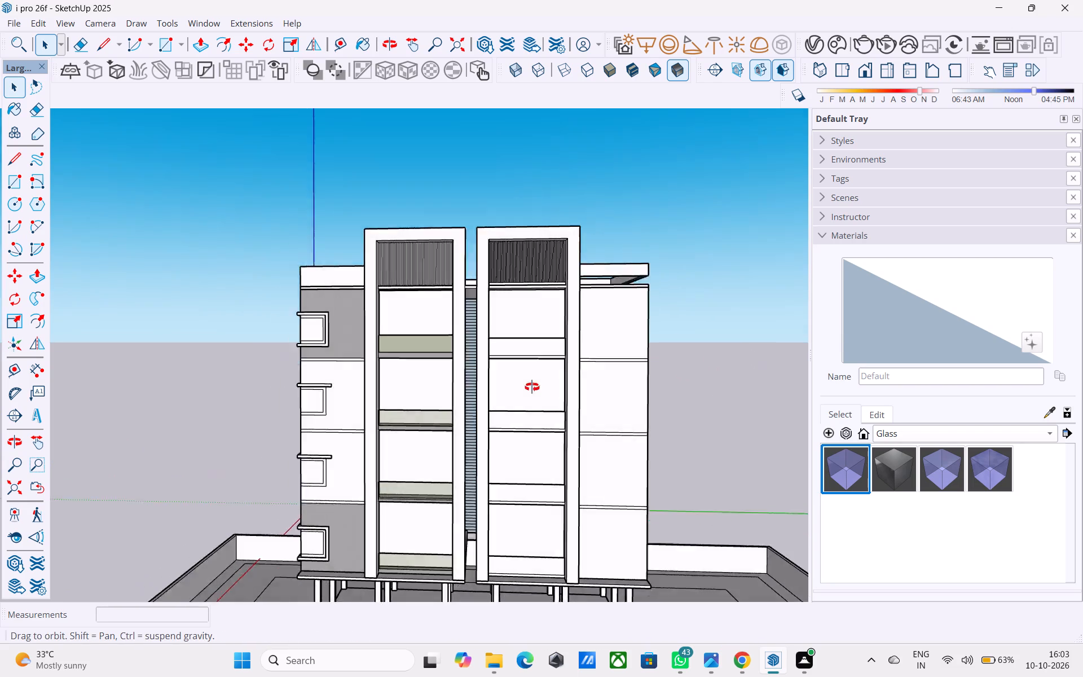
middle_drag(532, 387, 700, 395)
scroll(525, 409, up, 3)
scroll(517, 415, down, 2)
middle_drag(512, 412, 431, 371)
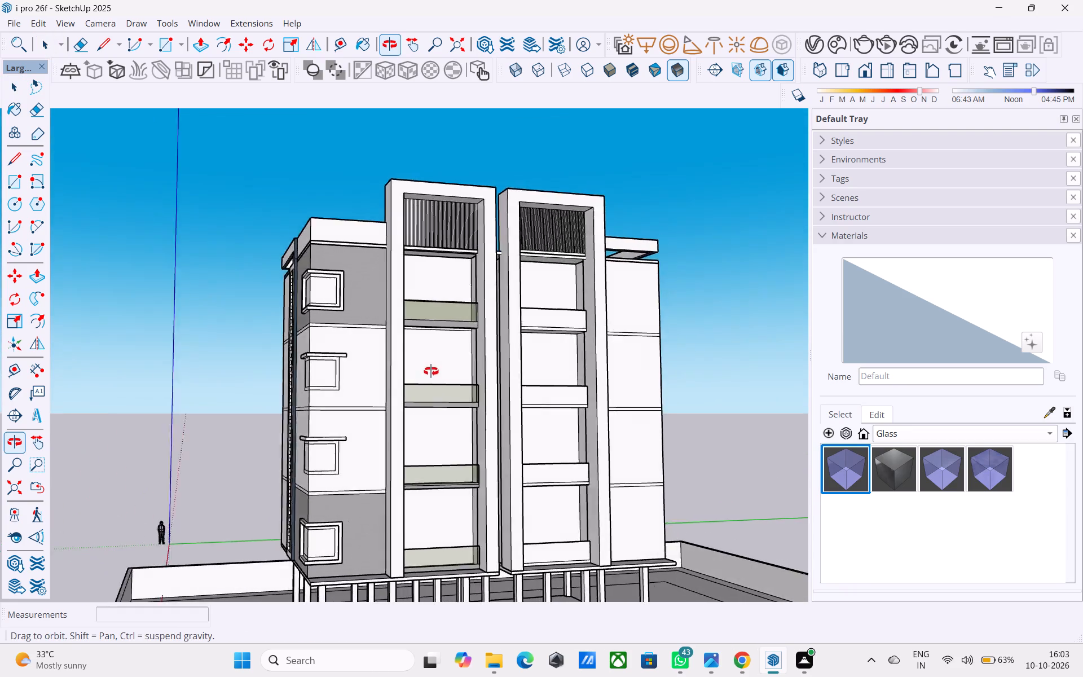
middle_drag(431, 371, 307, 348)
middle_drag(491, 390, 359, 423)
middle_drag(384, 416, 428, 443)
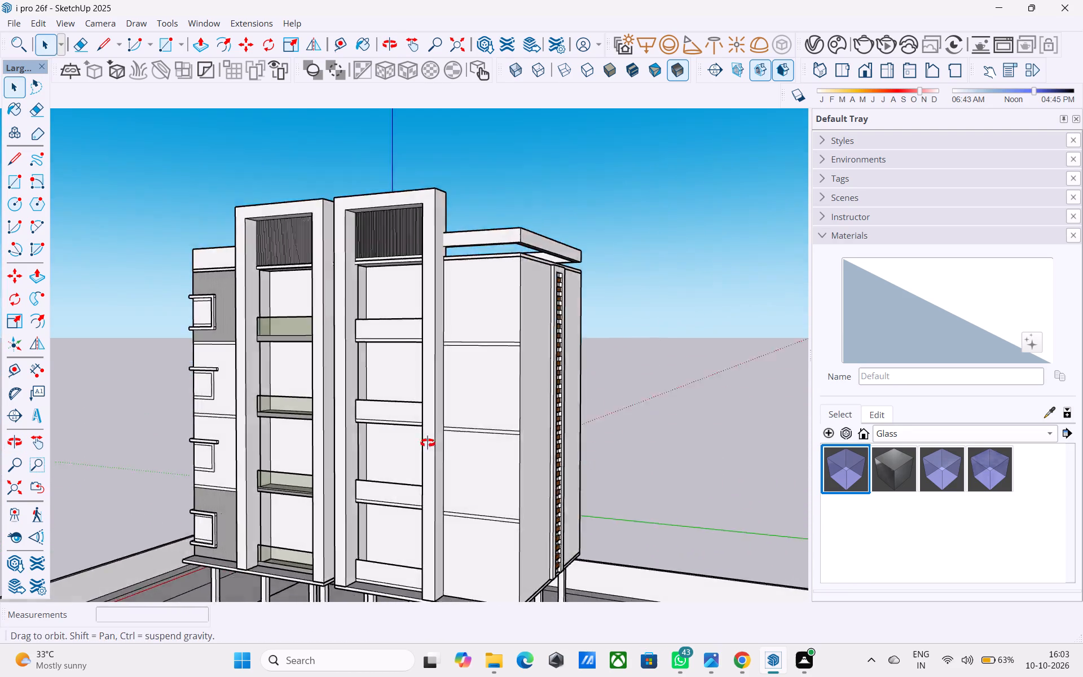
middle_drag(428, 443, 538, 466)
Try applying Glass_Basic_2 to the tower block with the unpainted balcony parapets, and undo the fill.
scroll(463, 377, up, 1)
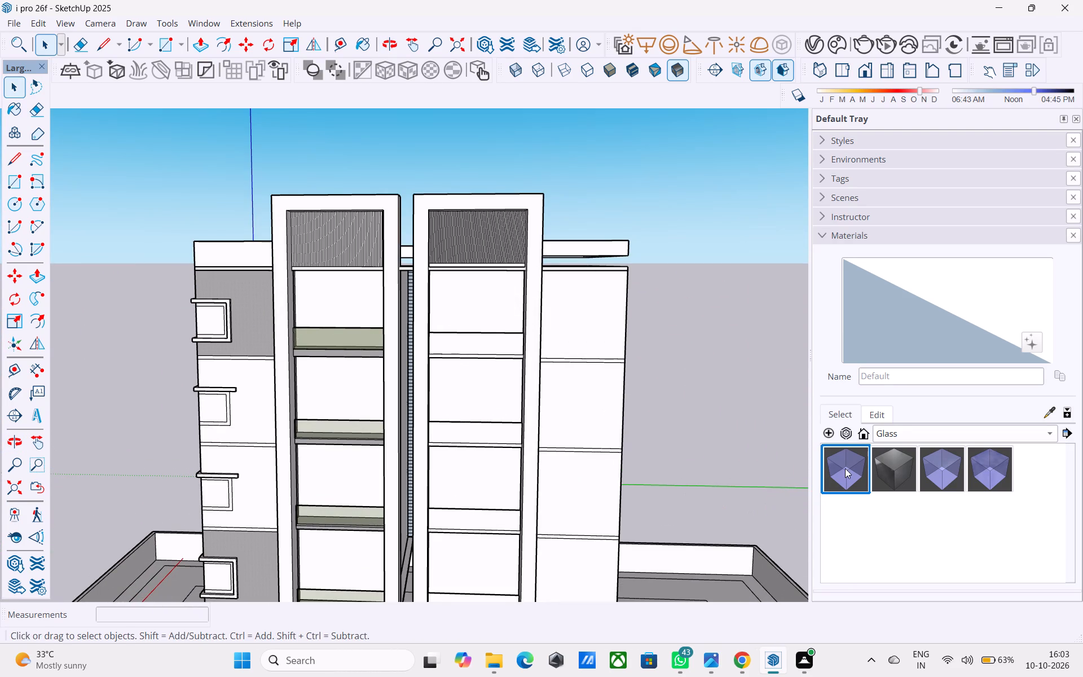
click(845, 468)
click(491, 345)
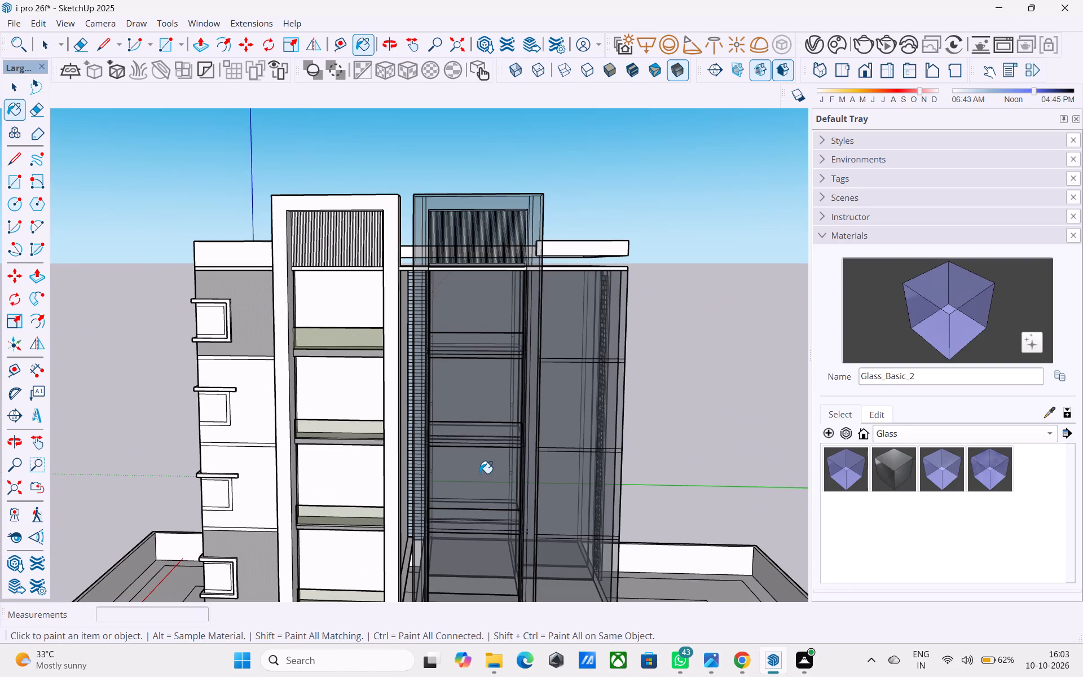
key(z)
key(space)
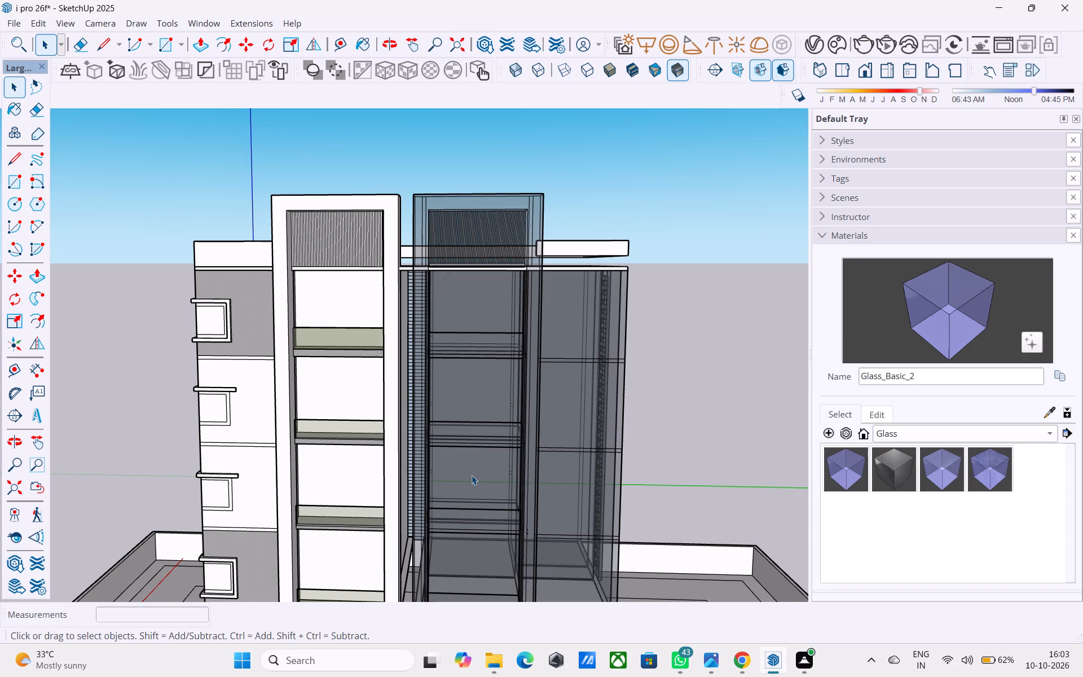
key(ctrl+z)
Inside the tower group with unpainted balconies, paint all four balcony parapets with Glass_Basic_2, and close the group.
double_click(472, 471)
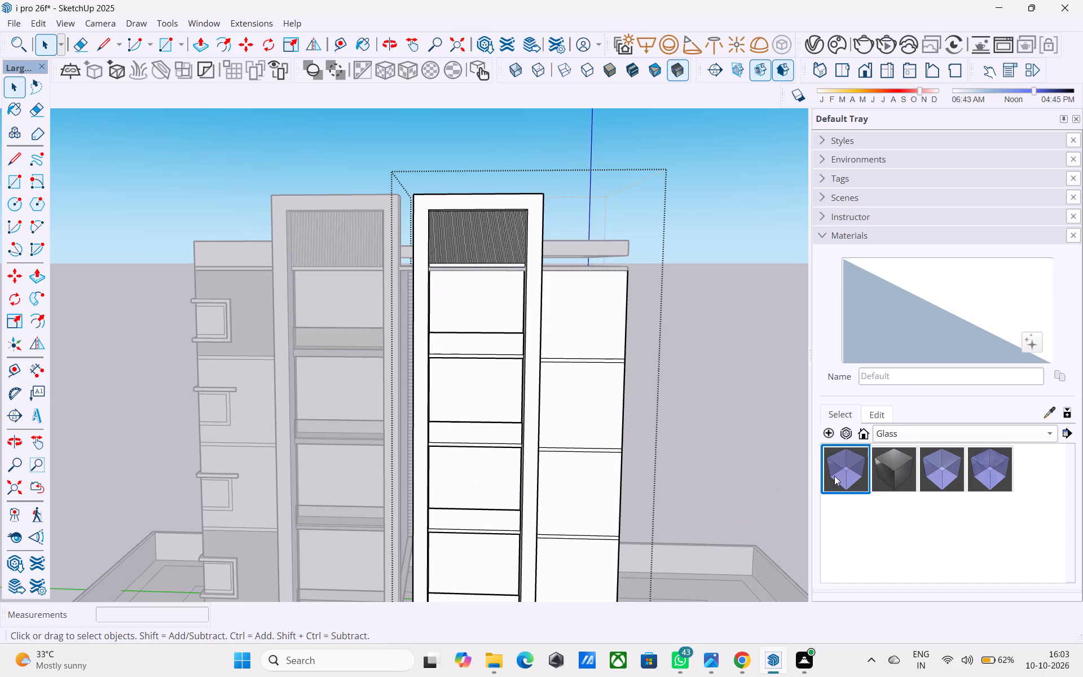
click(838, 475)
scroll(609, 386, up, 5)
click(393, 319)
click(415, 448)
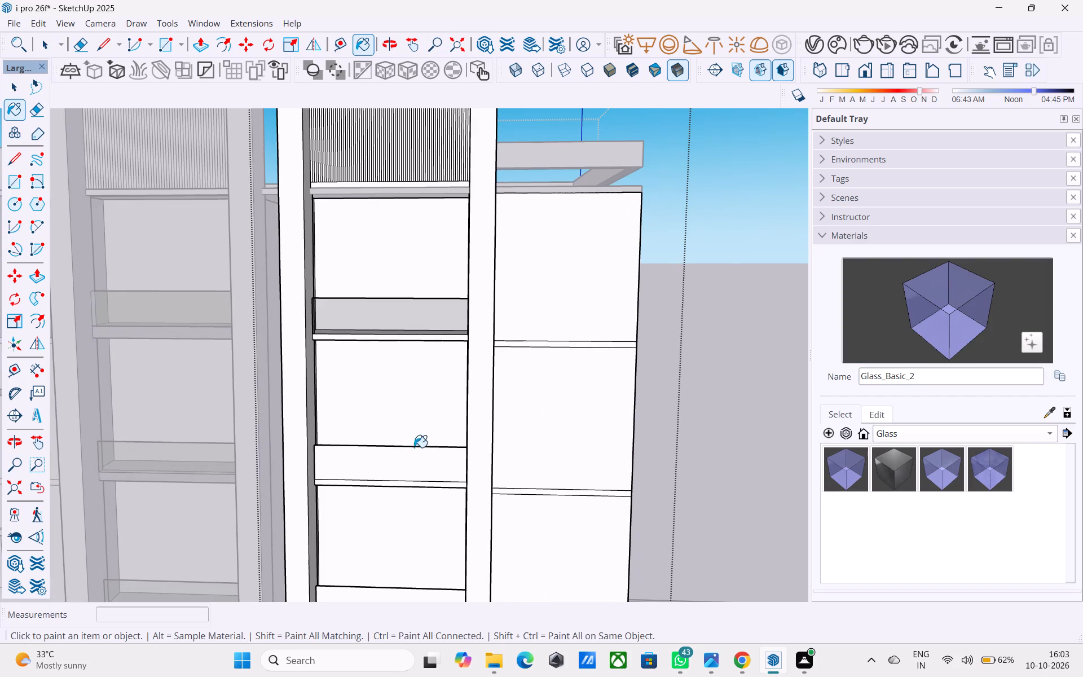
scroll(410, 419, down, 9)
scroll(395, 534, up, 4)
click(392, 472)
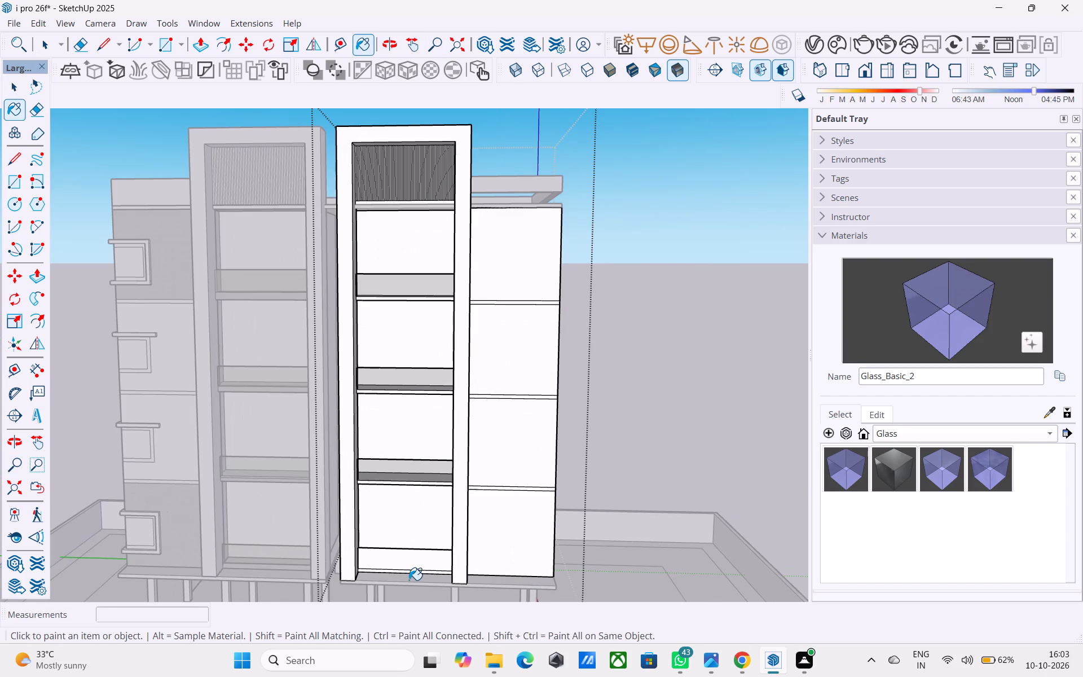
scroll(409, 580, up, 6)
click(407, 552)
scroll(406, 545, down, 10)
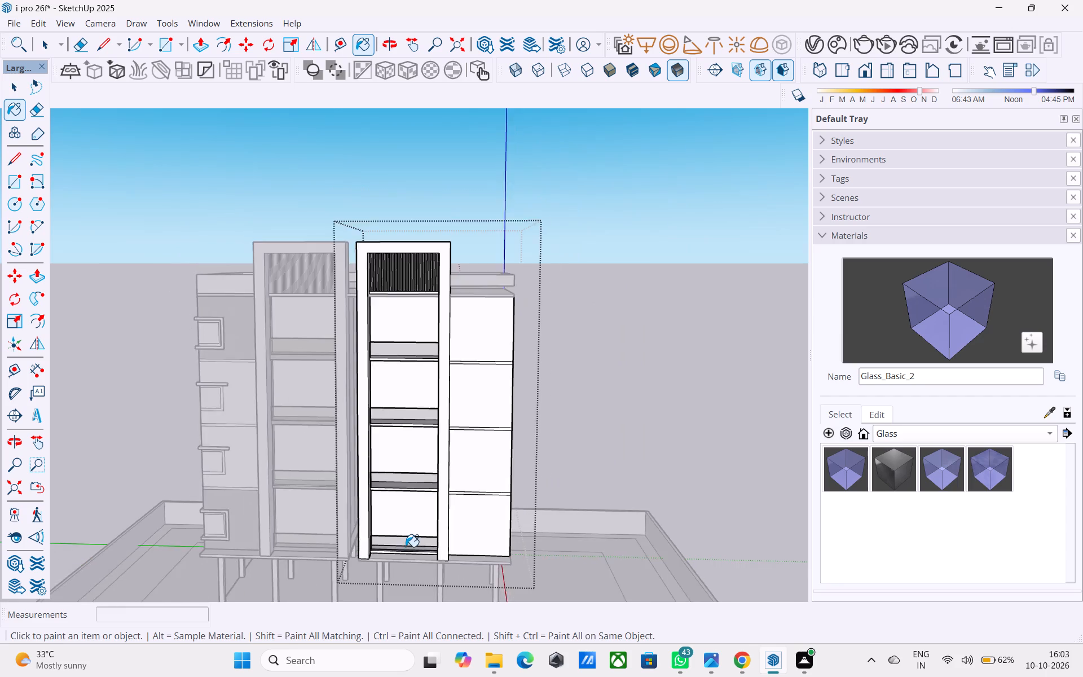
scroll(406, 547, down, 5)
key(space)
click(553, 429)
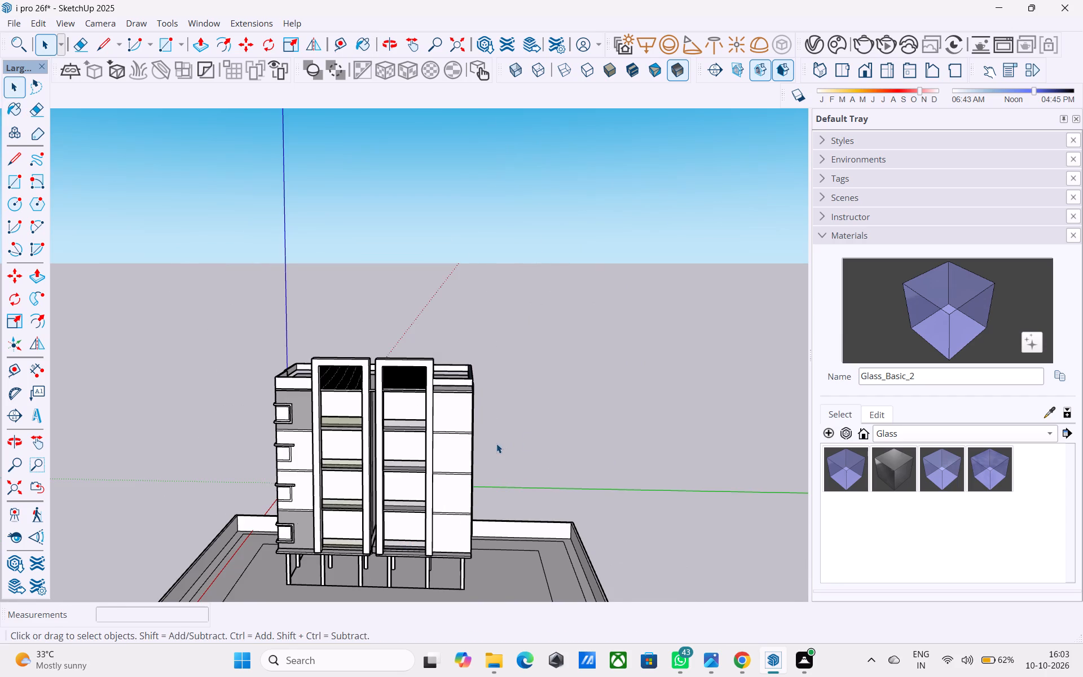
Inside the tower group with the plain wall bay, copy the upper line of the bay's topmost floor band 3' upward.
middle_drag(493, 449, 509, 485)
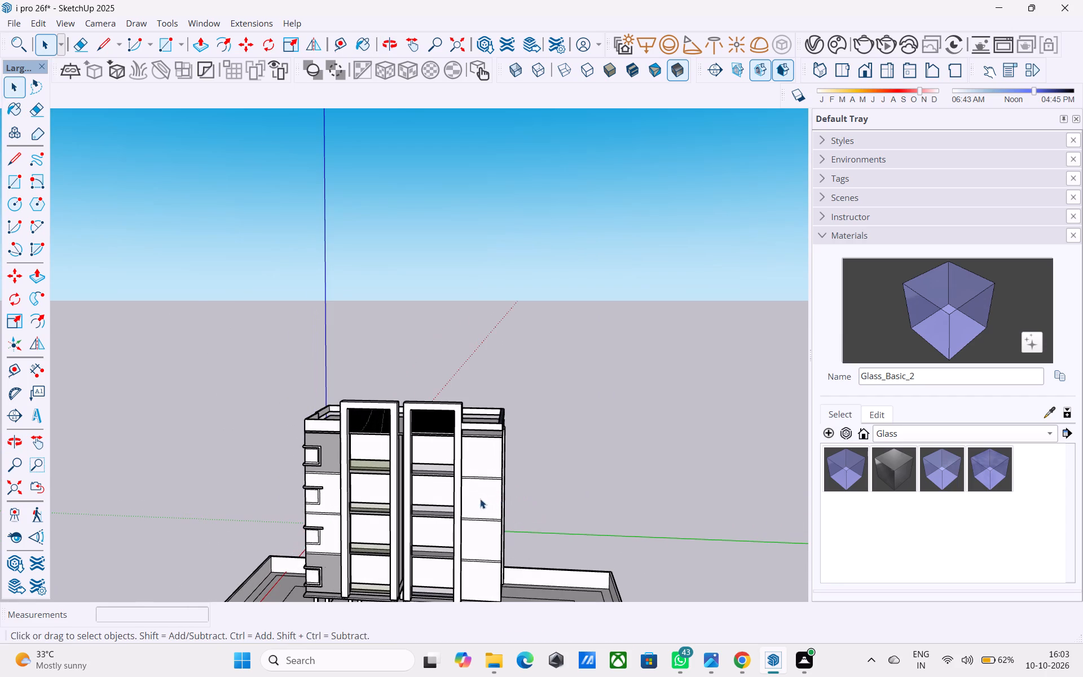
middle_drag(449, 482, 416, 491)
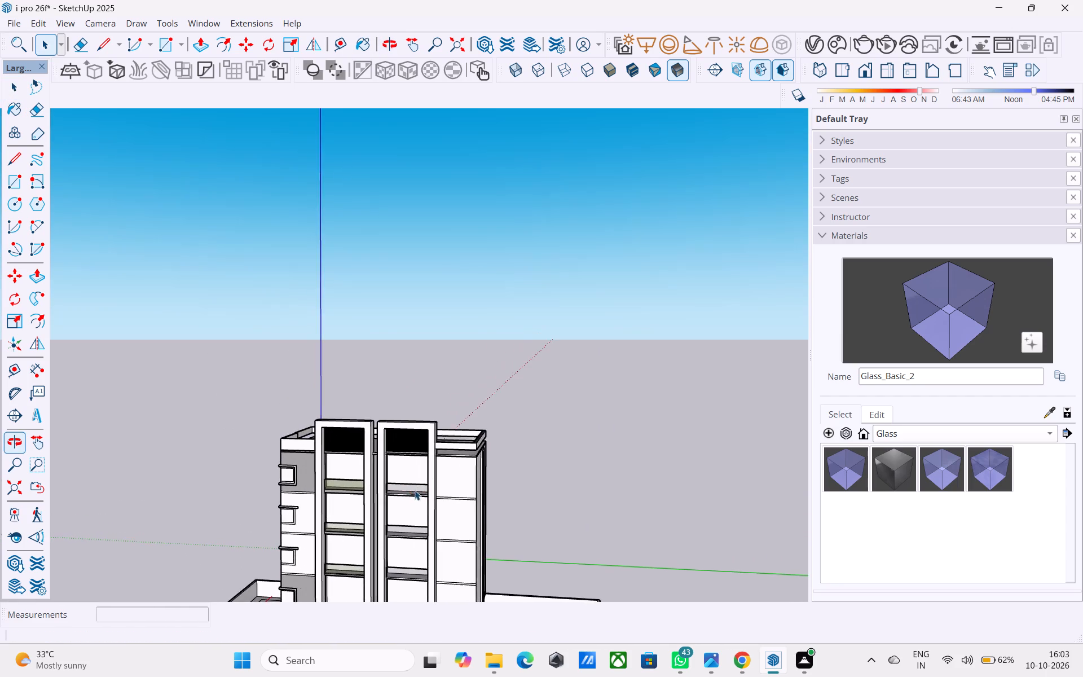
scroll(350, 495, up, 5)
middle_drag(485, 506, 456, 499)
scroll(486, 505, up, 4)
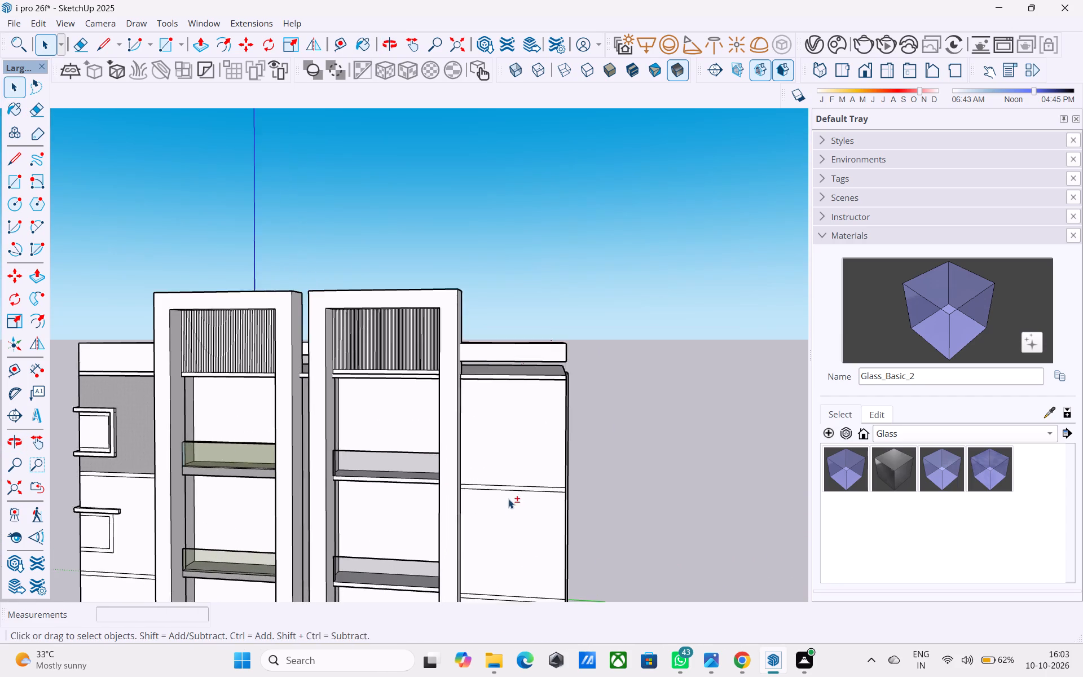
shift+middle_drag(509, 500, 535, 531)
scroll(532, 531, down, 1)
shift+middle_drag(532, 530, 477, 478)
scroll(481, 482, up, 7)
scroll(486, 463, down, 9)
middle_drag(480, 478, 506, 478)
scroll(506, 478, up, 2)
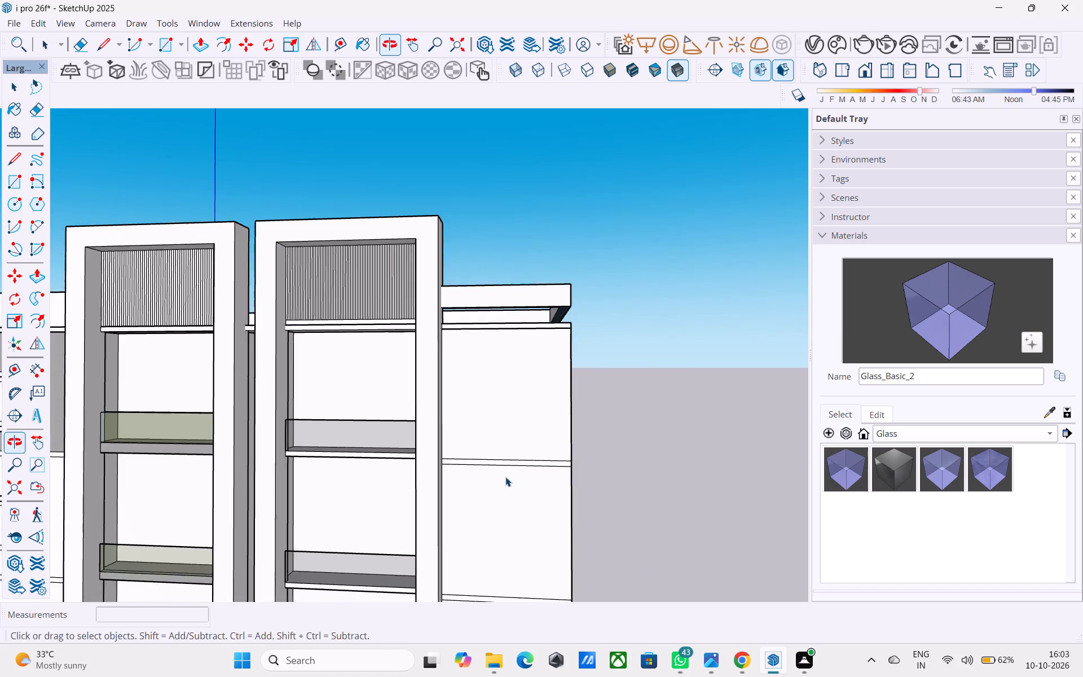
scroll(505, 477, up, 4)
click(499, 456)
double_click(494, 460)
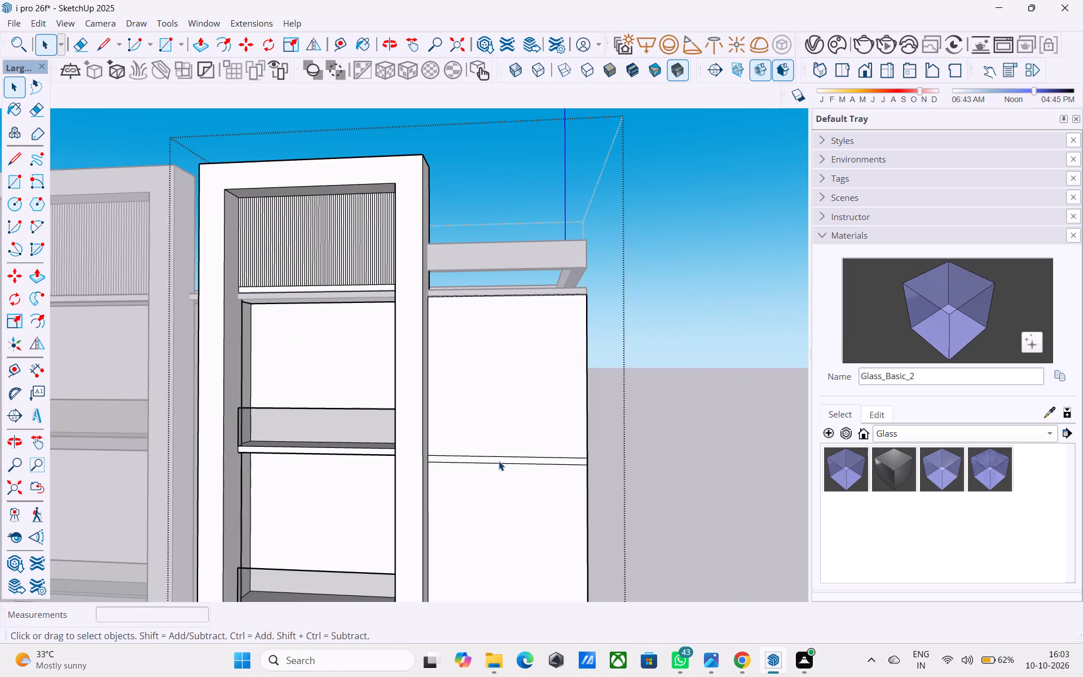
click(501, 453)
click(501, 458)
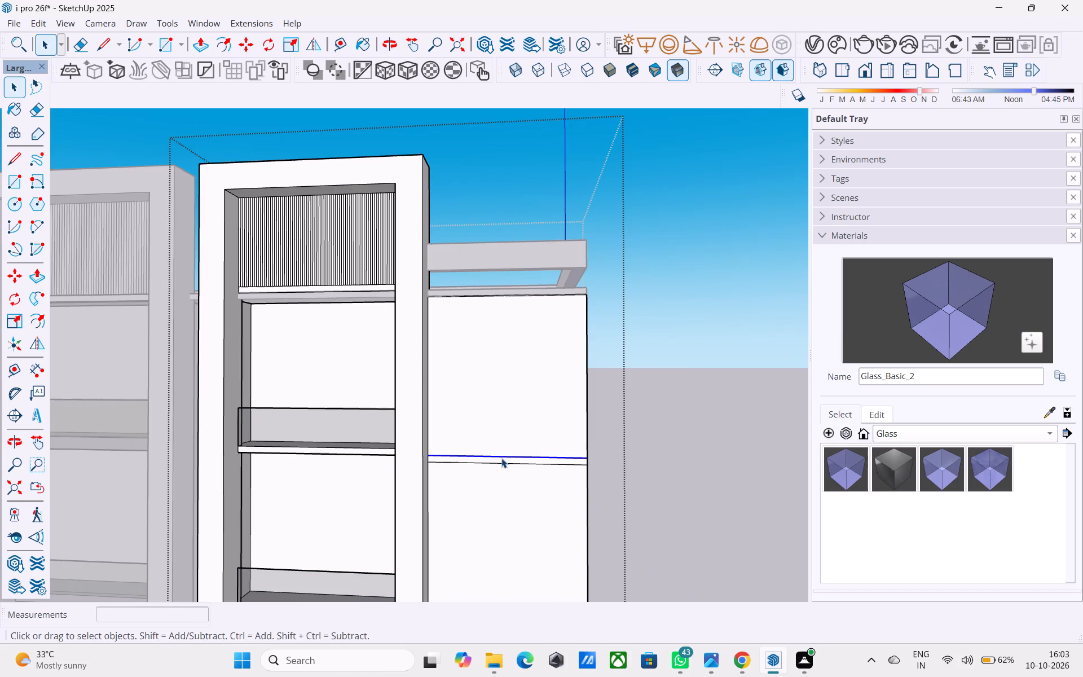
key(m)
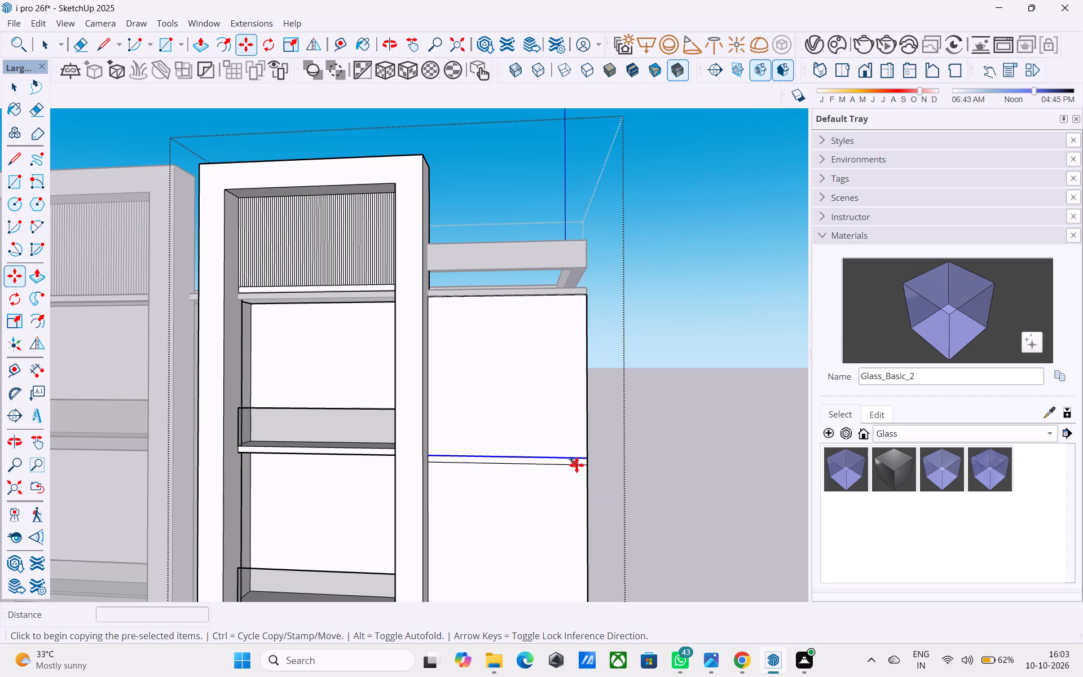
click(582, 458)
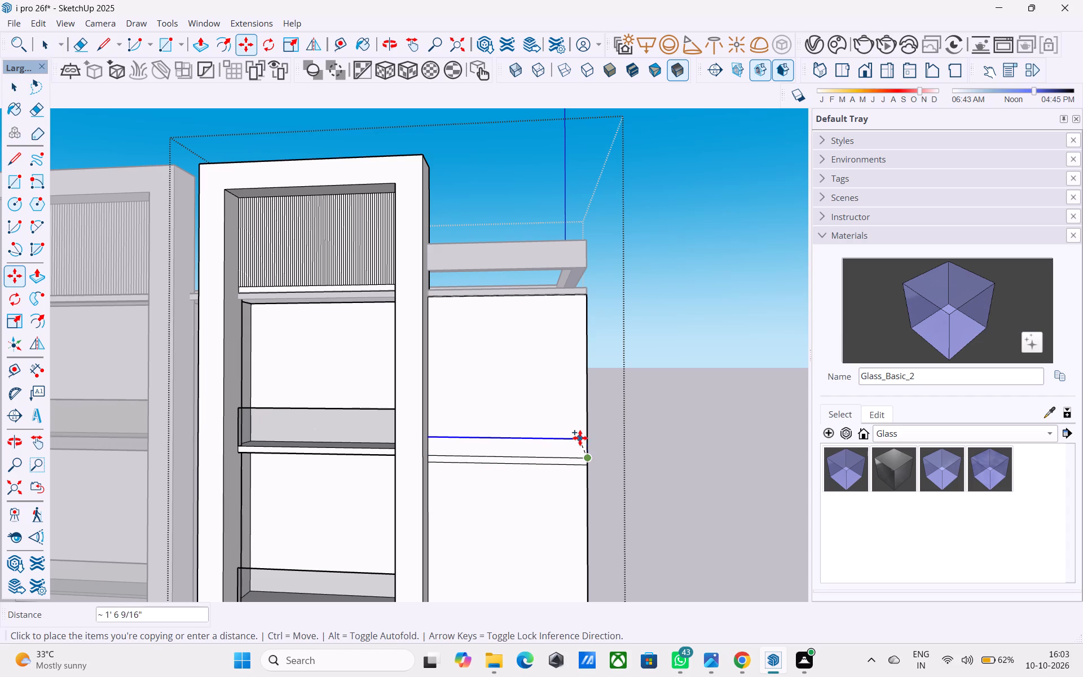
text(3')
key(Return)
Copy the upper line of the wall bay's second floor band from the top 3' upward.
scroll(577, 435, down, 5)
scroll(562, 439, up, 2)
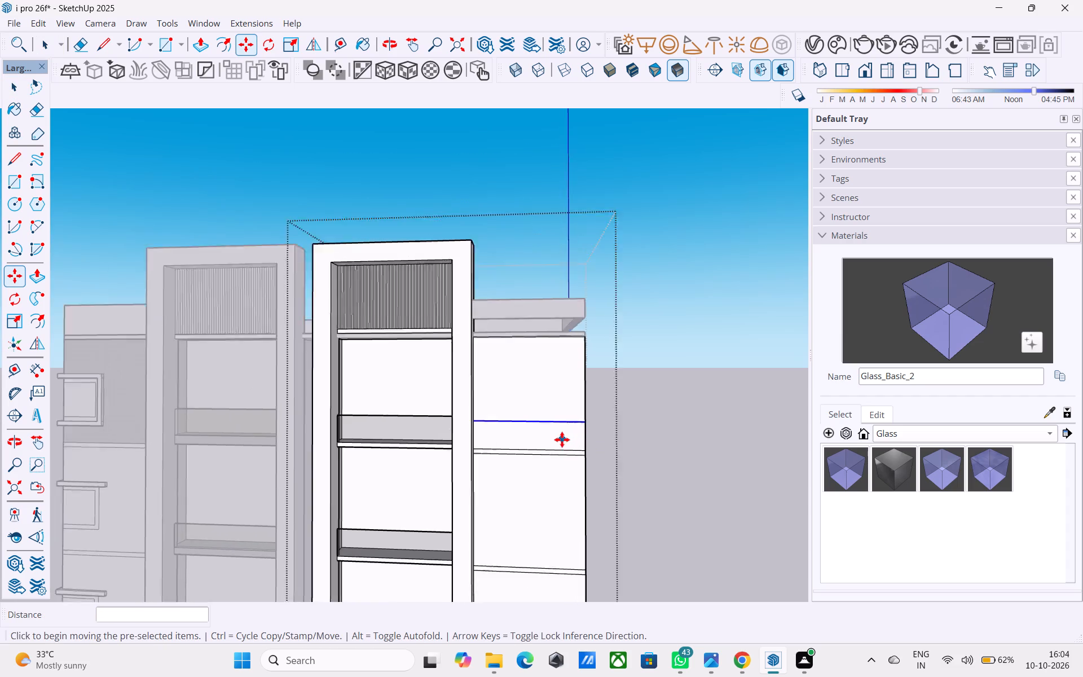
scroll(562, 439, up, 1)
scroll(562, 439, down, 4)
middle_drag(567, 459, 514, 315)
scroll(503, 414, up, 9)
key(space)
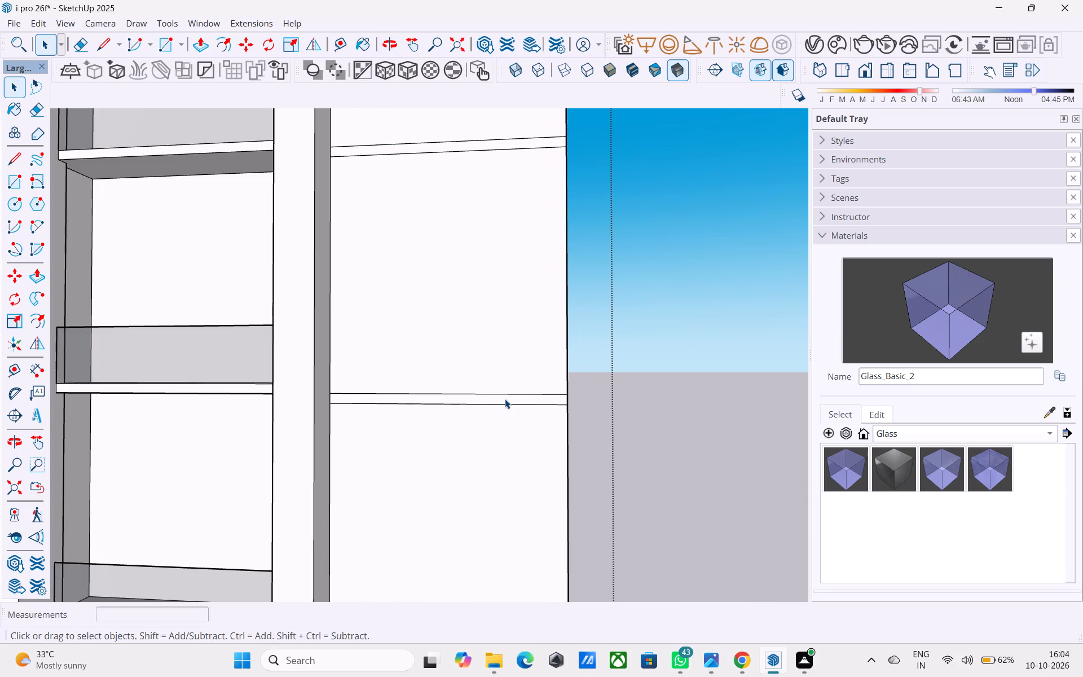
click(506, 393)
key(m)
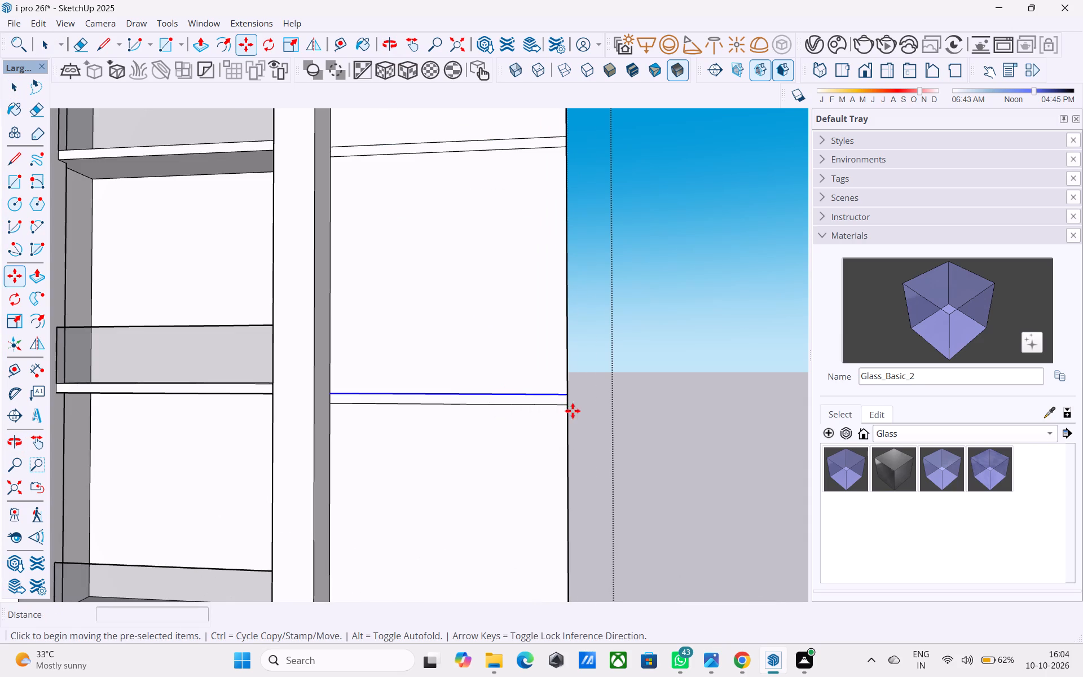
click(569, 395)
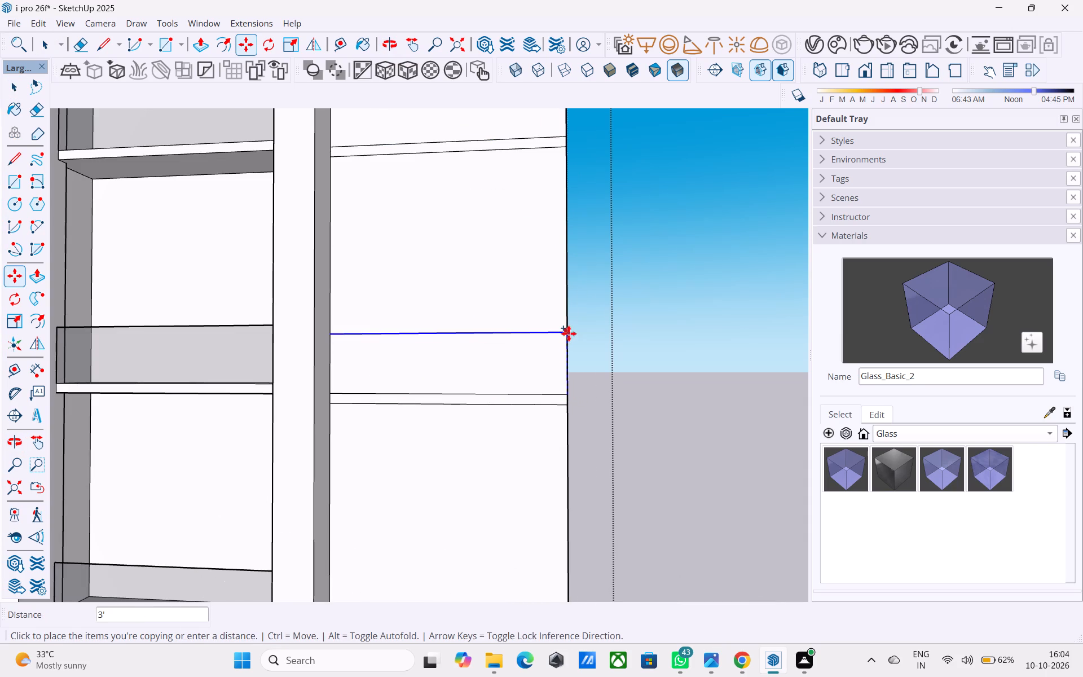
click(568, 333)
Copy the upper line of the wall bay's lowest floor band 3' upward.
scroll(481, 319, down, 5)
middle_drag(477, 432, 432, 340)
scroll(462, 383, up, 2)
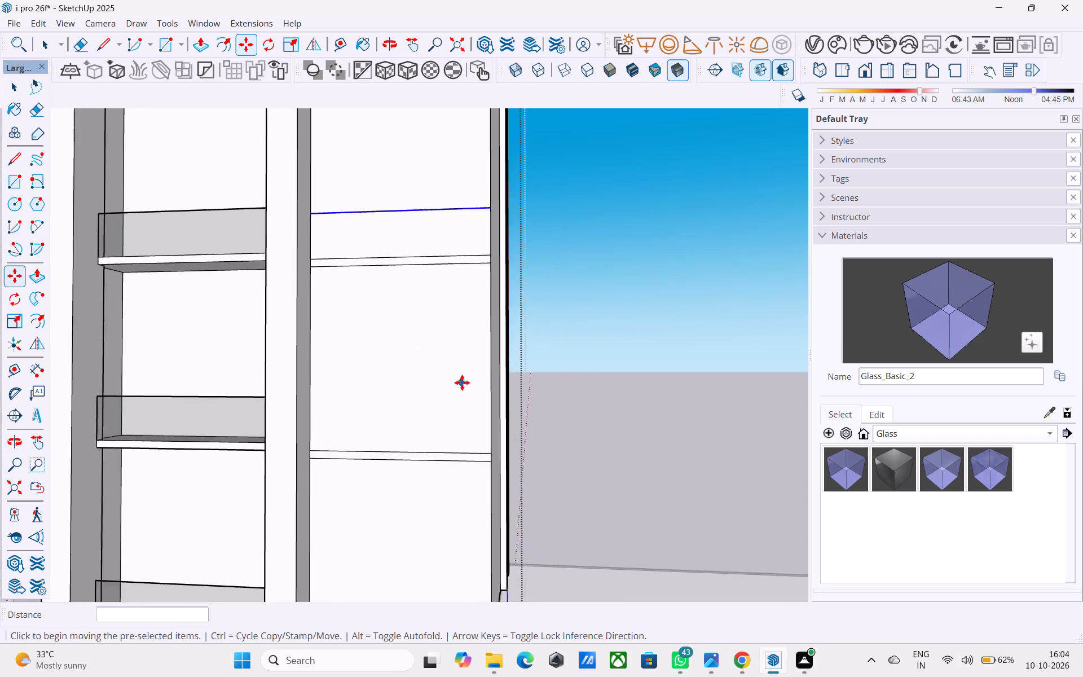
scroll(462, 383, up, 3)
key(space)
click(465, 472)
key(m)
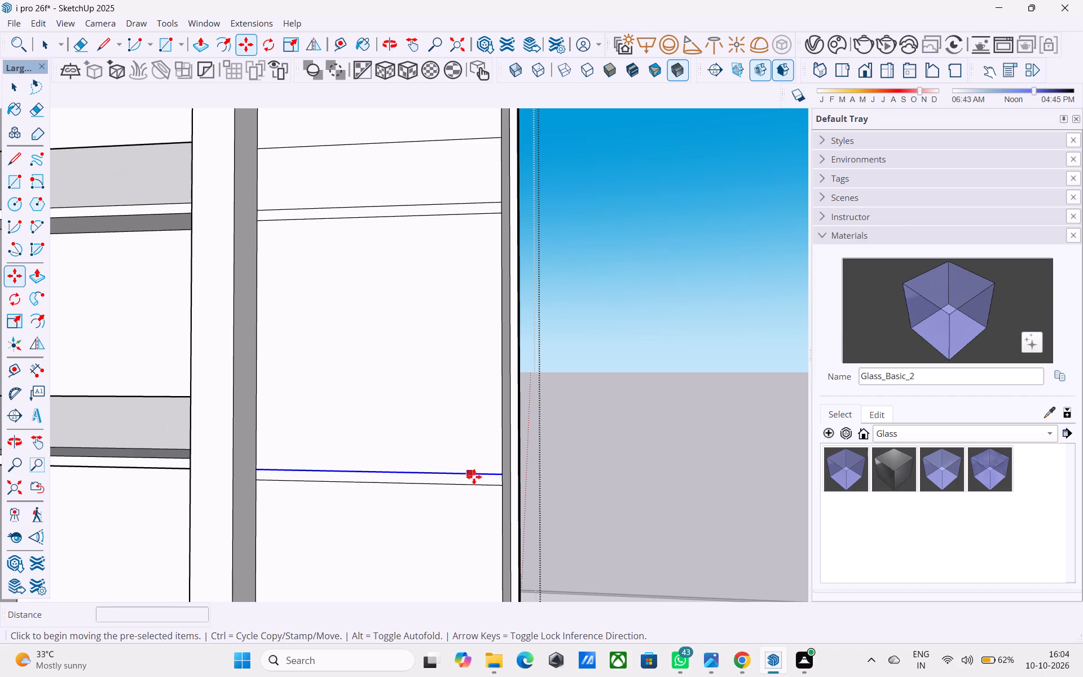
click(504, 474)
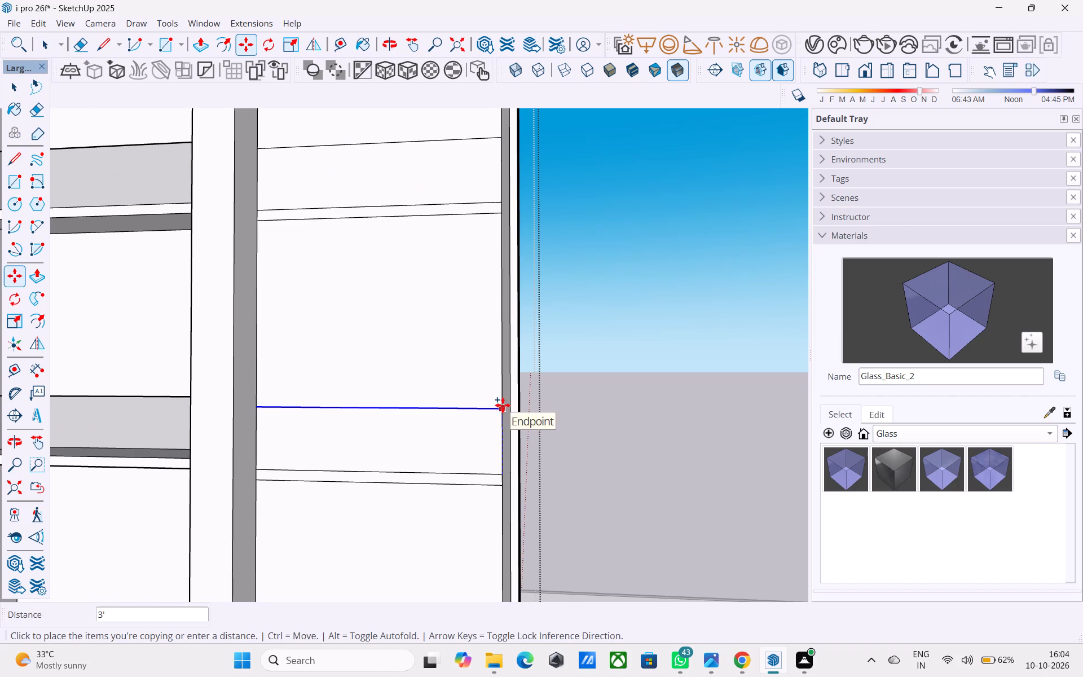
click(503, 405)
Copy the bottom edge of the wall bay about 3' upward to form the lowest storey's sill line.
scroll(451, 360, down, 8)
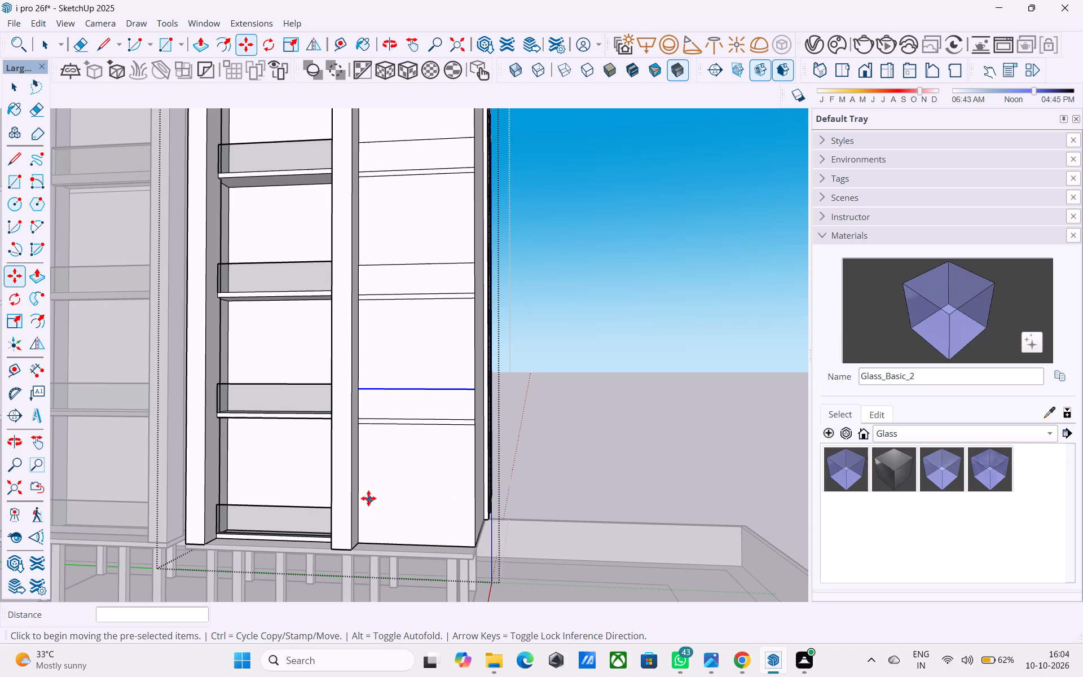
key(space)
scroll(368, 509, down, 1)
shift+middle_drag(368, 509, 361, 439)
scroll(380, 491, up, 3)
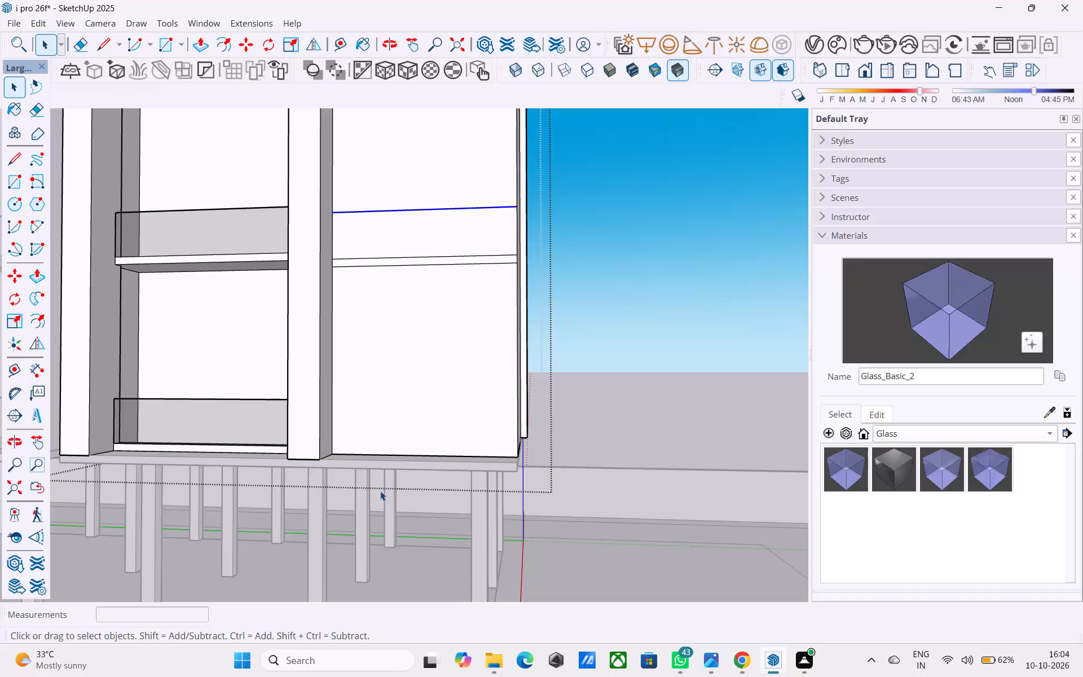
middle_drag(386, 429, 389, 397)
scroll(424, 457, up, 4)
middle_drag(426, 407, 426, 461)
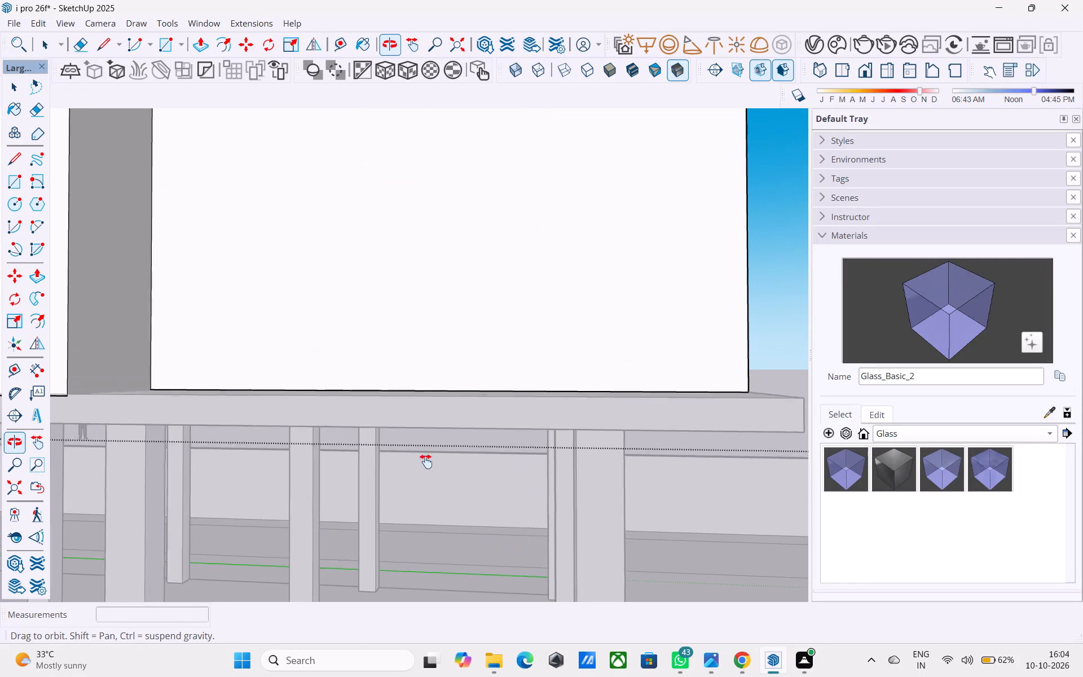
middle_drag(426, 461, 424, 508)
scroll(421, 512, down, 3)
middle_drag(420, 483, 441, 353)
scroll(439, 462, up, 3)
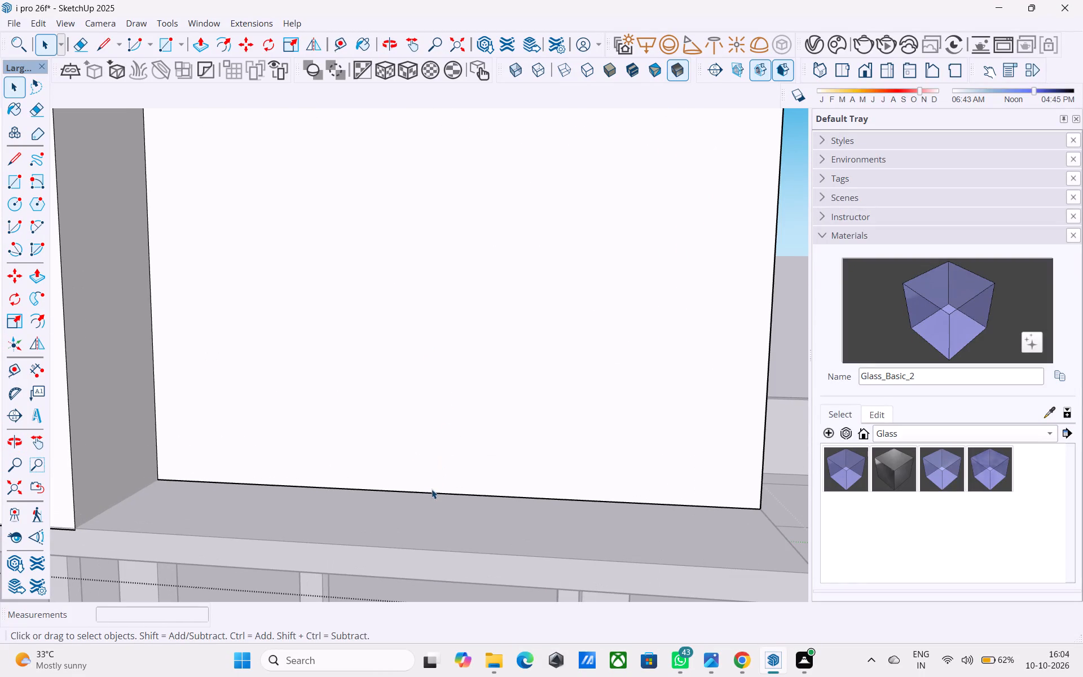
click(432, 490)
click(429, 495)
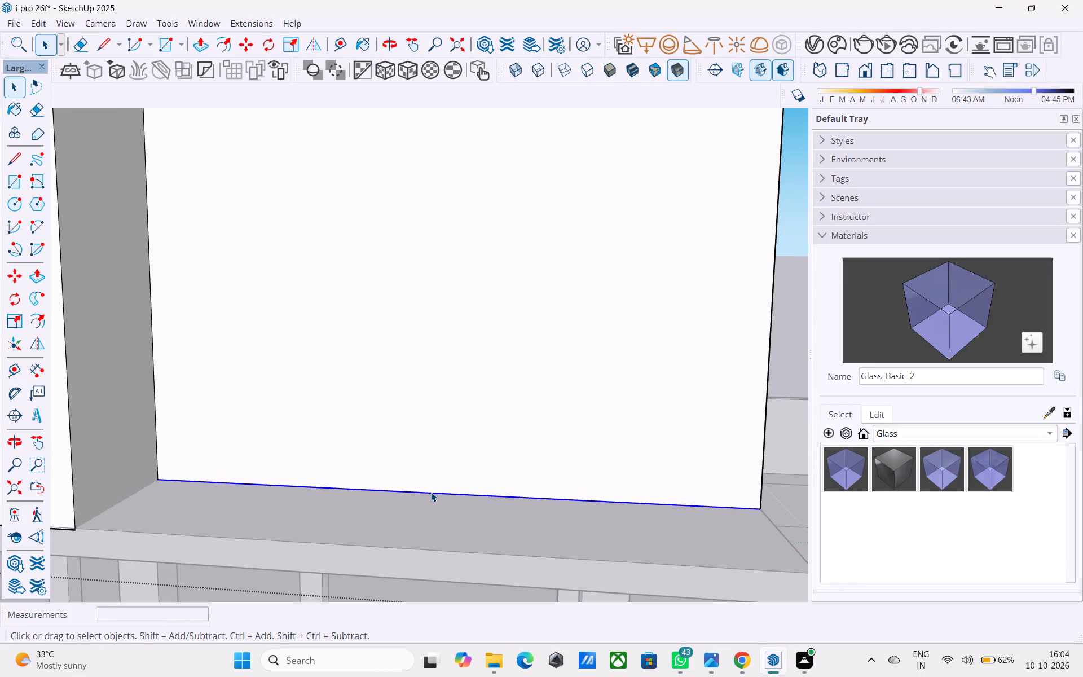
key(m)
shift+middle_drag(586, 501, 470, 445)
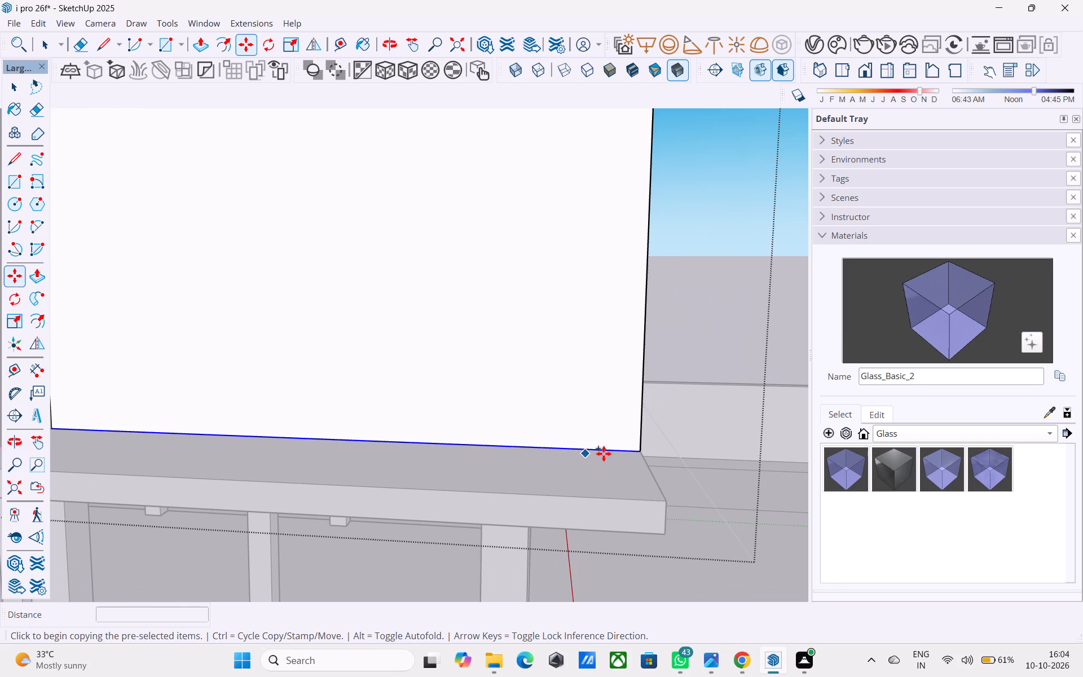
click(640, 452)
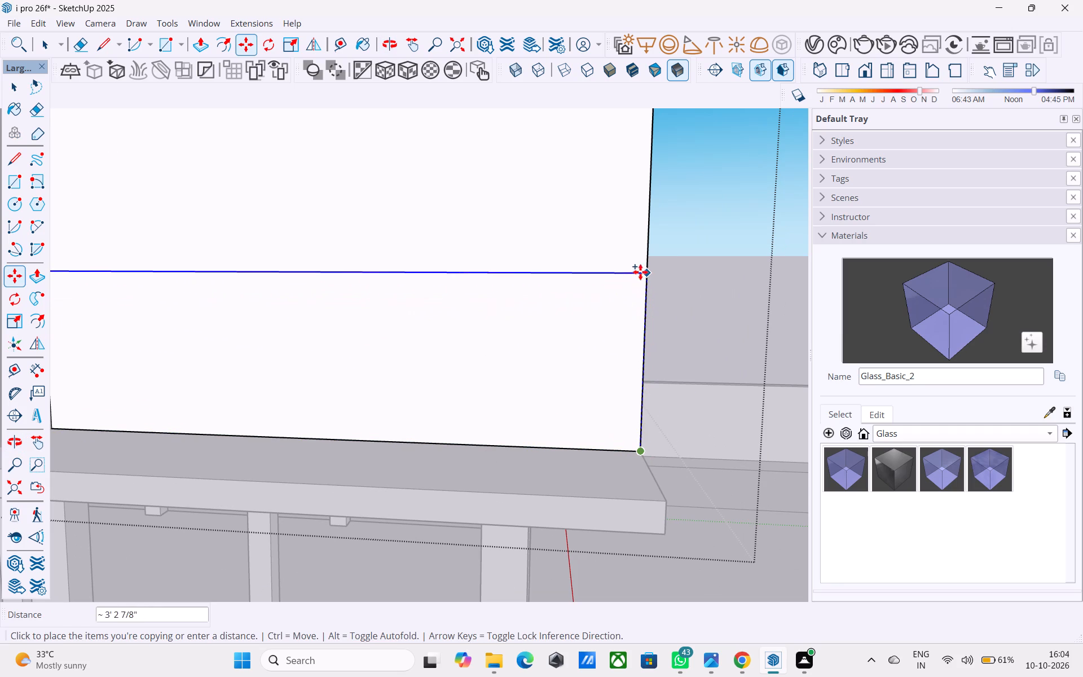
click(643, 287)
Copy the outer vertical edge of the lowest storey's wall panel 4' inward, toward the tower frame.
scroll(635, 299, down, 10)
middle_drag(651, 372, 668, 429)
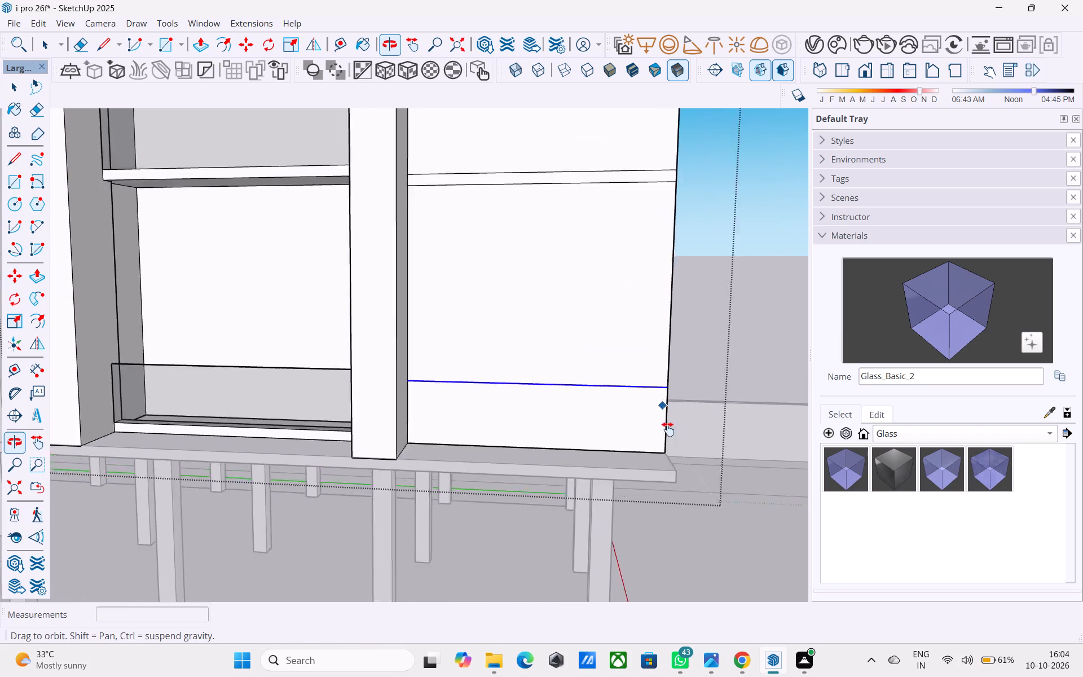
middle_drag(668, 429, 652, 470)
scroll(630, 458, down, 3)
shift+middle_drag(630, 458, 559, 456)
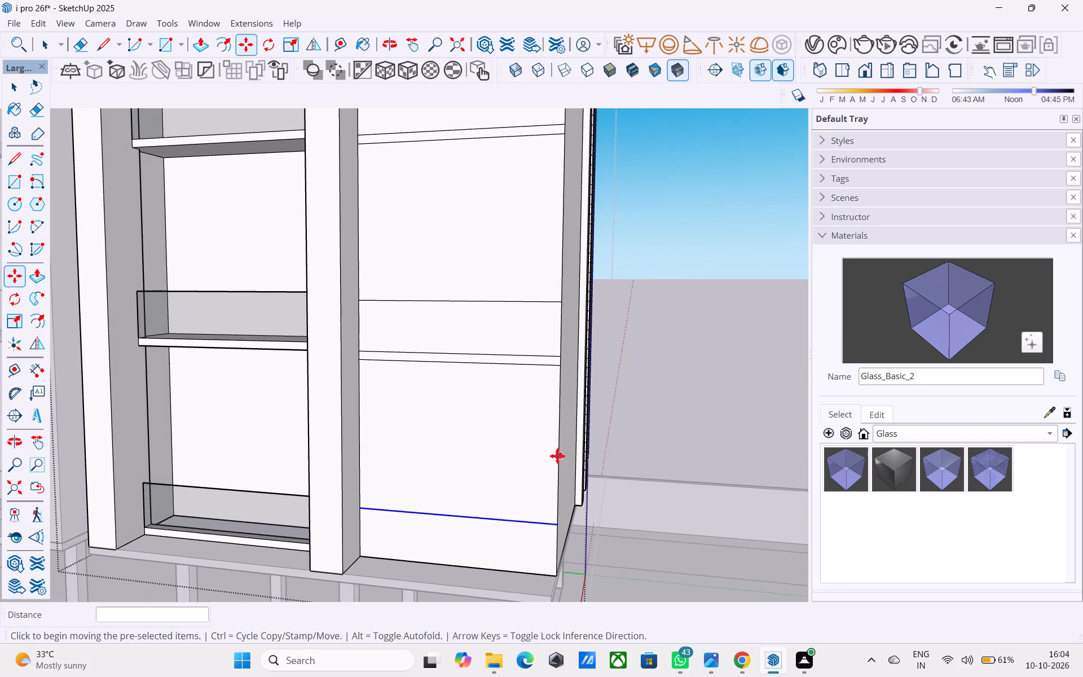
key(space)
scroll(556, 456, down, 2)
shift+middle_drag(556, 456, 540, 467)
scroll(522, 443, down, 7)
shift+middle_drag(478, 437, 415, 513)
scroll(447, 517, up, 4)
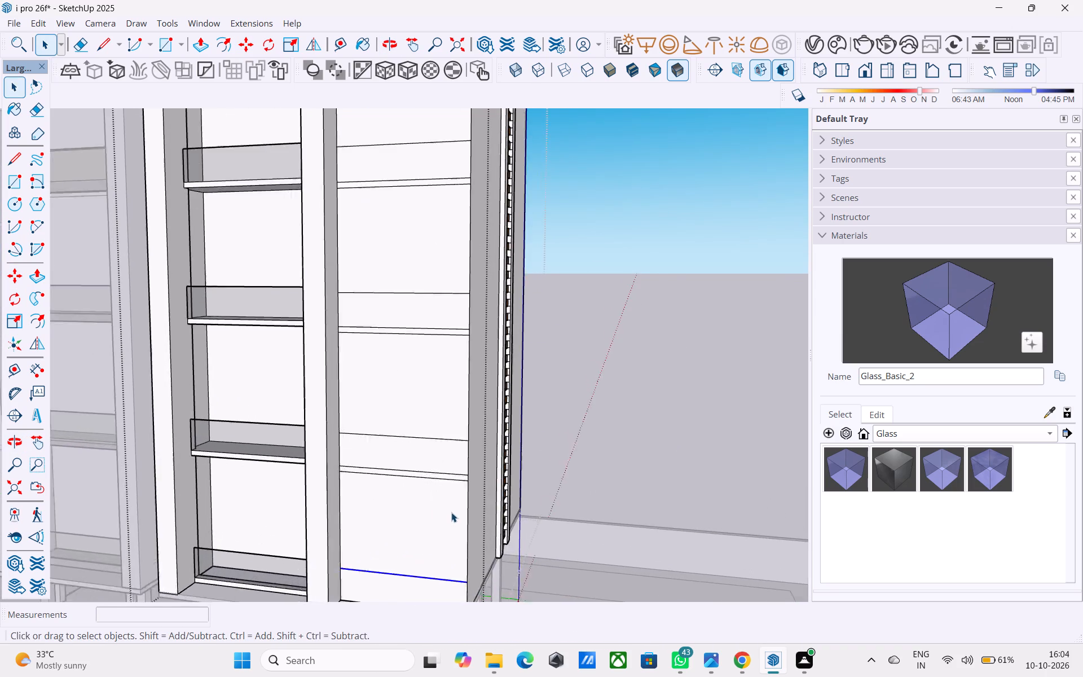
scroll(451, 512, up, 2)
click(472, 527)
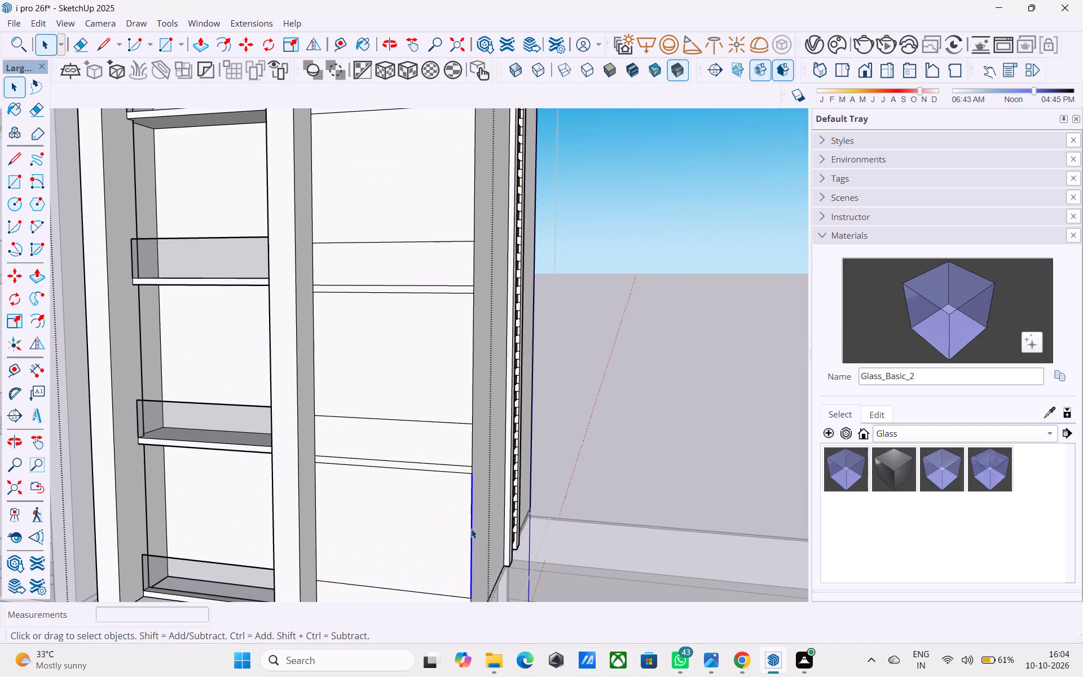
scroll(470, 529, down, 1)
middle_drag(469, 530, 463, 473)
key(m)
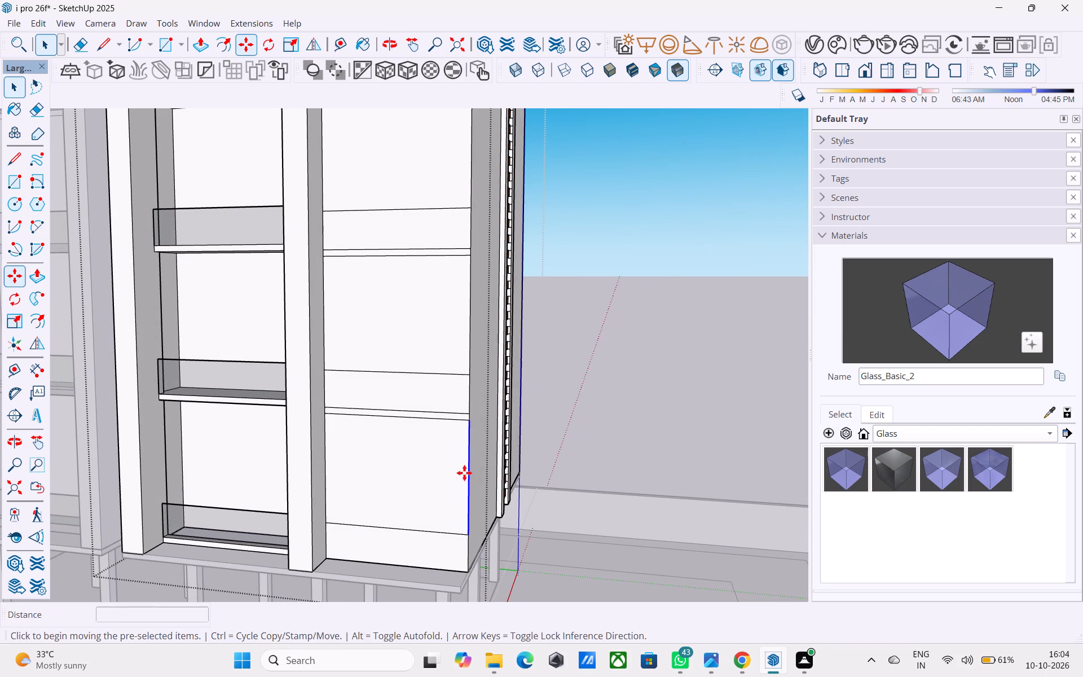
click(470, 534)
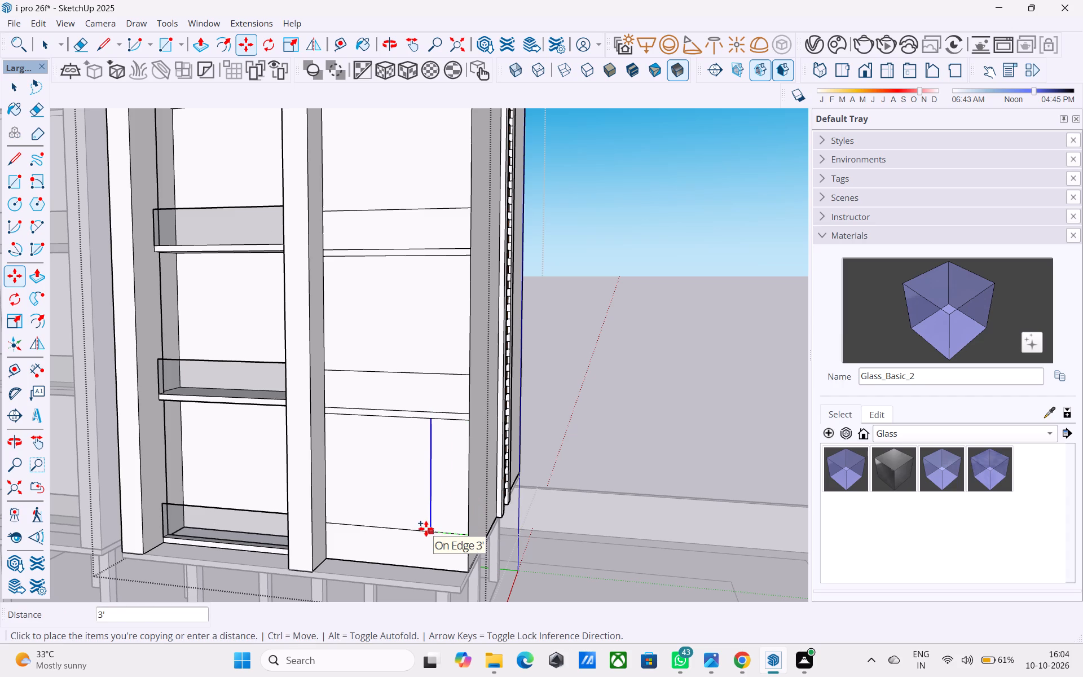
text(4')
key(Return)
Draw two parallel lines 14' 9" long across the side wall, extending the lowest floor band from the corner to the louvred strip.
middle_drag(466, 527, 396, 559)
shift+middle_drag(352, 562, 413, 576)
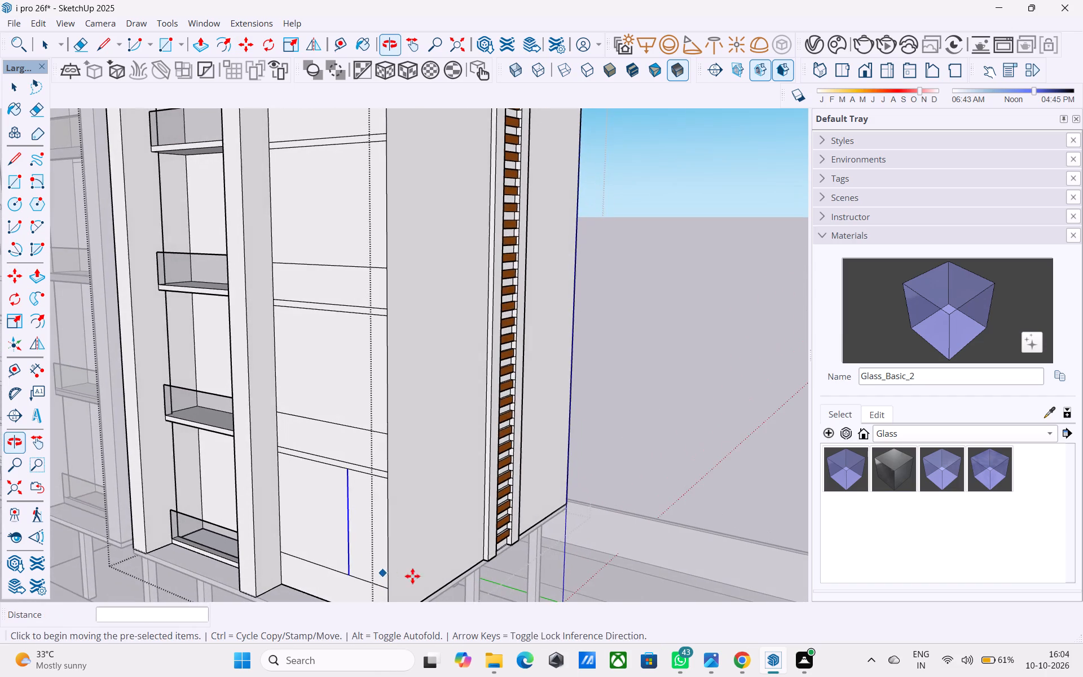
scroll(380, 514, up, 3)
key(space)
key(l)
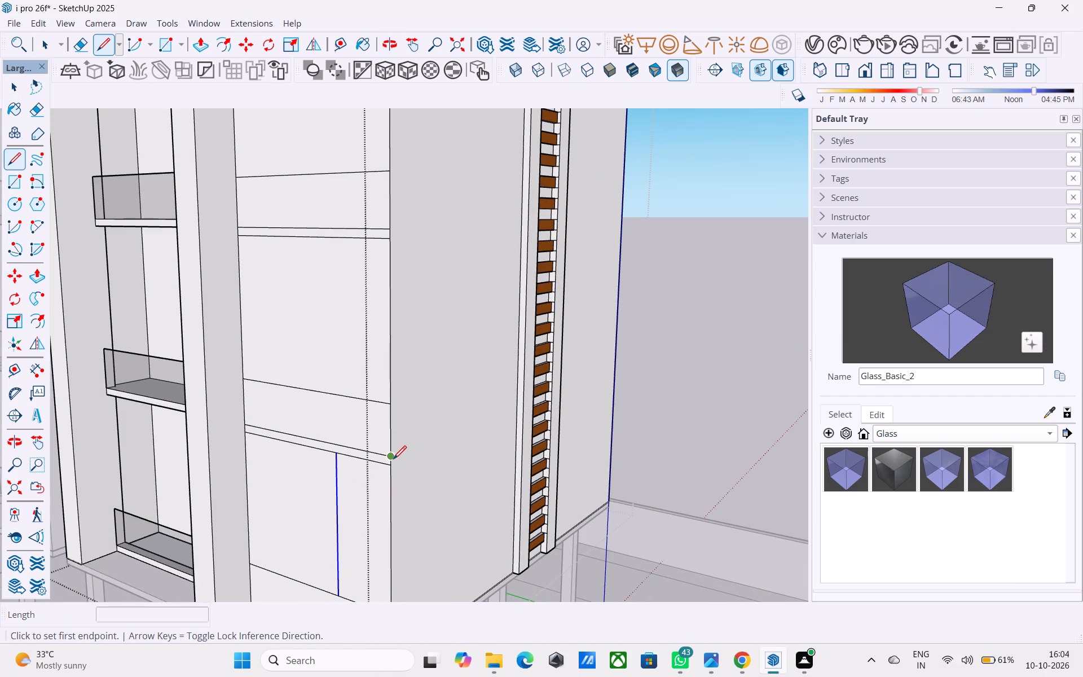
click(393, 459)
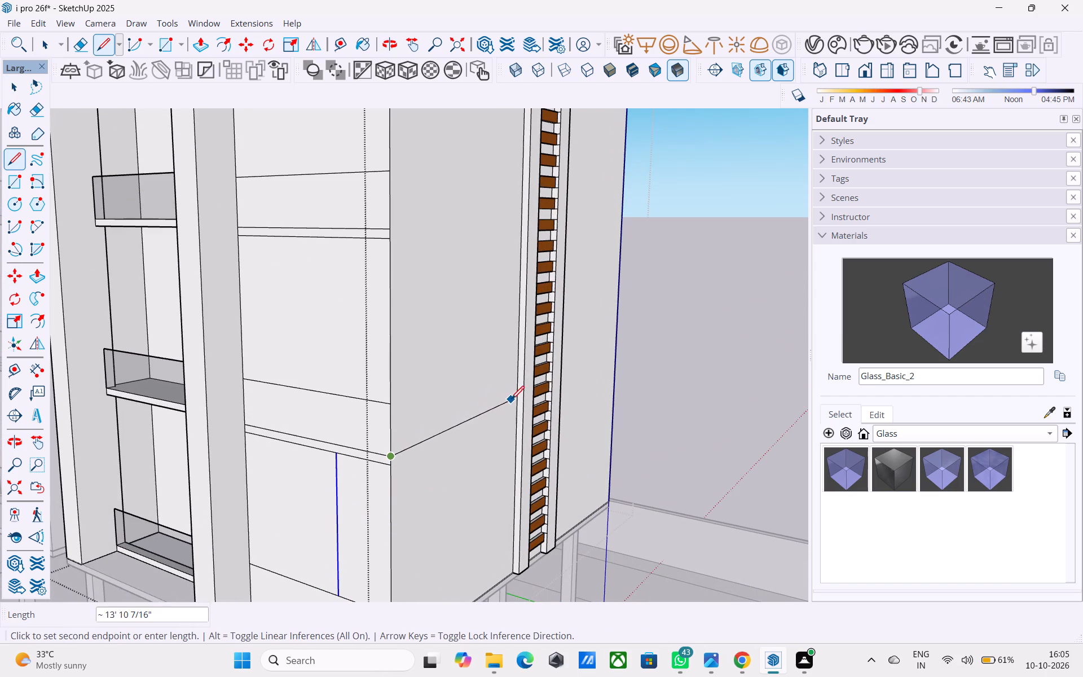
click(515, 405)
scroll(394, 471, up, 3)
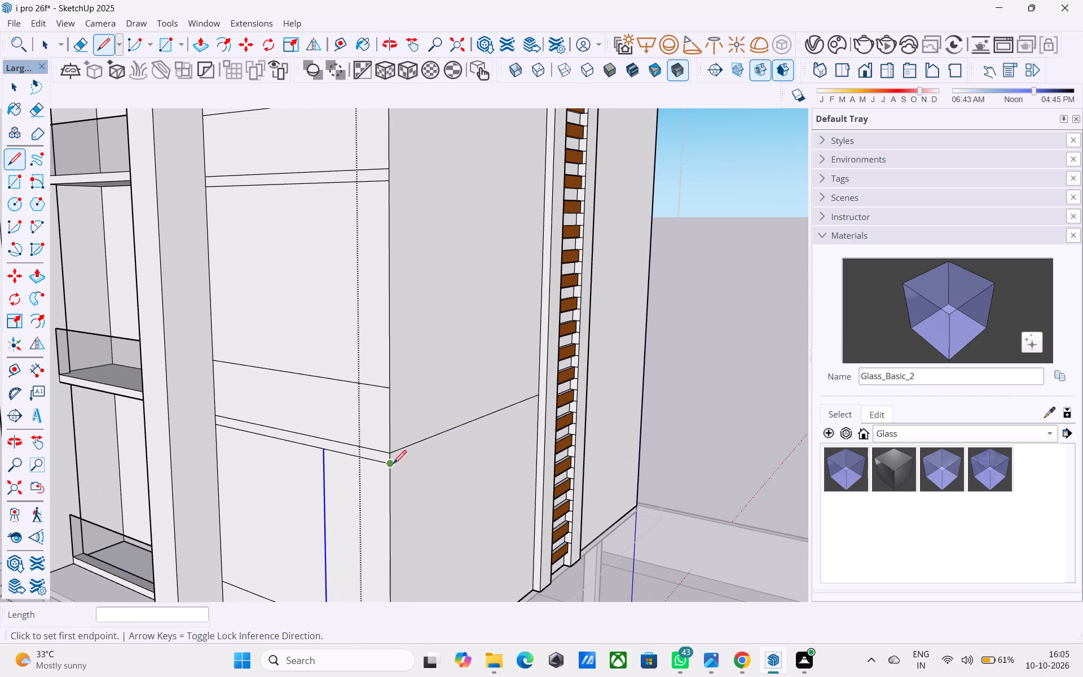
click(393, 464)
click(538, 405)
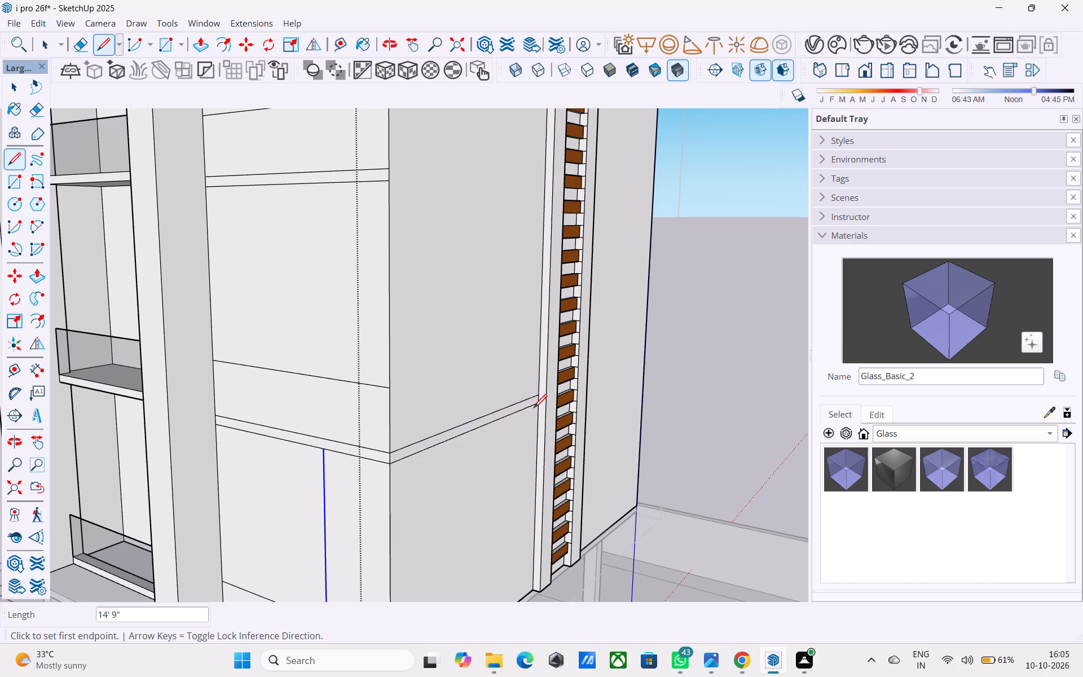
scroll(440, 452, down, 8)
scroll(415, 547, up, 4)
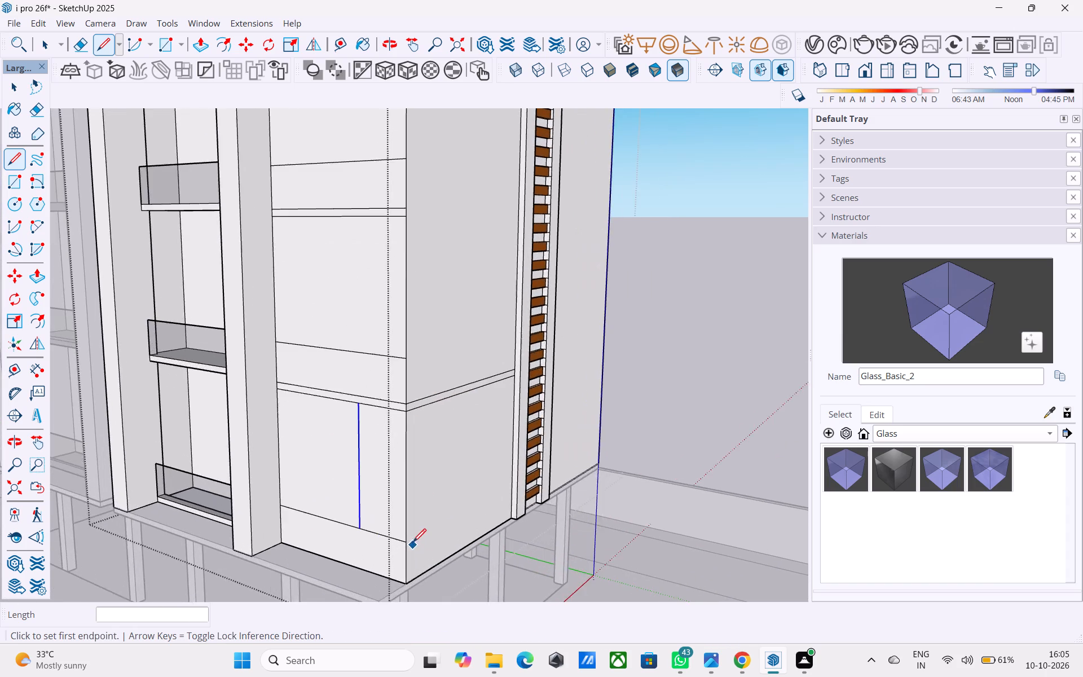
scroll(412, 541, down, 2)
middle_drag(412, 541, 438, 516)
middle_drag(385, 505, 425, 507)
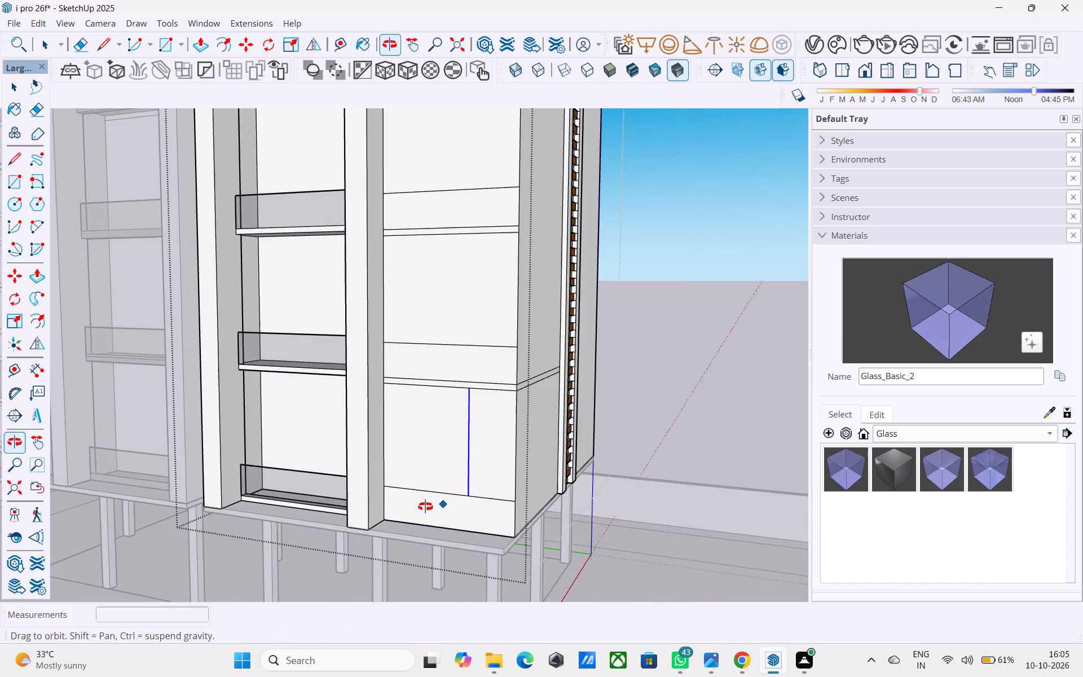
Draw a 14' 9" line across the side wall, extending the lowest storey's sill line from the corner to the louvred strip.
middle_drag(425, 507, 425, 511)
middle_drag(522, 491, 497, 483)
scroll(480, 496, up, 6)
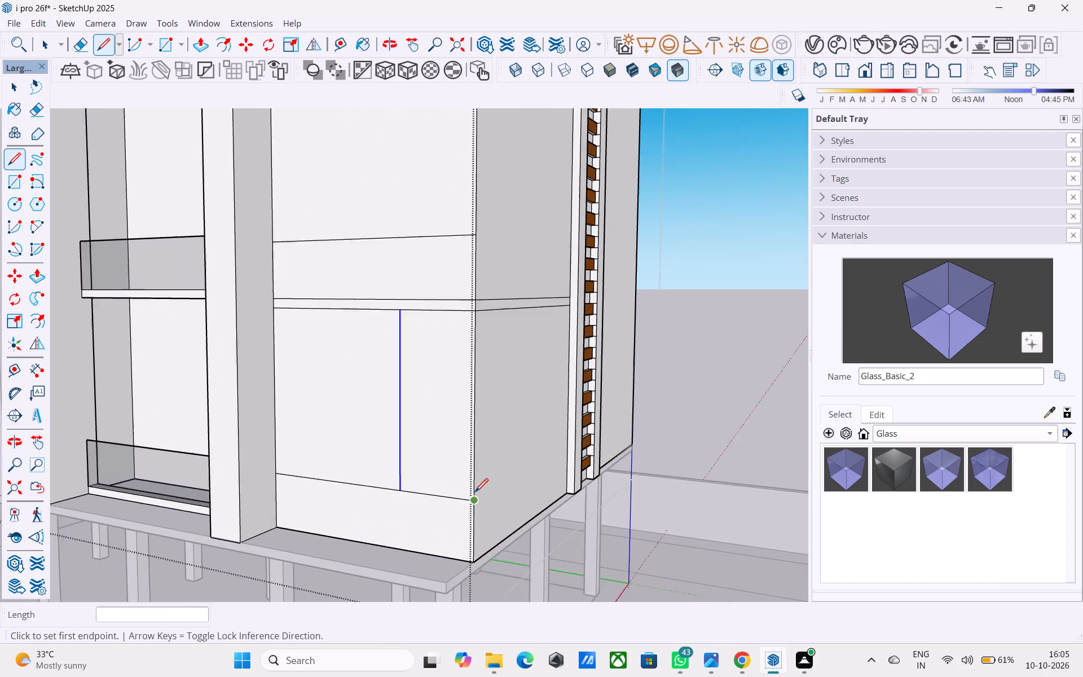
click(468, 500)
middle_drag(554, 450, 530, 465)
scroll(527, 468, up, 4)
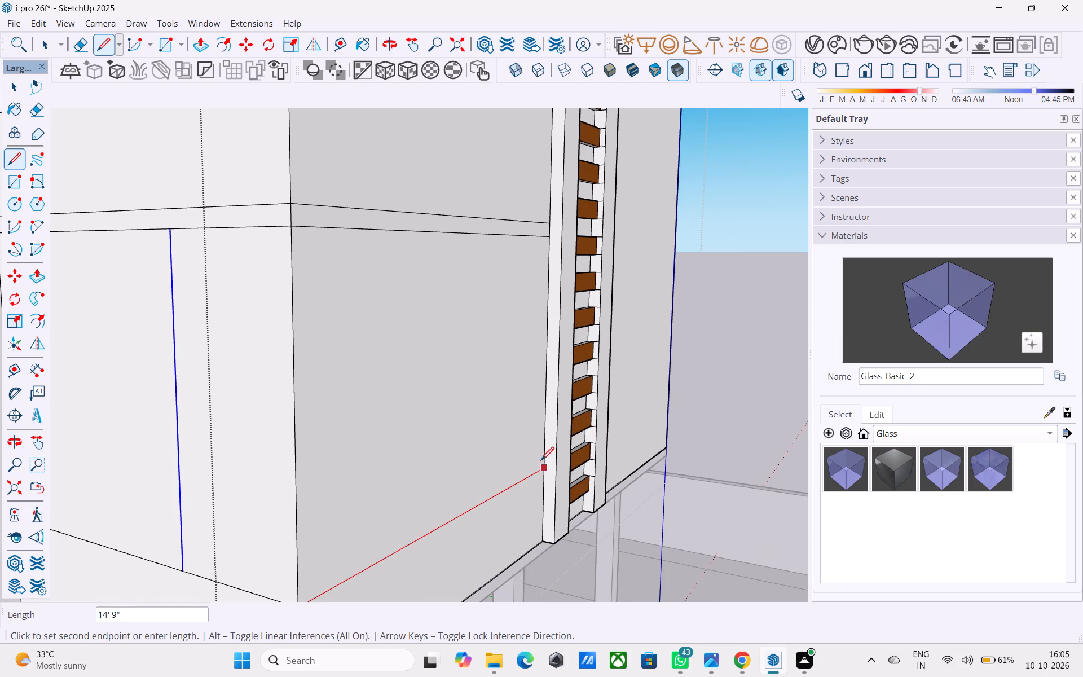
click(542, 471)
Draw a 14' 9" line across the side wall from the line 3' above the lowest floor band to the louvred strip.
scroll(508, 509, down, 5)
shift+middle_drag(435, 468, 430, 575)
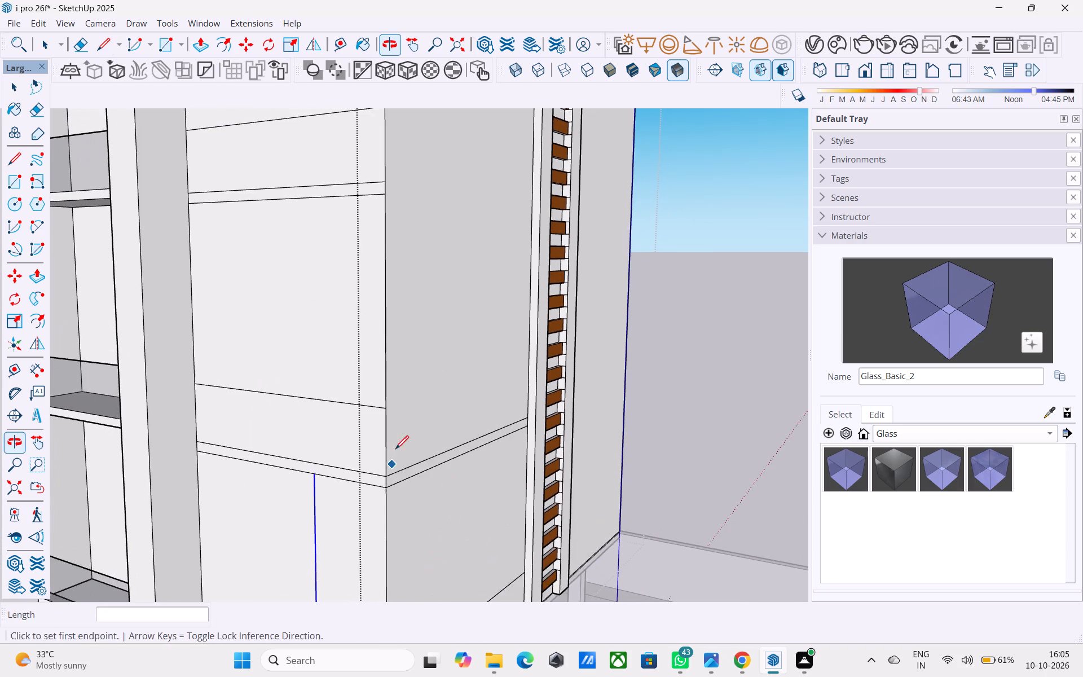
shift+middle_drag(395, 450, 395, 506)
scroll(390, 492, up, 3)
click(386, 458)
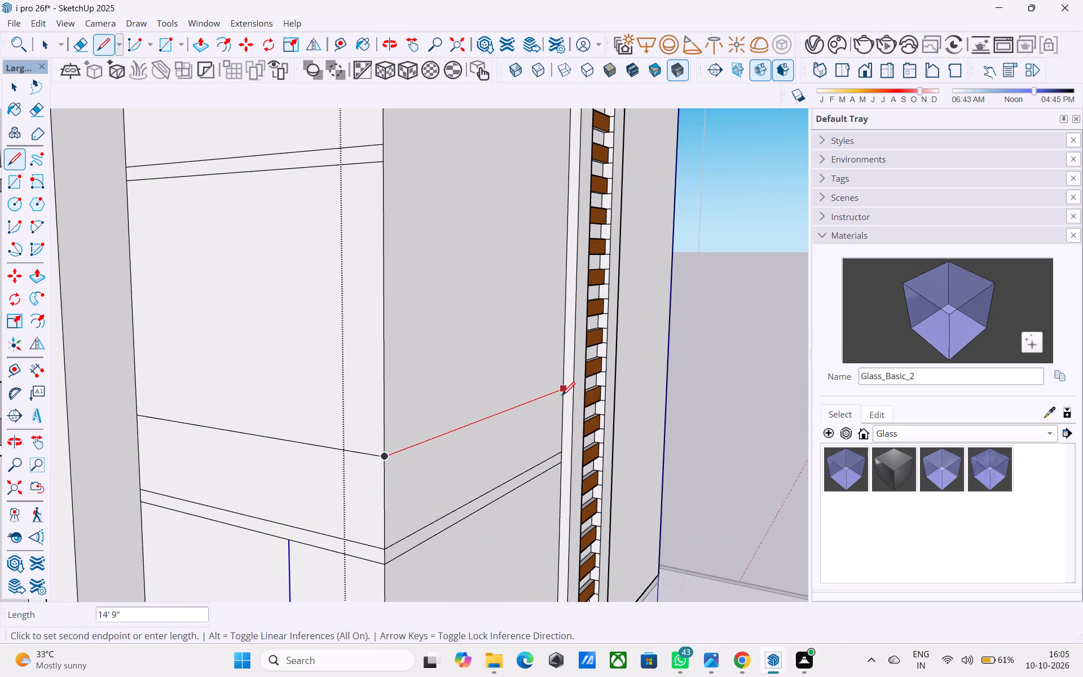
click(562, 397)
Draw two parallel lines 14' 9" long across the side wall, extending the second floor band from the corner to the louvred strip.
scroll(513, 412, down, 5)
middle_drag(478, 425, 451, 601)
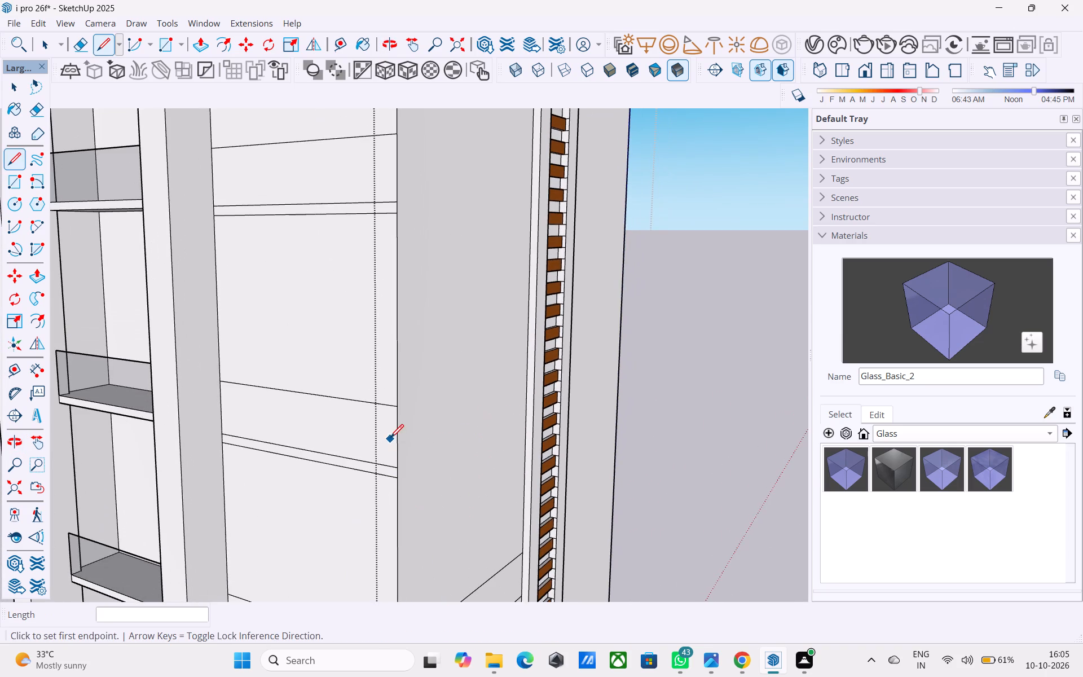
click(400, 466)
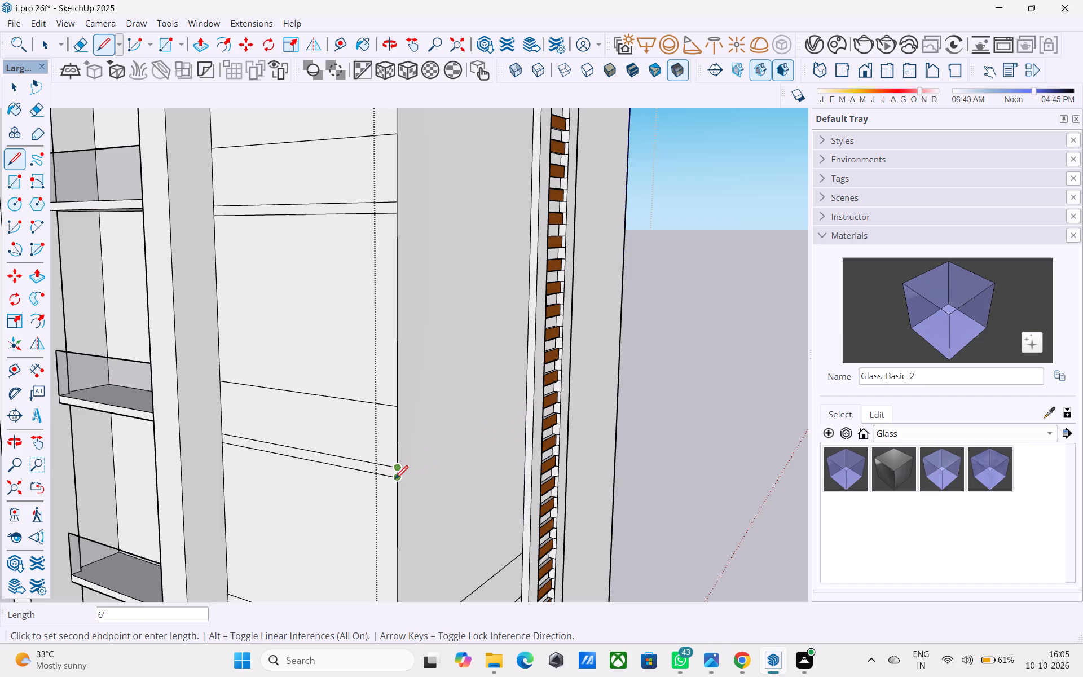
key(l)
scroll(394, 475, down, 12)
middle_drag(400, 477, 417, 440)
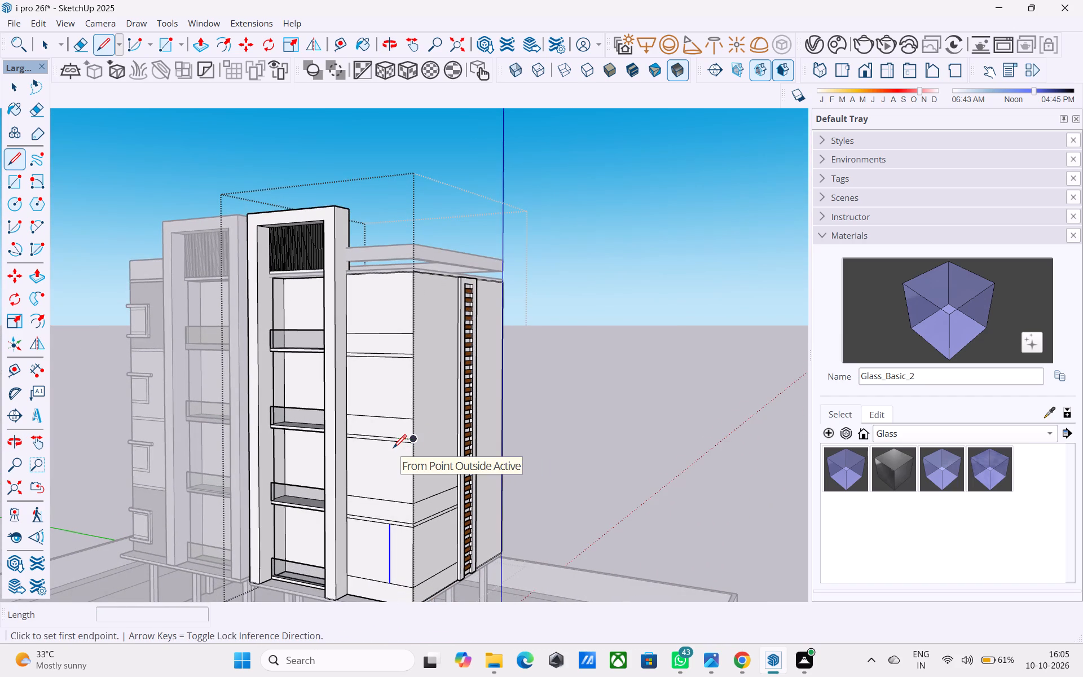
scroll(409, 469, up, 4)
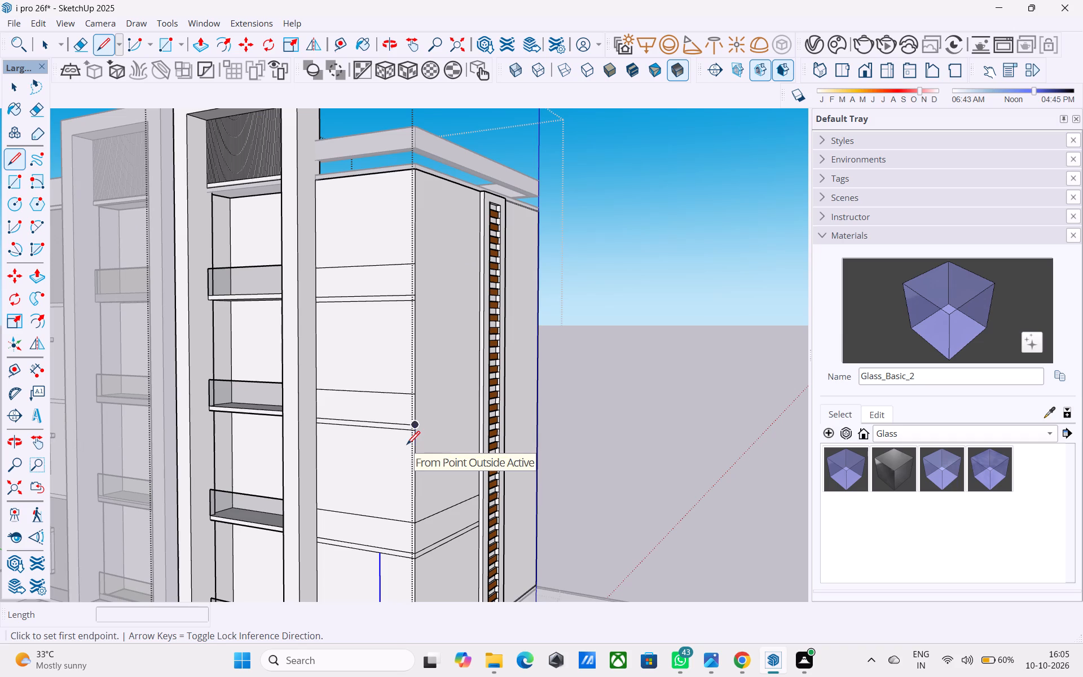
scroll(426, 450, up, 10)
click(415, 411)
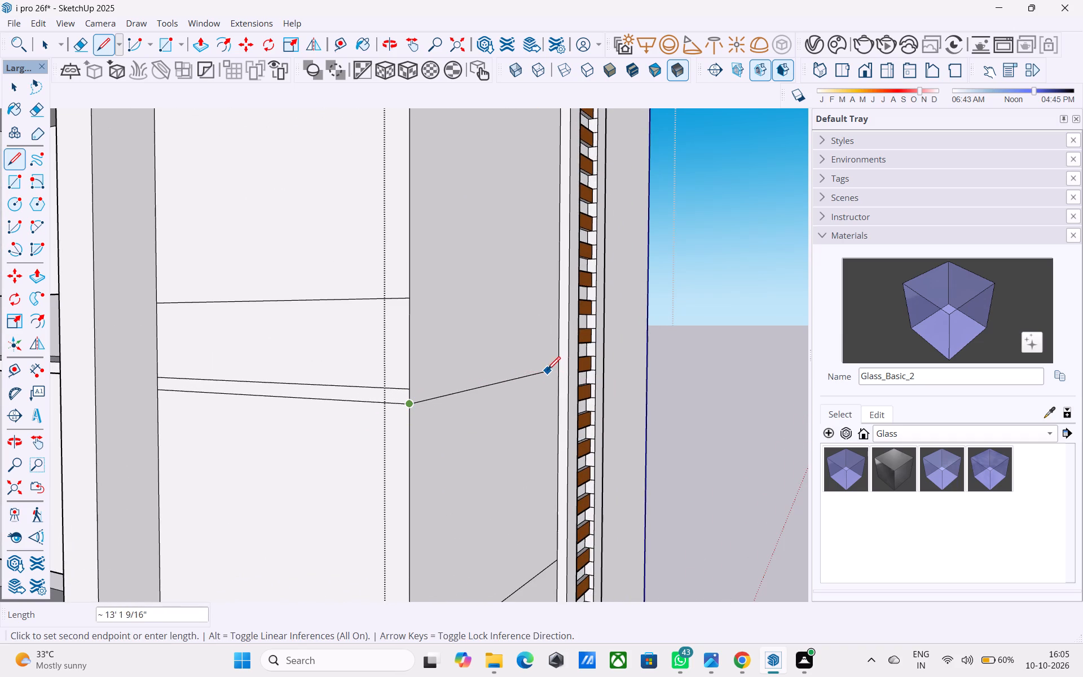
click(408, 394)
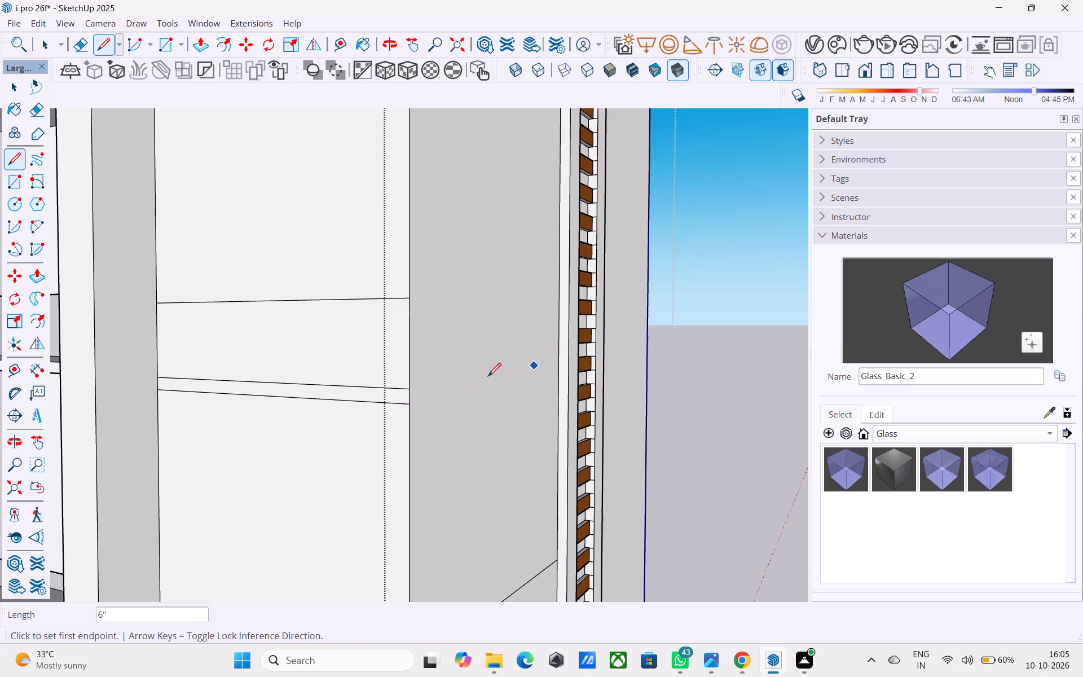
click(410, 392)
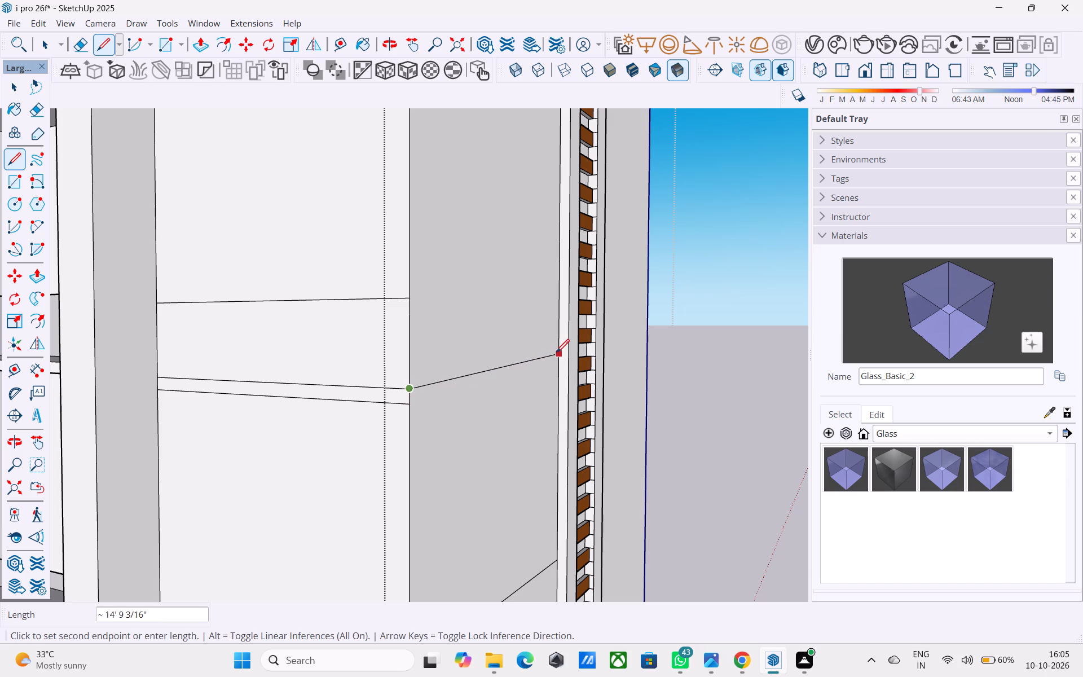
click(561, 366)
click(411, 406)
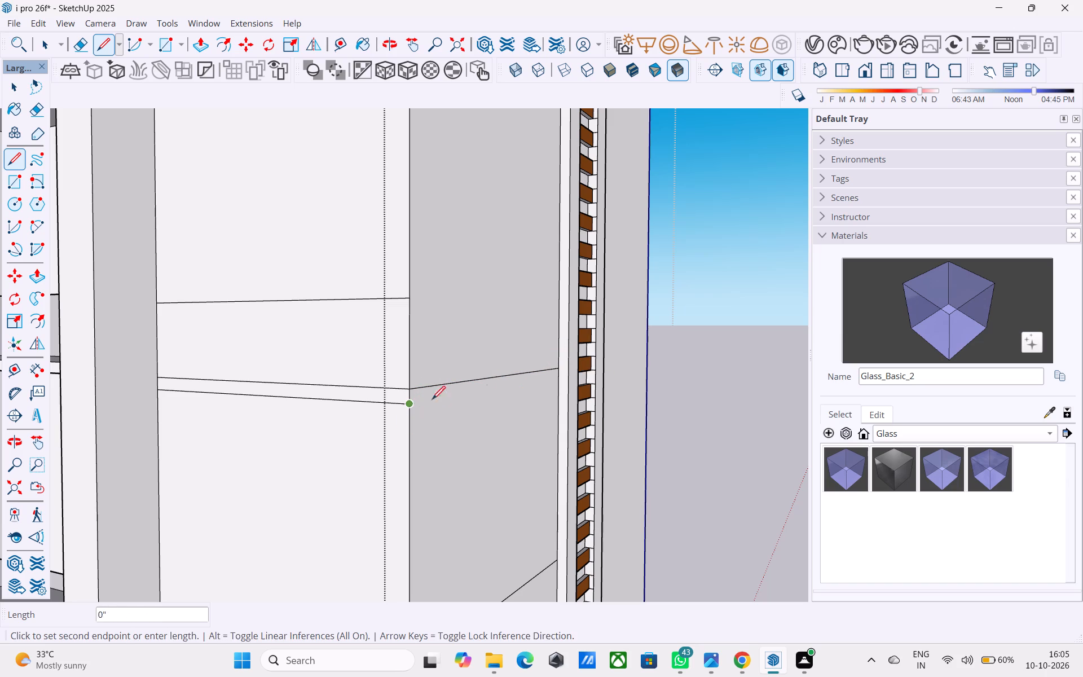
click(557, 382)
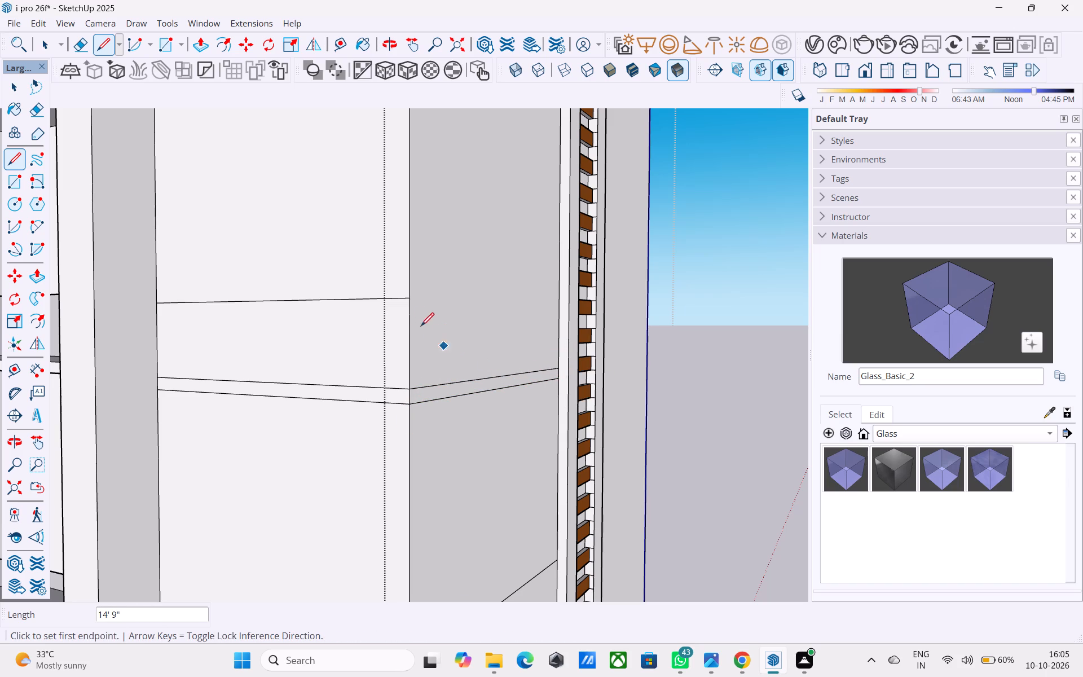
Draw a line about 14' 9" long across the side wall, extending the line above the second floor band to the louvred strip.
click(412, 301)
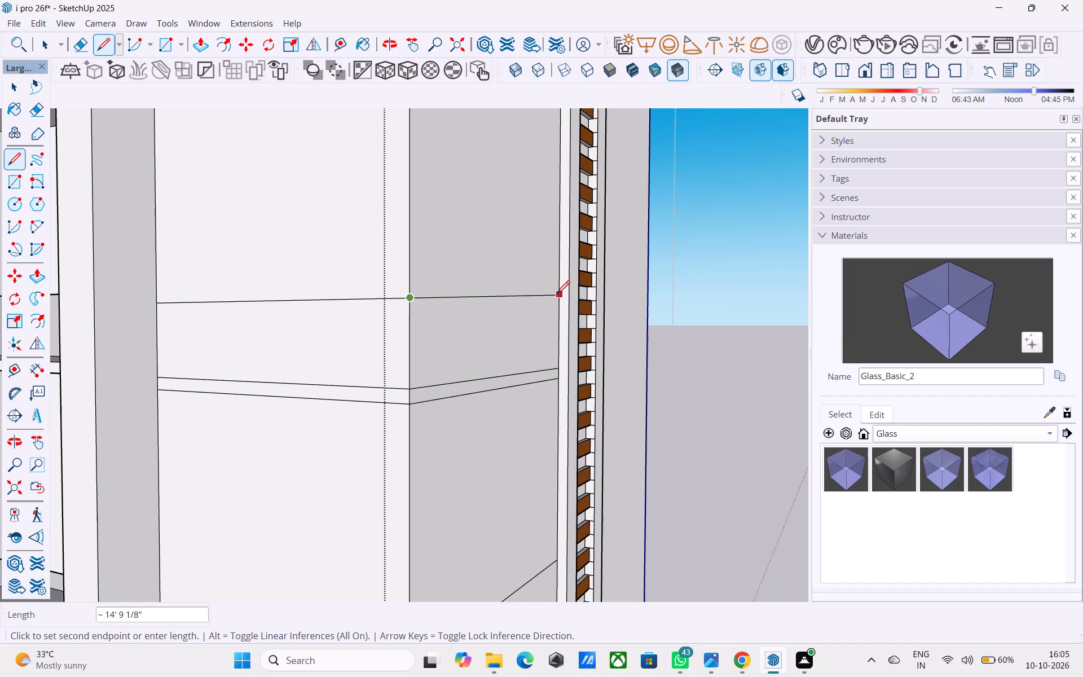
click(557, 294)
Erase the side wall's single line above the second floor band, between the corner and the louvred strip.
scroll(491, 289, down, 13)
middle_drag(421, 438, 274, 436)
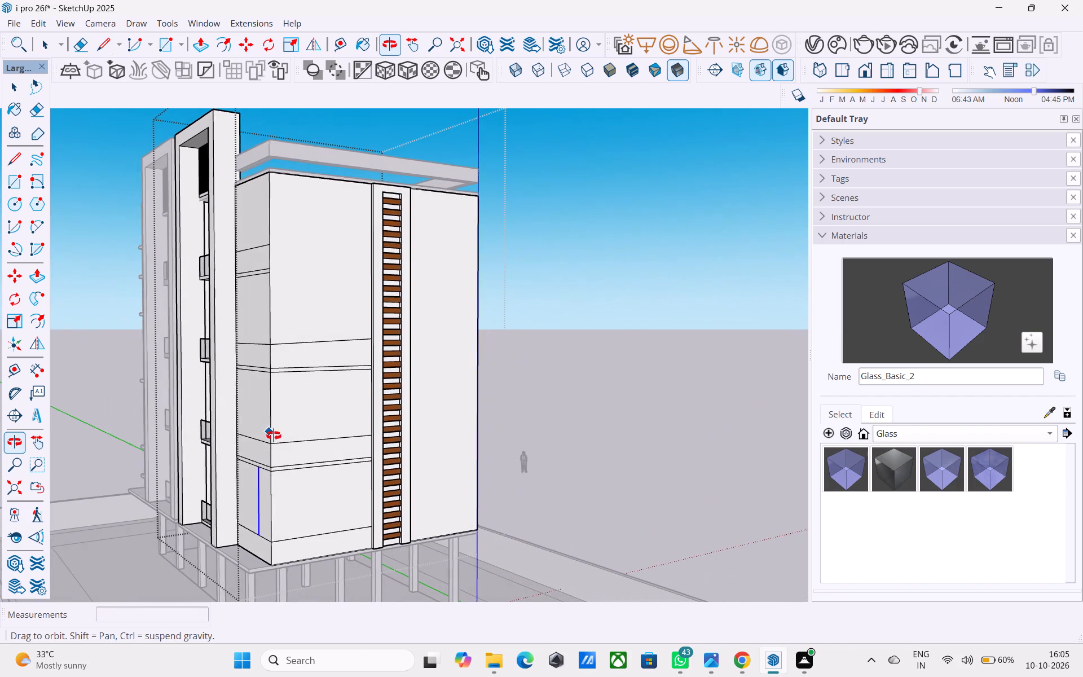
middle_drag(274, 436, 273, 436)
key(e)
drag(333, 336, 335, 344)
Save the model before and after closing the tower block's open group.
middle_drag(314, 361, 324, 357)
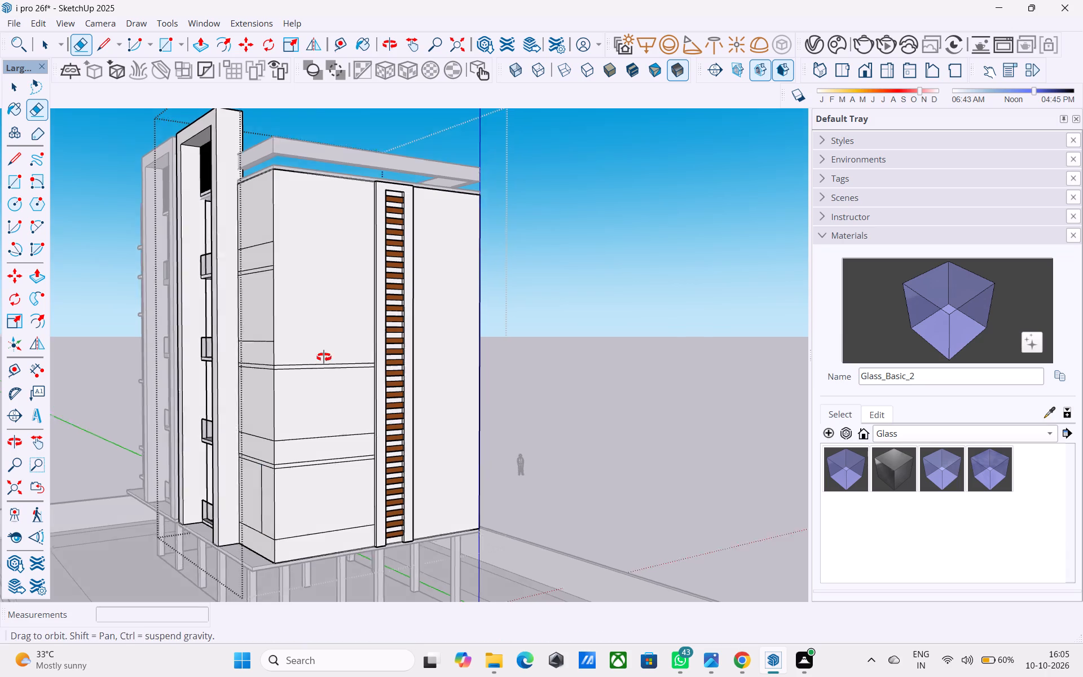
middle_drag(324, 357, 408, 340)
scroll(331, 356, up, 1)
scroll(402, 345, down, 4)
middle_drag(388, 359, 593, 371)
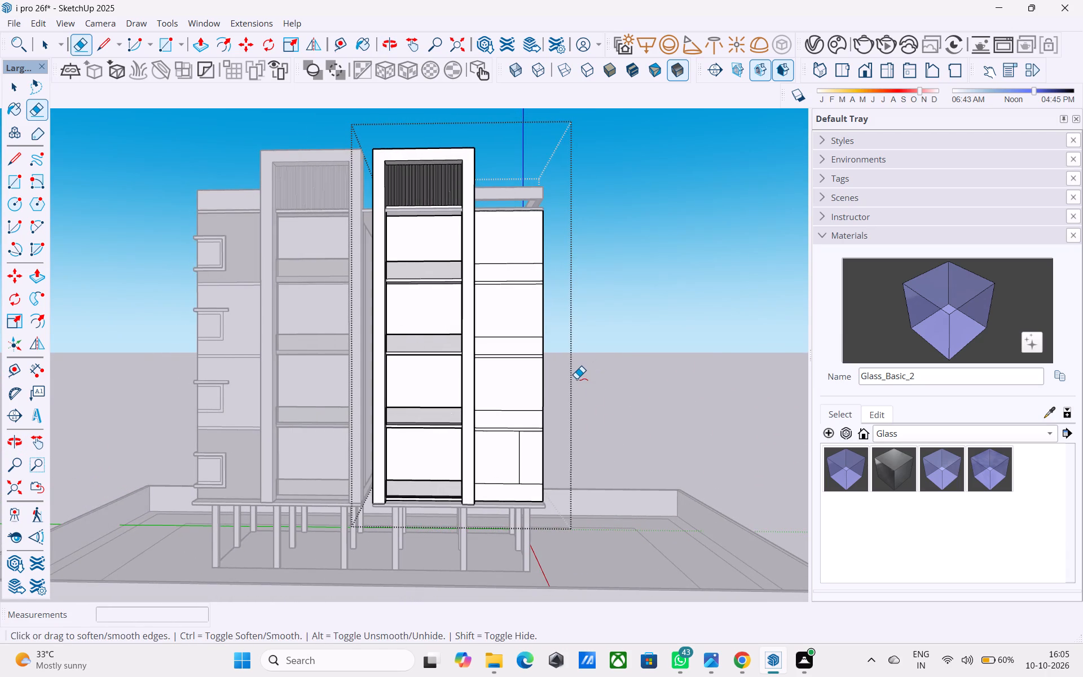
key(ctrl+s)
key(space)
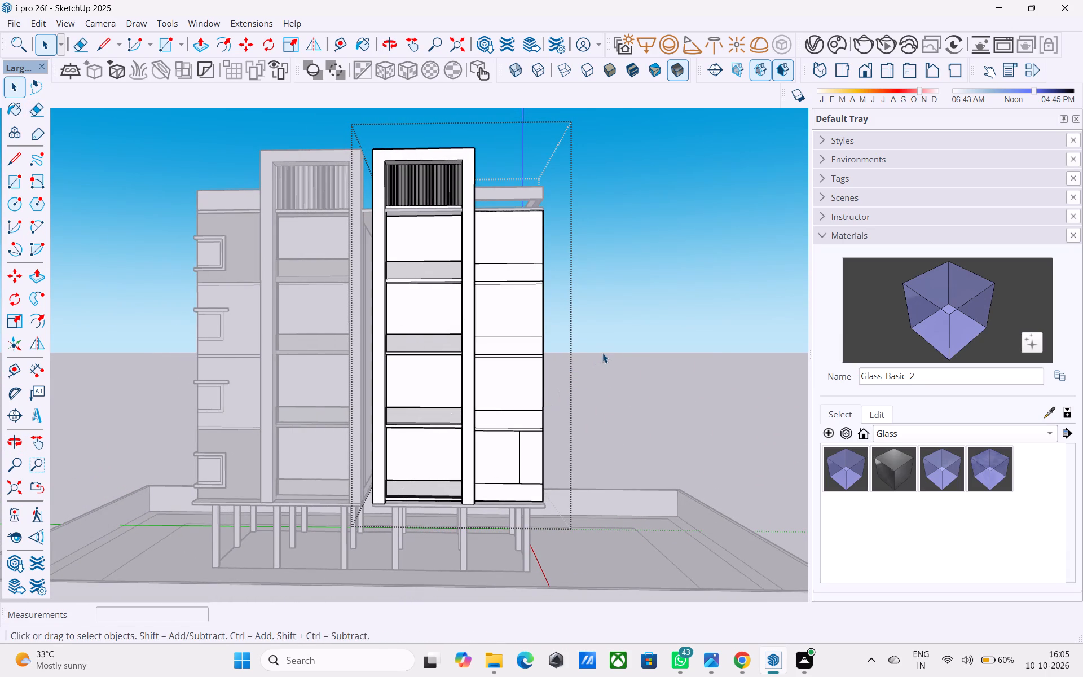
click(602, 353)
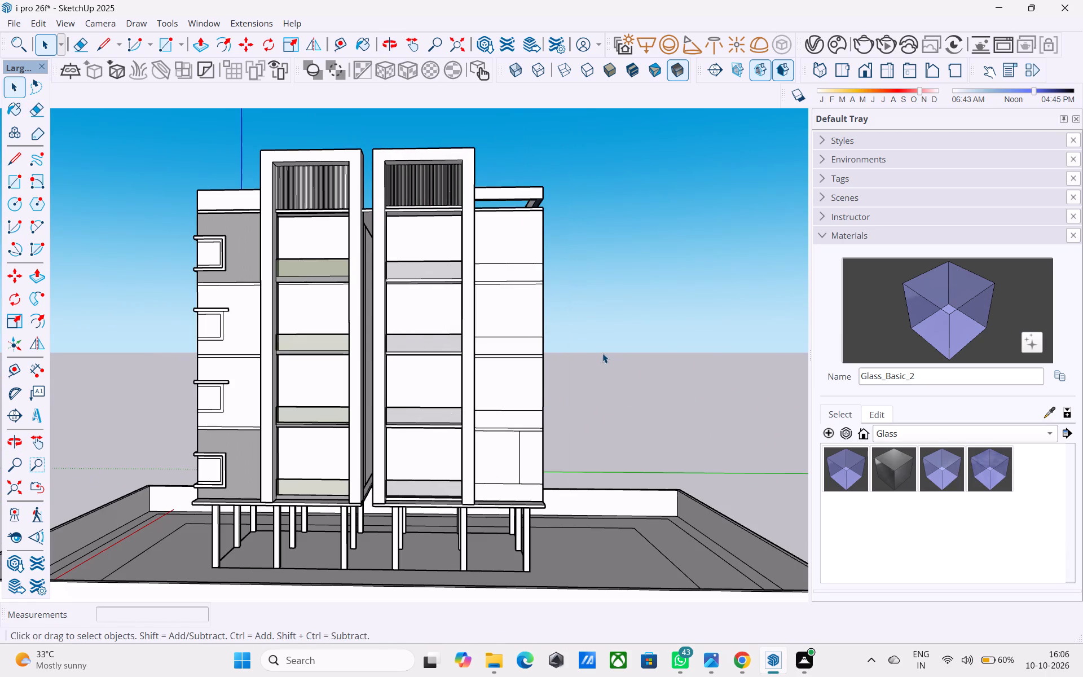
key(ctrl+s)
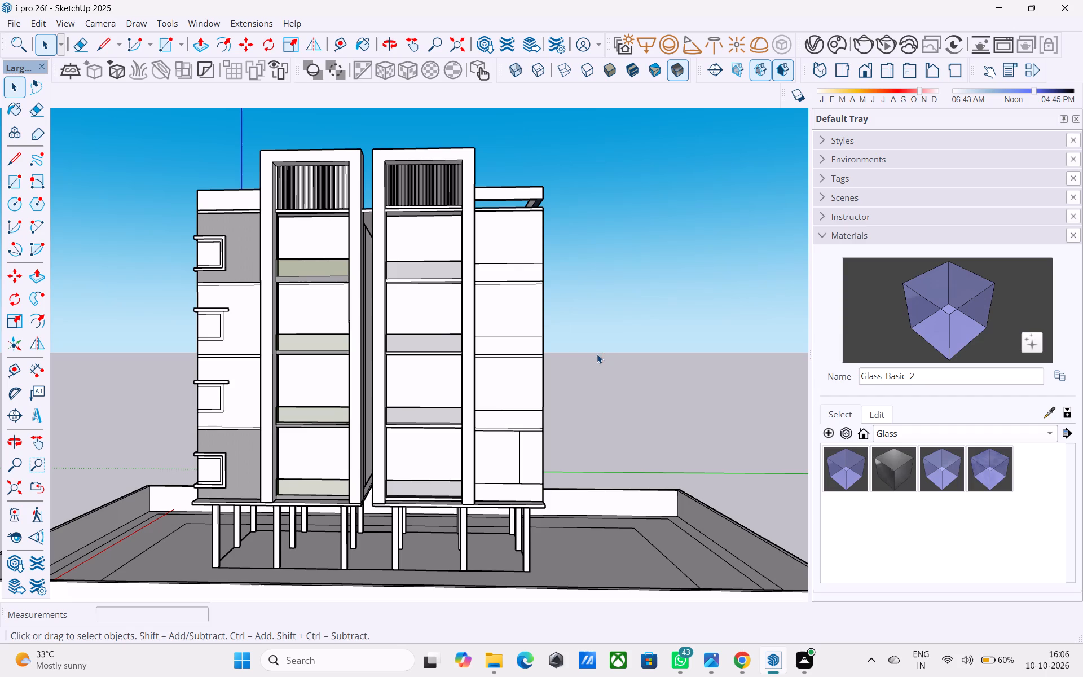
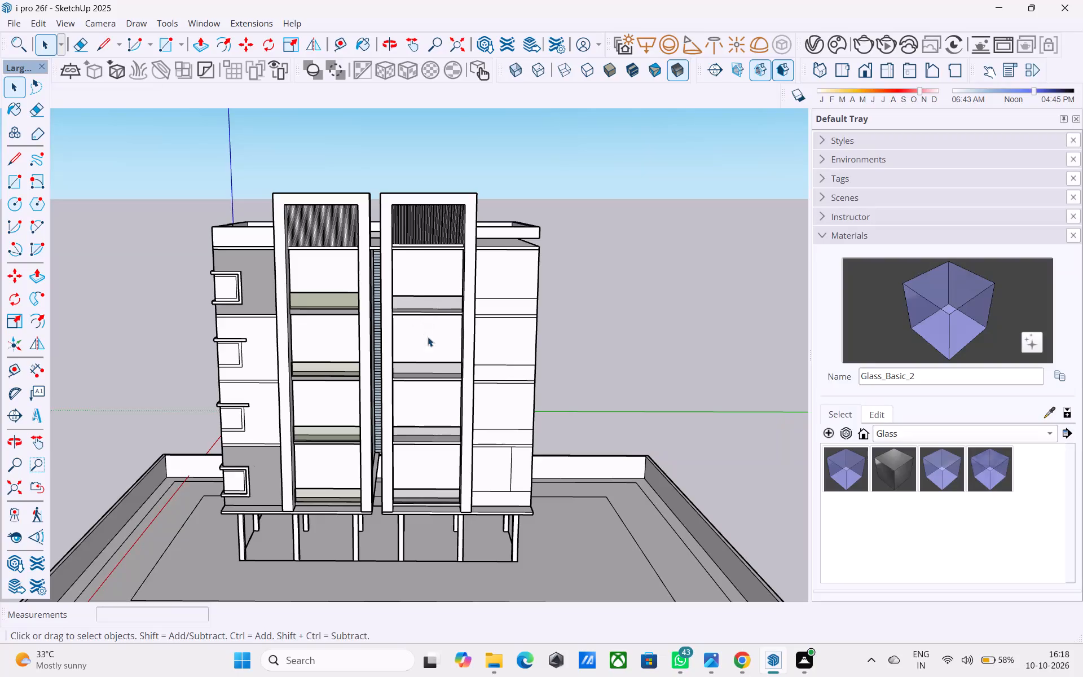
Open the group of the tower with grey balcony glass and recolour its Glass_Basic_2 material to yellow-green at full brightness.
middle_drag(430, 355, 430, 342)
scroll(379, 392, up, 7)
scroll(371, 399, down, 3)
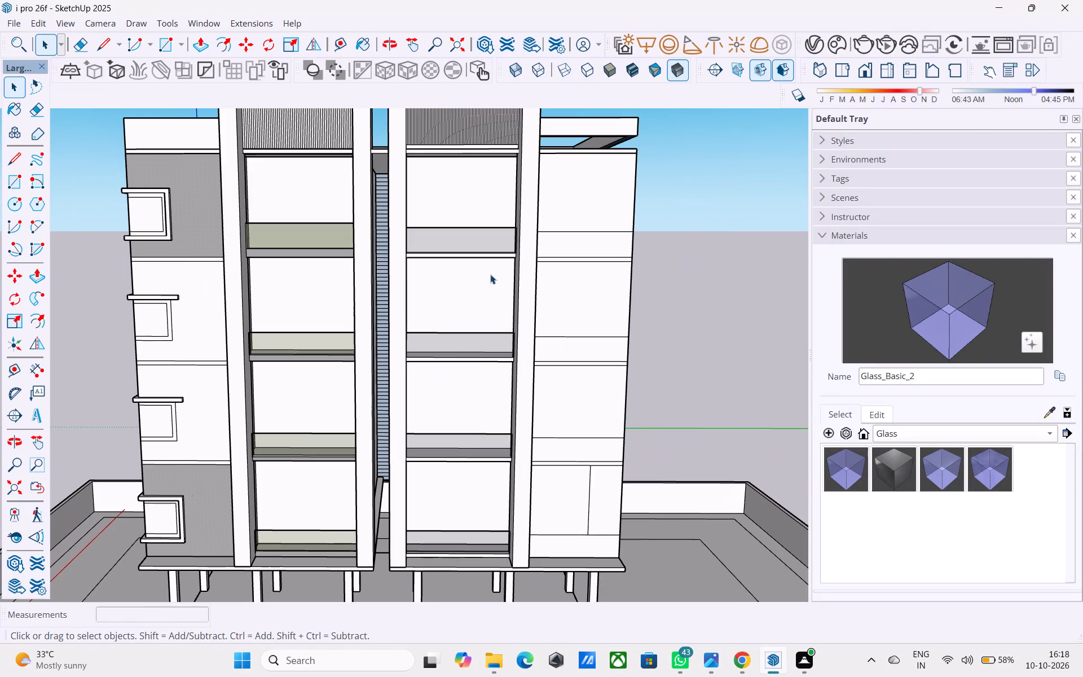
middle_drag(481, 265, 479, 271)
scroll(477, 252, up, 3)
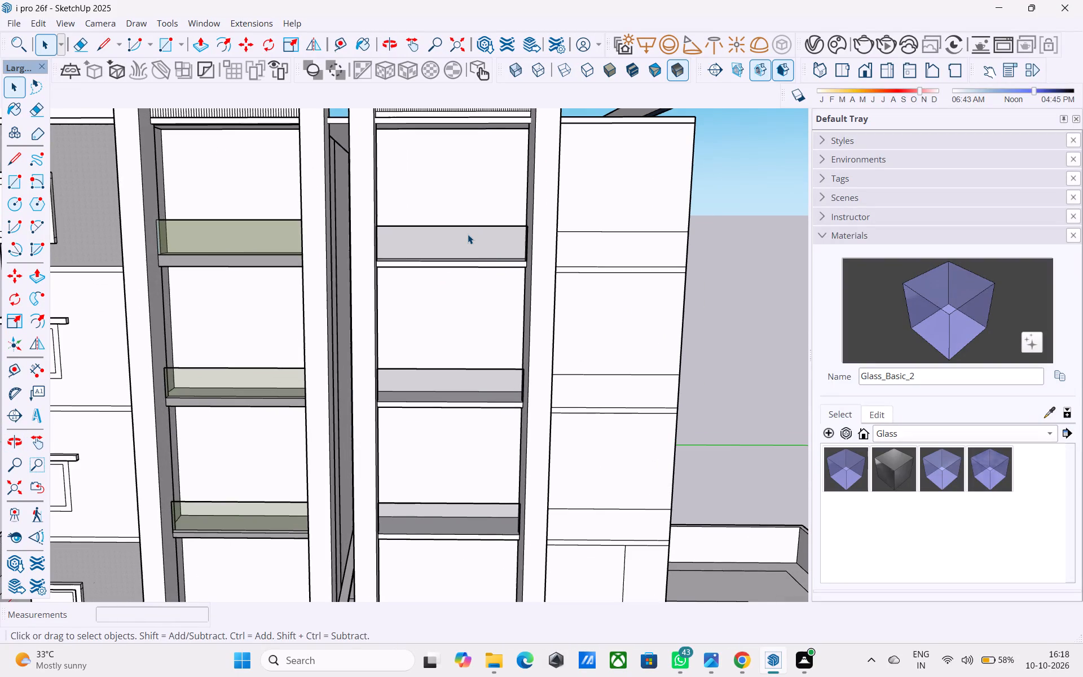
click(468, 234)
double_click(471, 249)
click(470, 247)
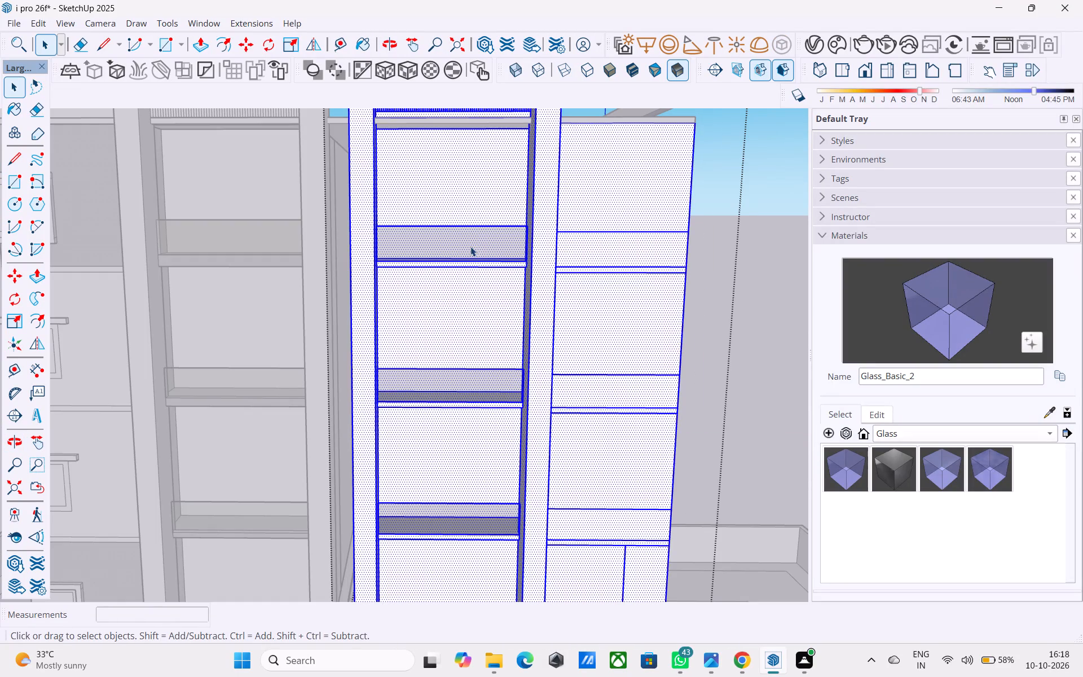
click(525, 242)
click(505, 246)
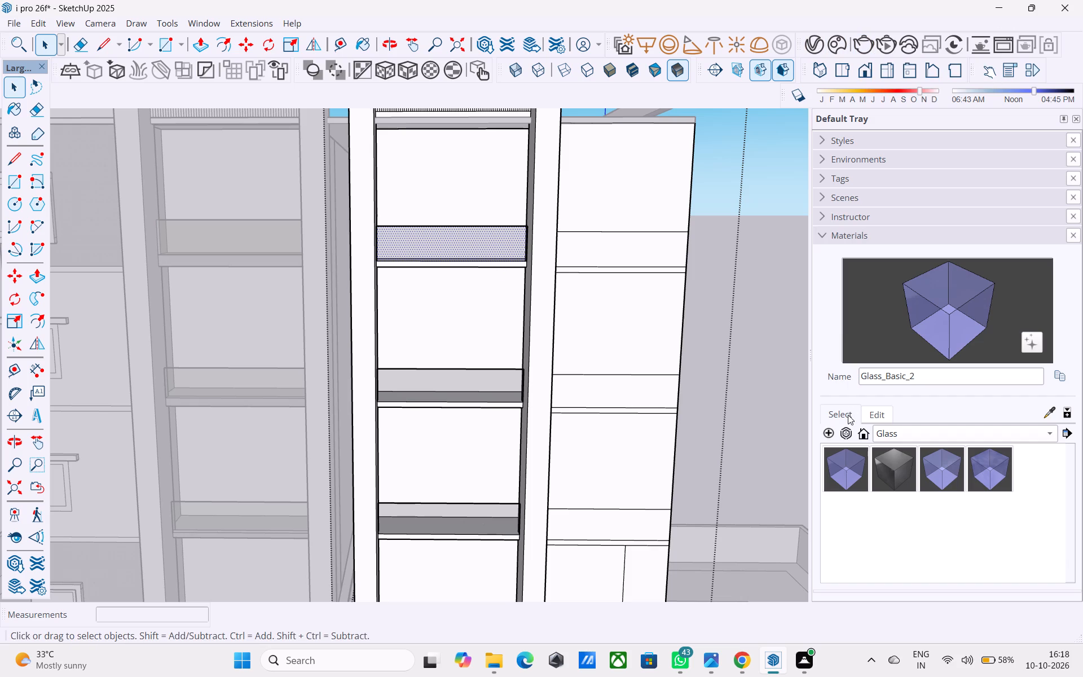
click(870, 405)
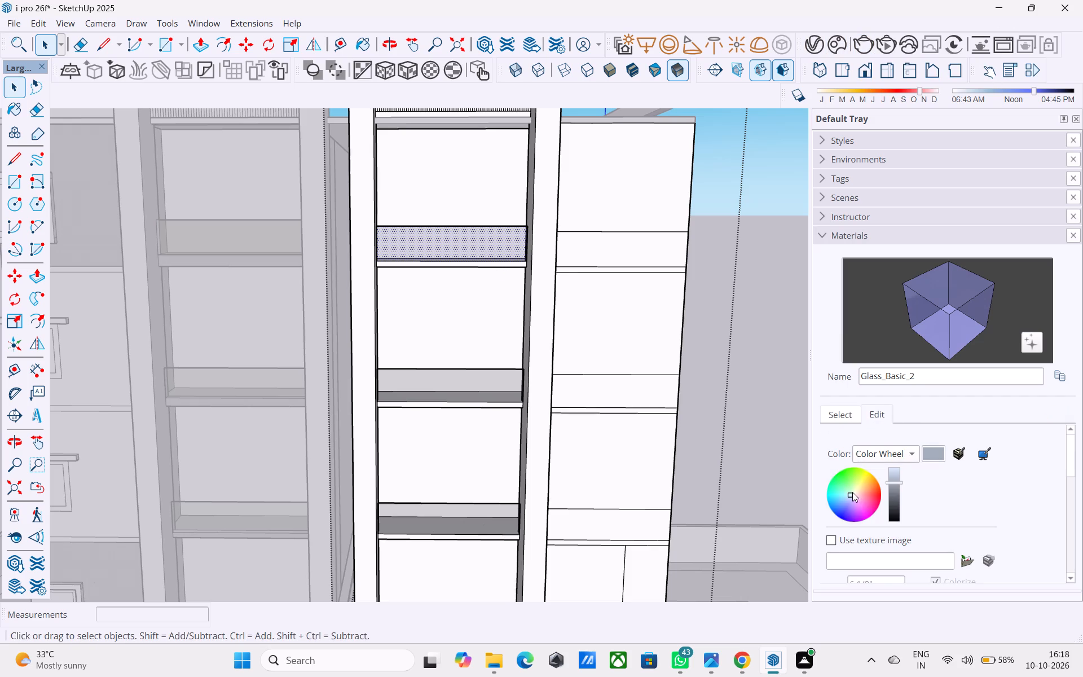
click(857, 485)
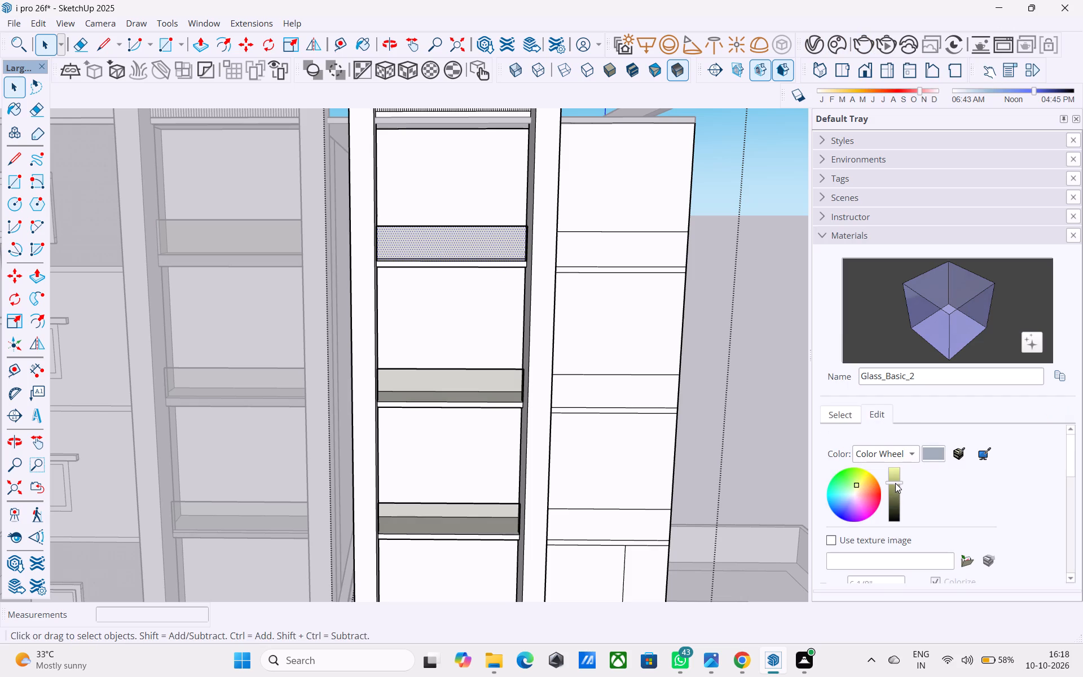
drag(895, 482, 899, 454)
click(857, 473)
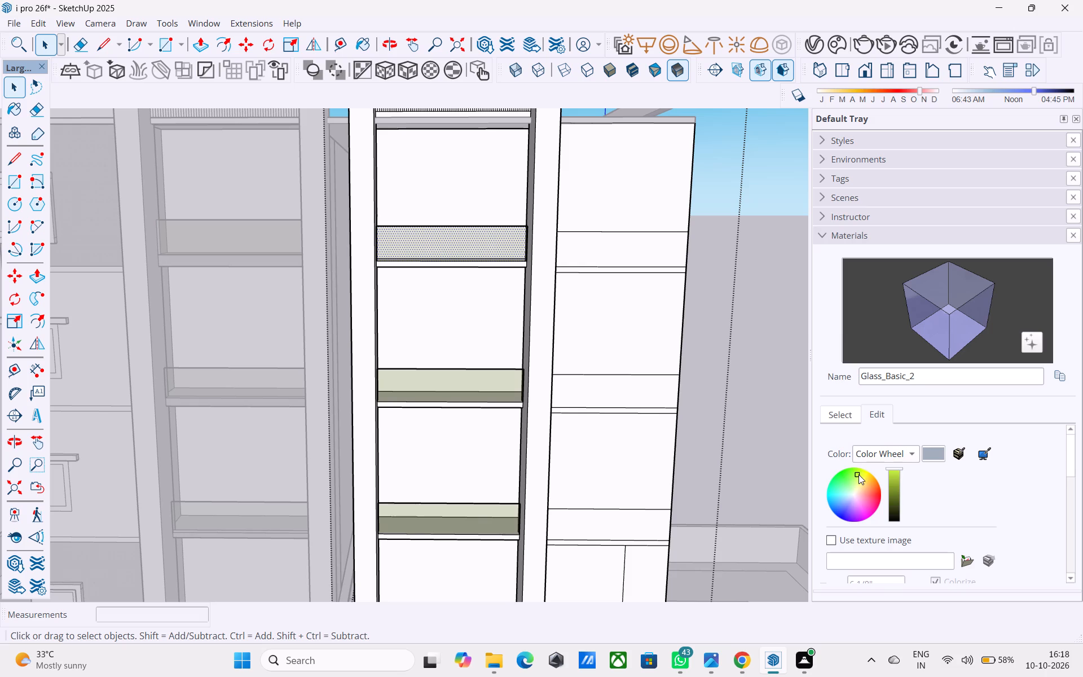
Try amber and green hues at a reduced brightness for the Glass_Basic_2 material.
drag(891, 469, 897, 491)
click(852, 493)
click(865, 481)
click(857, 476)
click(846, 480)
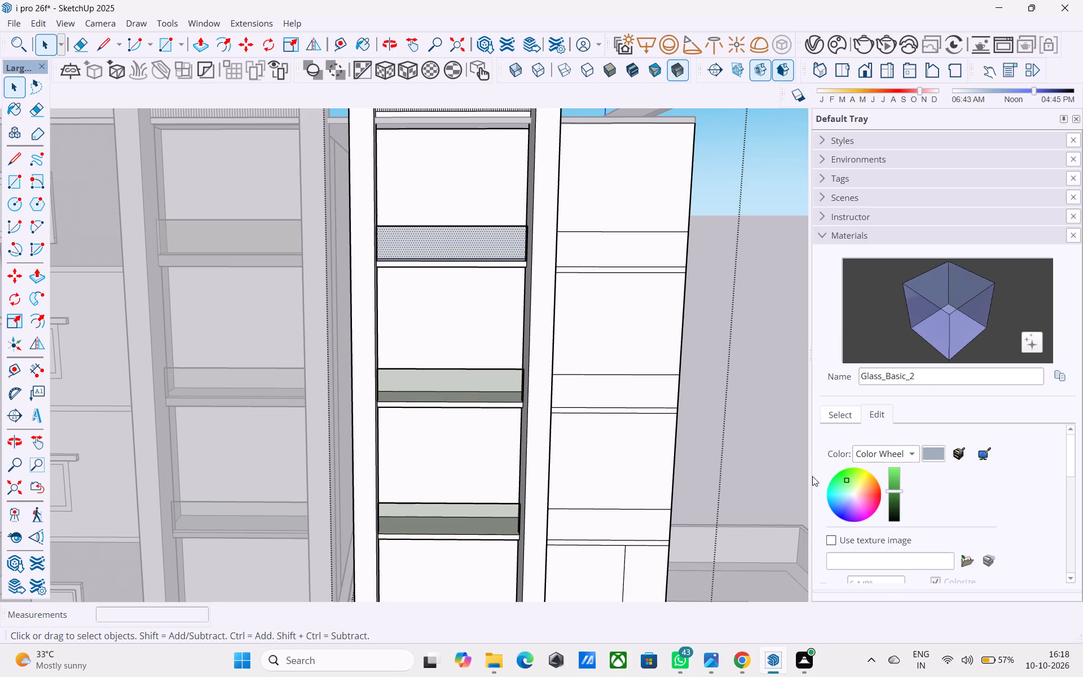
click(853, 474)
Set the Glass_Basic_2 colour to a vivid green at nearly full brightness and leave the tower group.
drag(891, 489, 895, 466)
scroll(848, 487, up, 3)
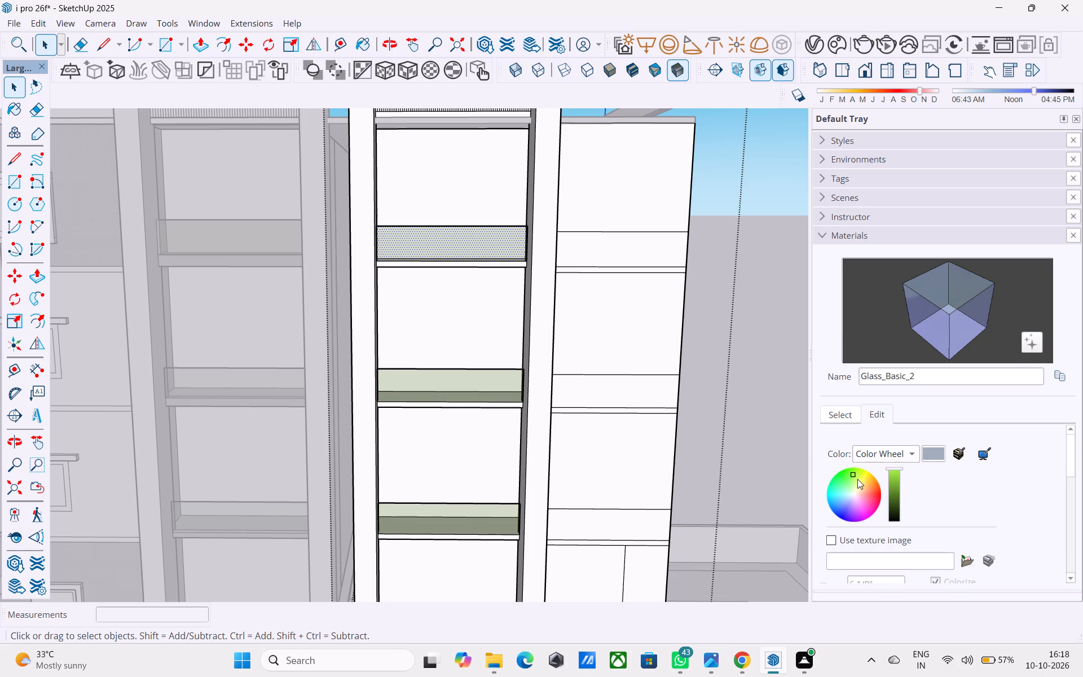
click(856, 479)
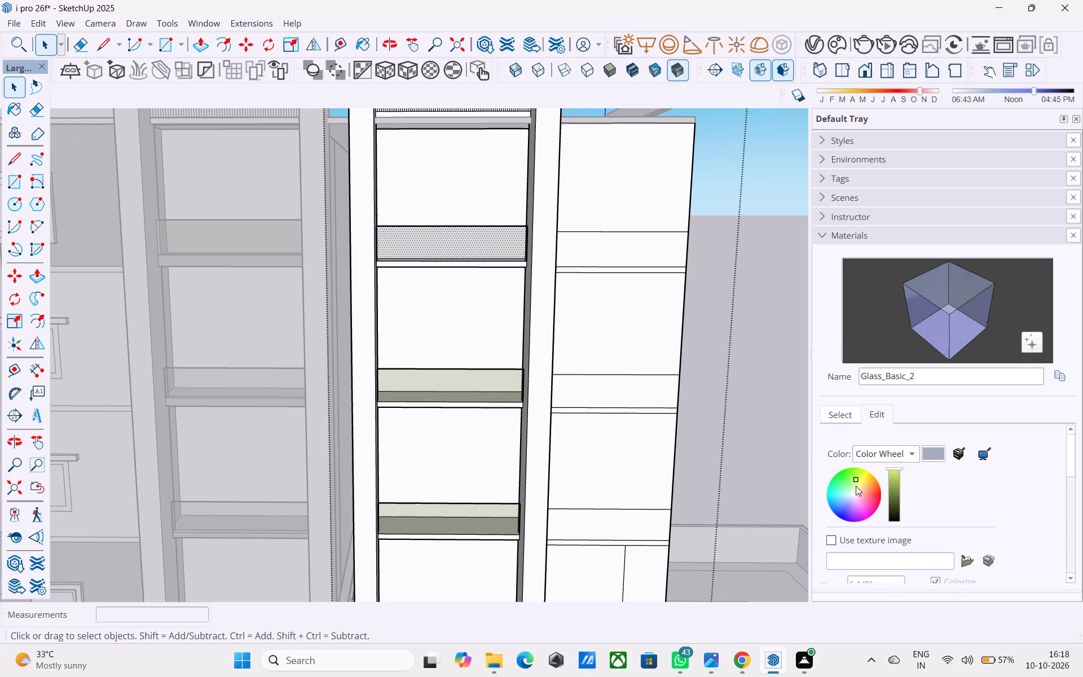
click(856, 486)
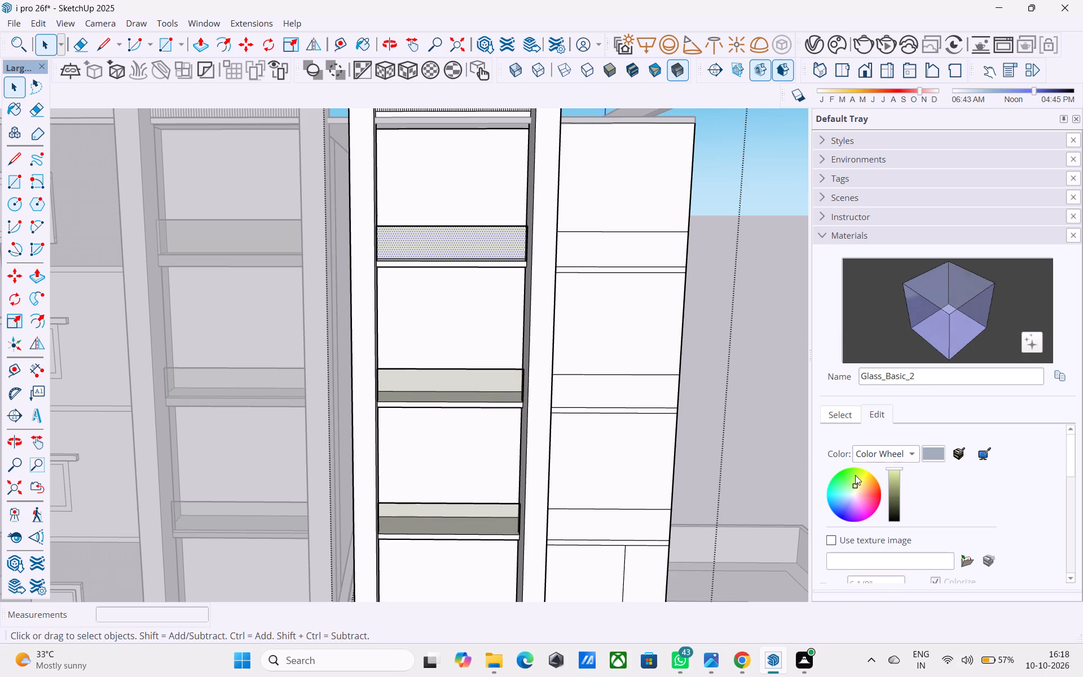
click(855, 475)
drag(891, 469, 894, 445)
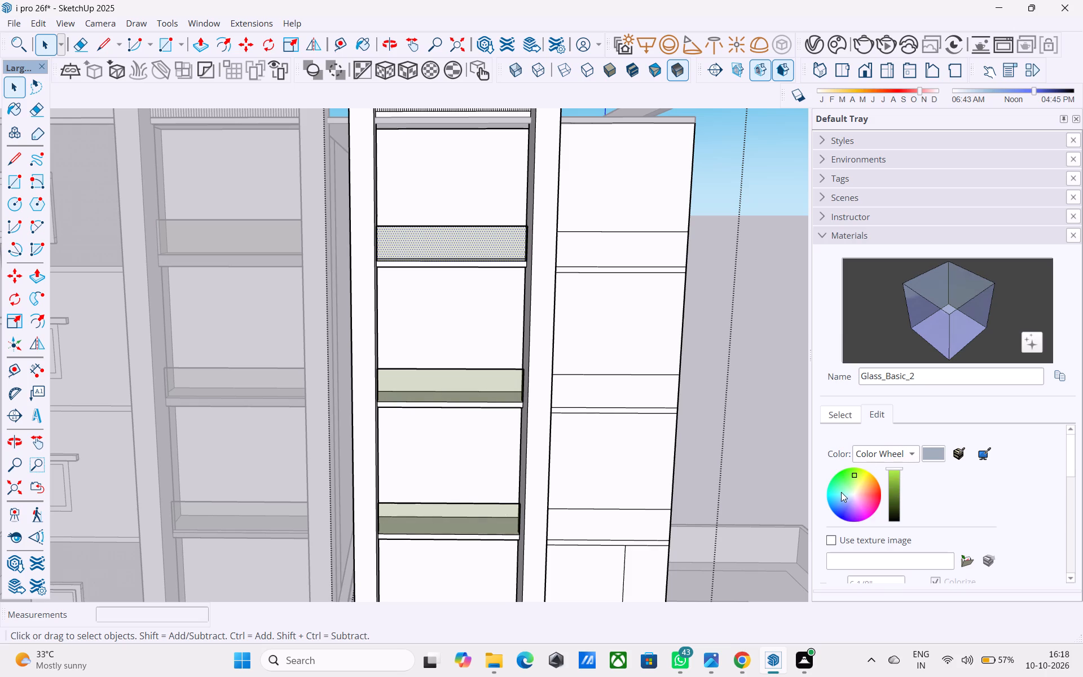
click(847, 471)
click(897, 469)
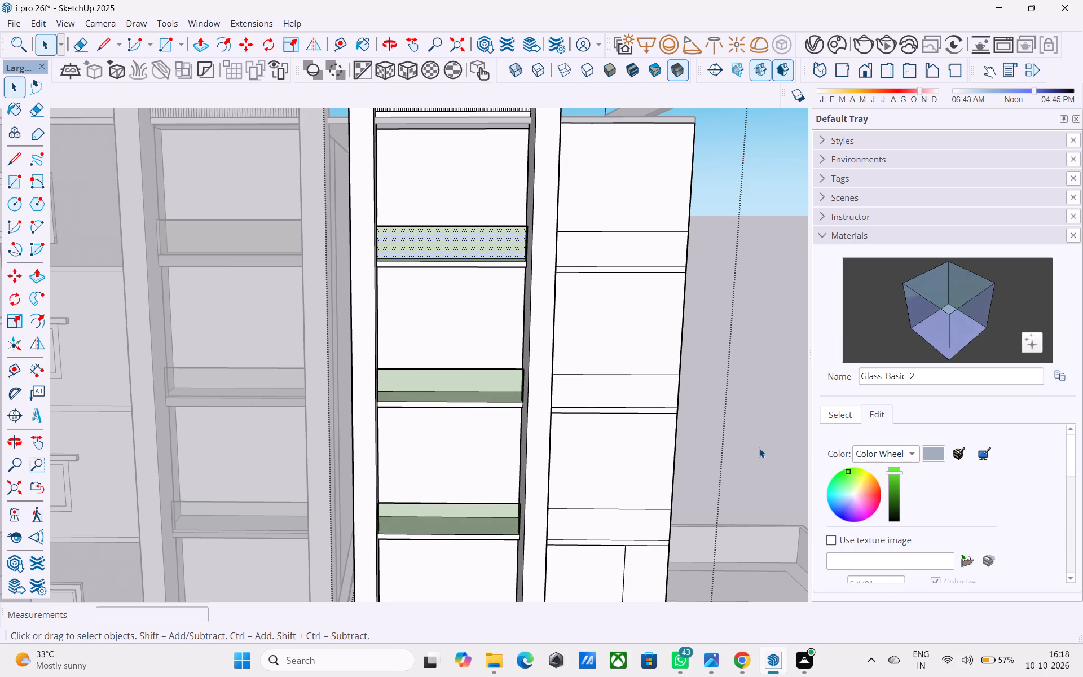
scroll(461, 438, down, 3)
click(693, 373)
Examine the recoloured balcony glass from the building's front, both sides and above.
middle_drag(437, 414, 523, 411)
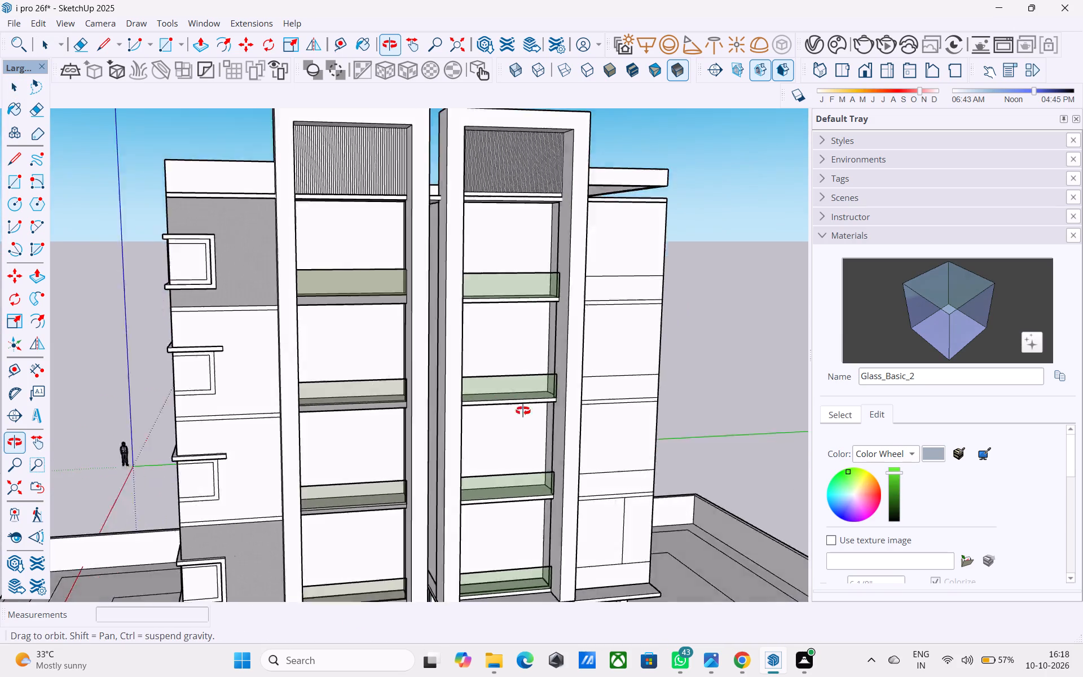
middle_drag(523, 411, 486, 429)
scroll(469, 435, down, 2)
middle_drag(466, 438, 243, 412)
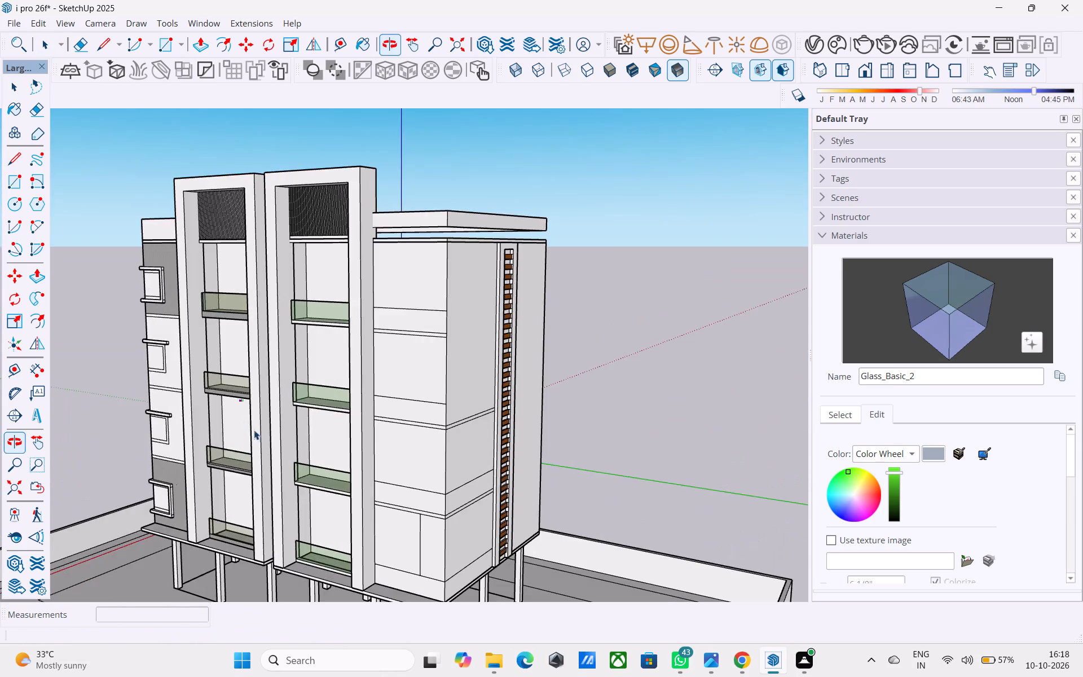
middle_drag(237, 450, 341, 418)
scroll(307, 549, up, 3)
scroll(302, 547, down, 3)
middle_drag(302, 547, 398, 557)
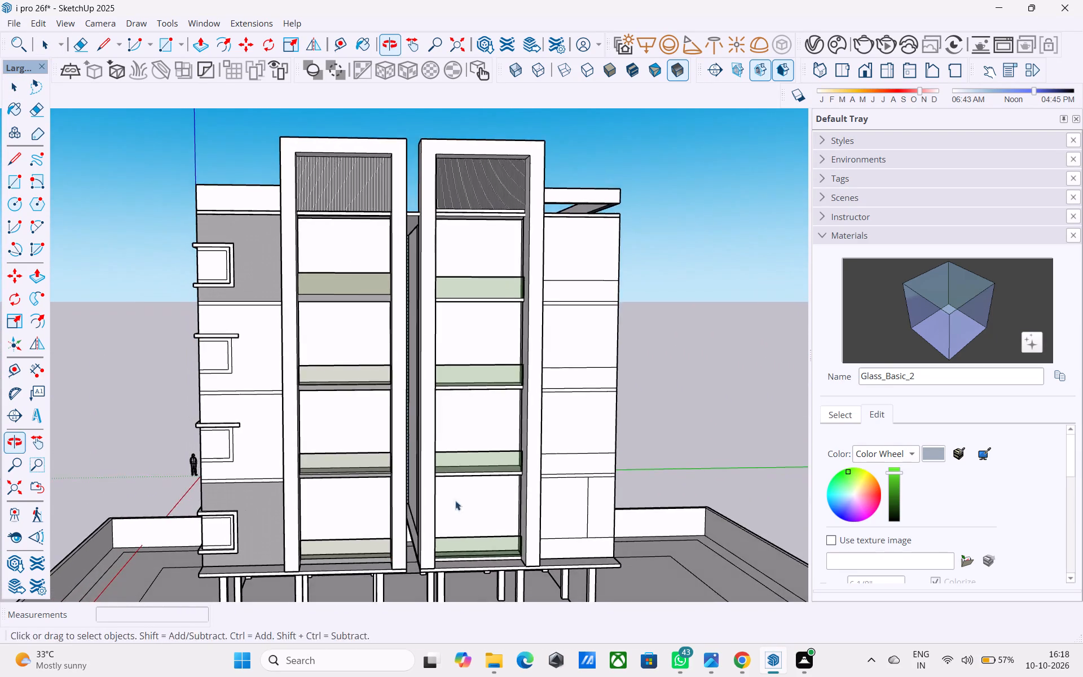
middle_drag(528, 427, 438, 603)
middle_drag(441, 436, 503, 416)
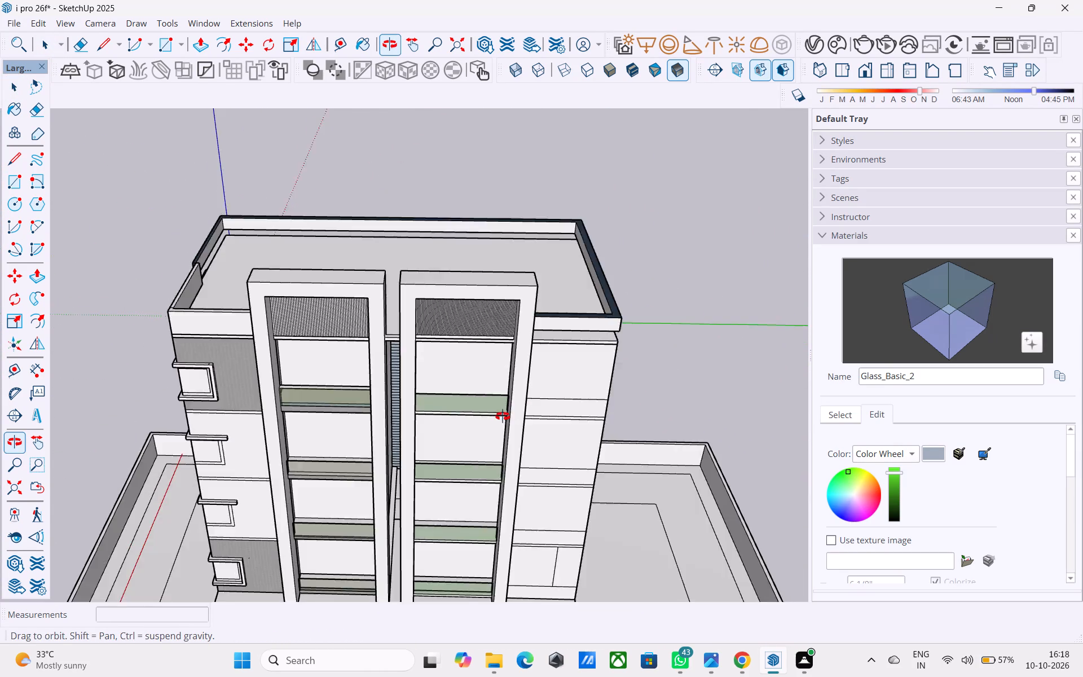
middle_drag(503, 416, 534, 385)
scroll(289, 454, up, 3)
scroll(361, 498, down, 3)
middle_drag(296, 519, 400, 422)
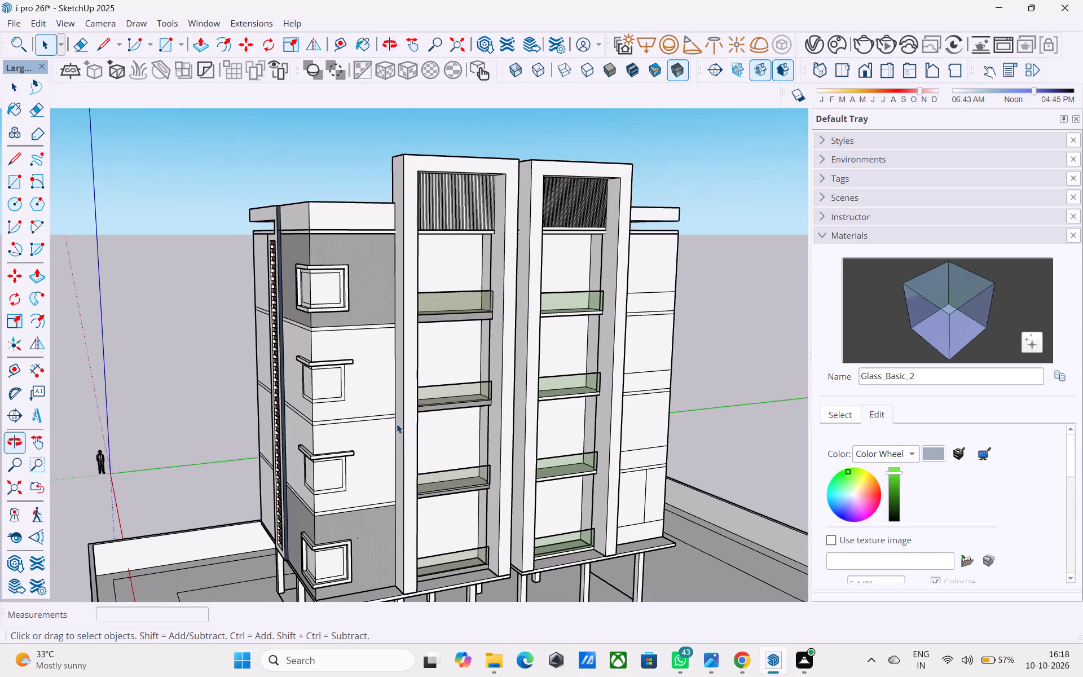
Save the model.
key(ctrl+s)
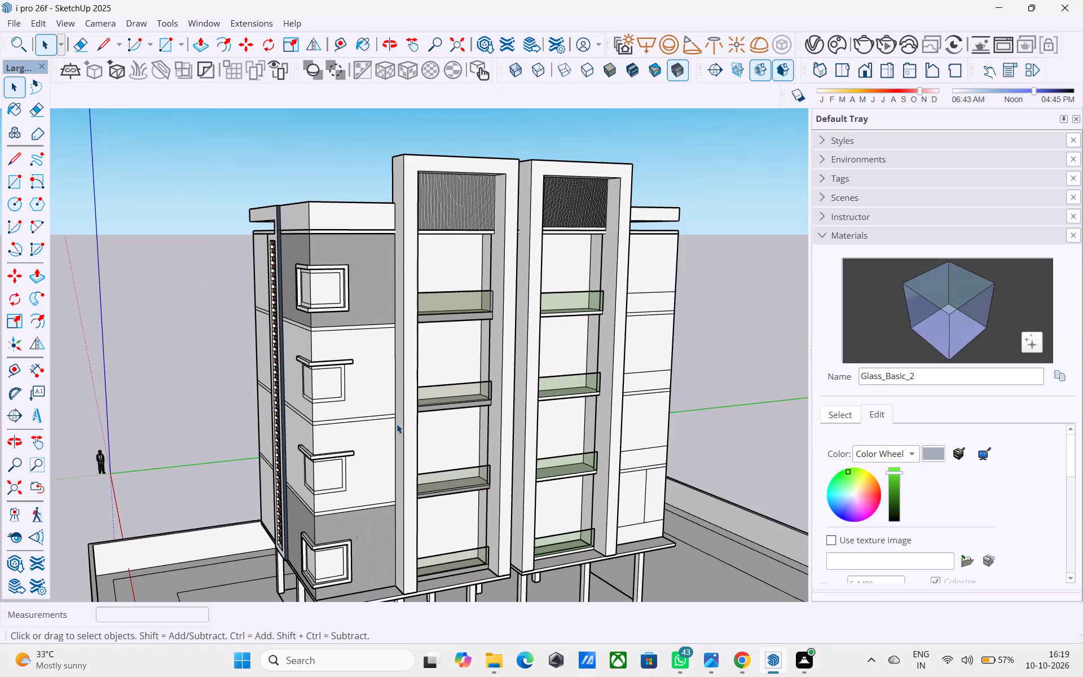
Inside the green-glass tower group, draw a vertical line about 37' 6" from the lowest storey's wall divider up to the front wall's top edge.
middle_drag(393, 433, 253, 316)
middle_drag(499, 375, 400, 471)
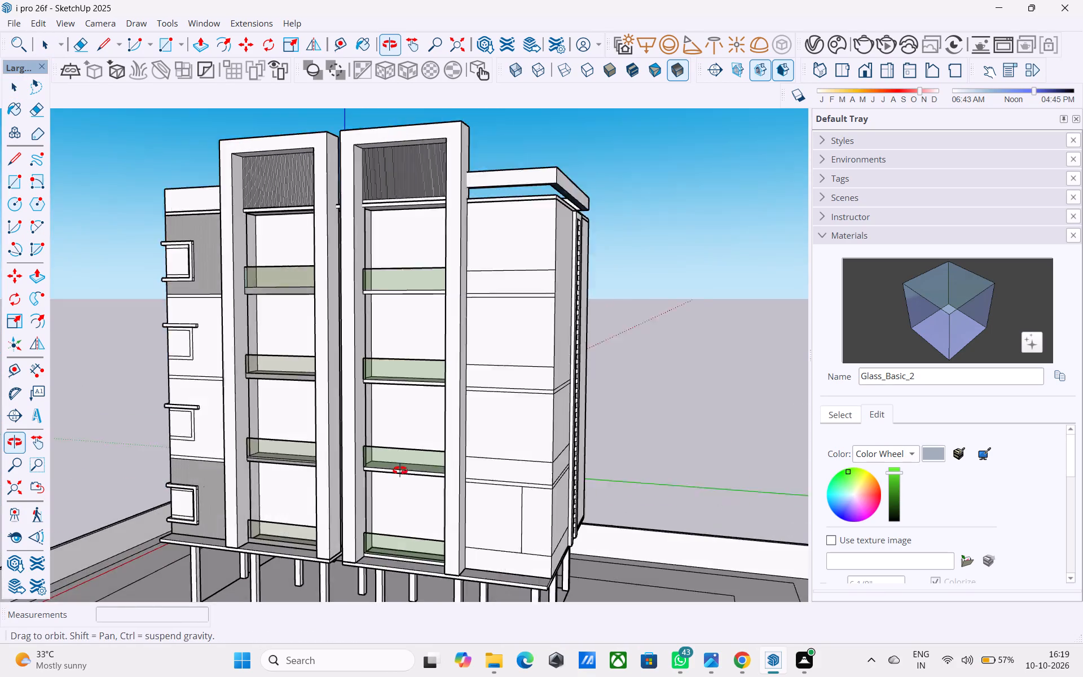
middle_drag(400, 471, 383, 488)
scroll(469, 537, up, 3)
scroll(381, 465, down, 5)
middle_drag(412, 474, 487, 424)
scroll(571, 500, up, 8)
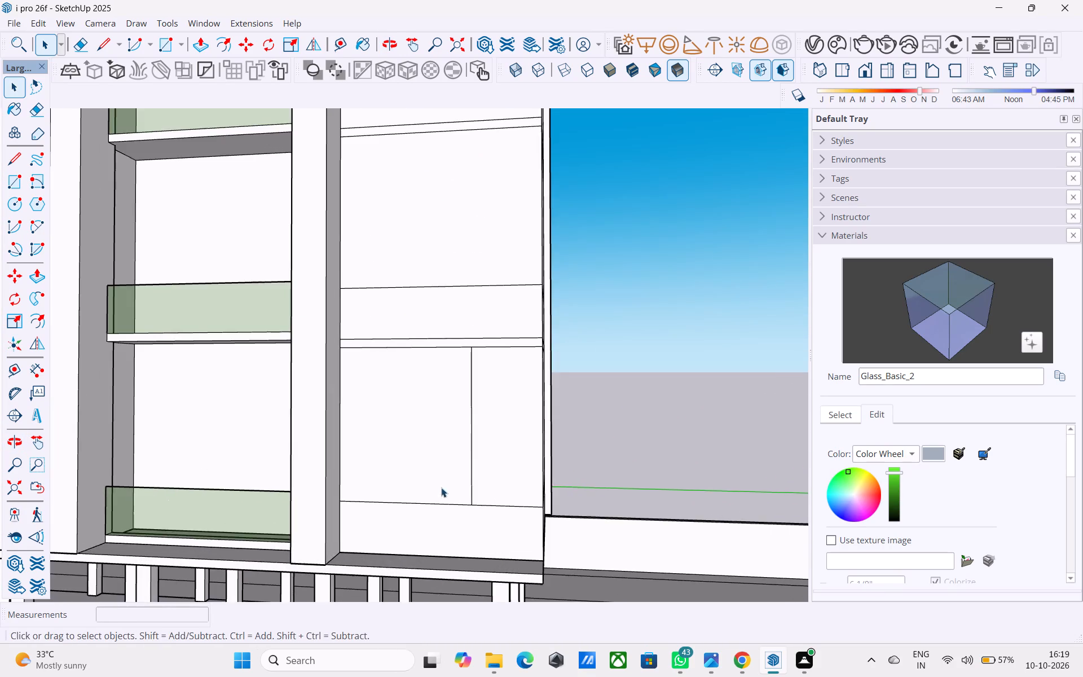
middle_drag(443, 483, 491, 469)
middle_drag(698, 429, 562, 461)
scroll(362, 497, up, 1)
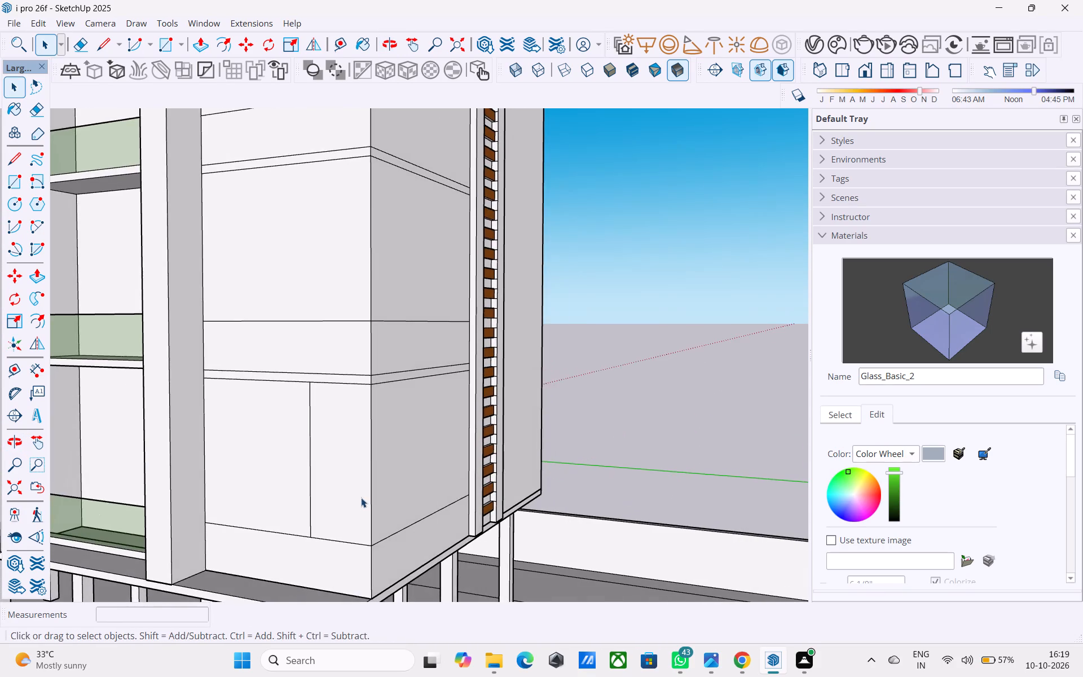
scroll(361, 498, up, 2)
scroll(394, 430, down, 5)
middle_drag(380, 452, 374, 526)
double_click(359, 394)
shift+middle_drag(358, 394, 342, 449)
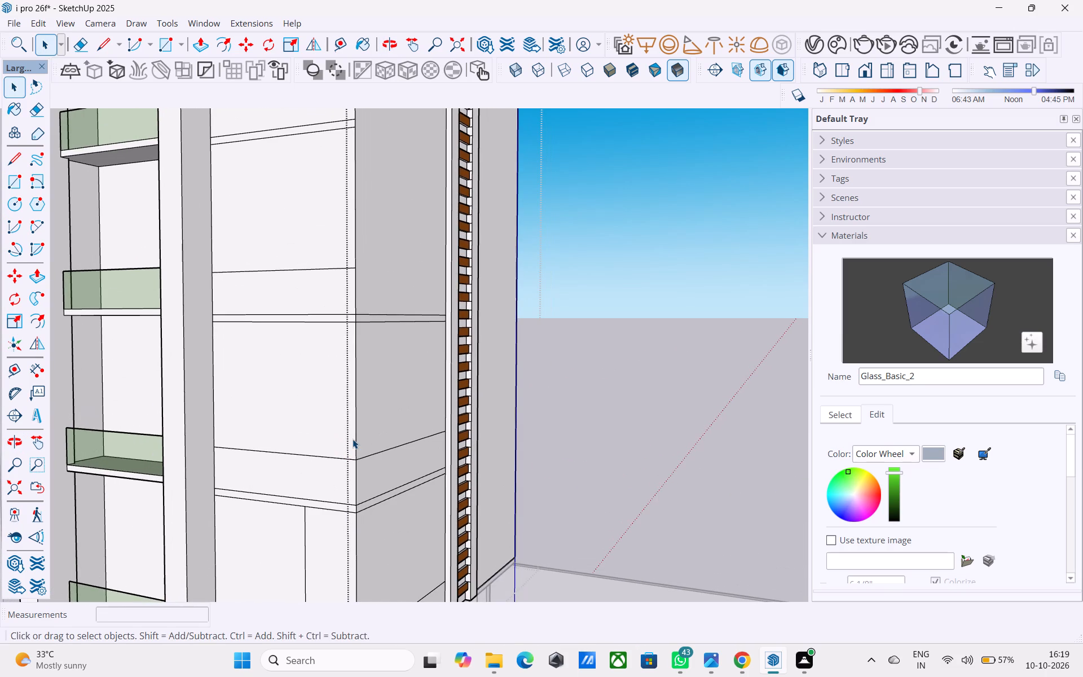
click(356, 446)
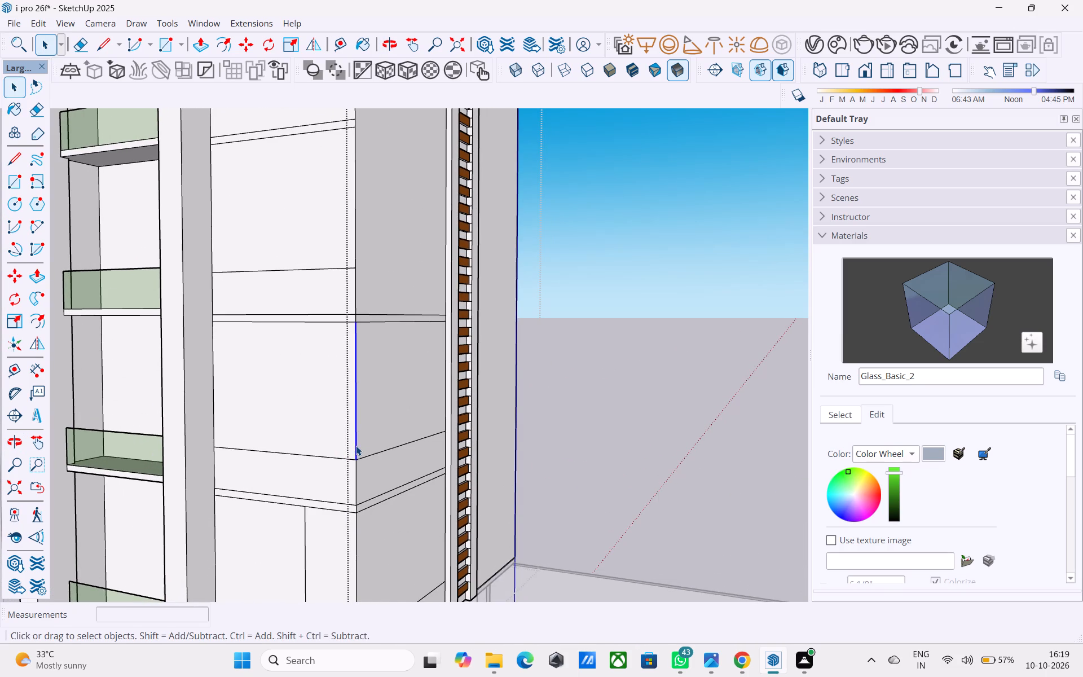
scroll(336, 467, down, 5)
key(l)
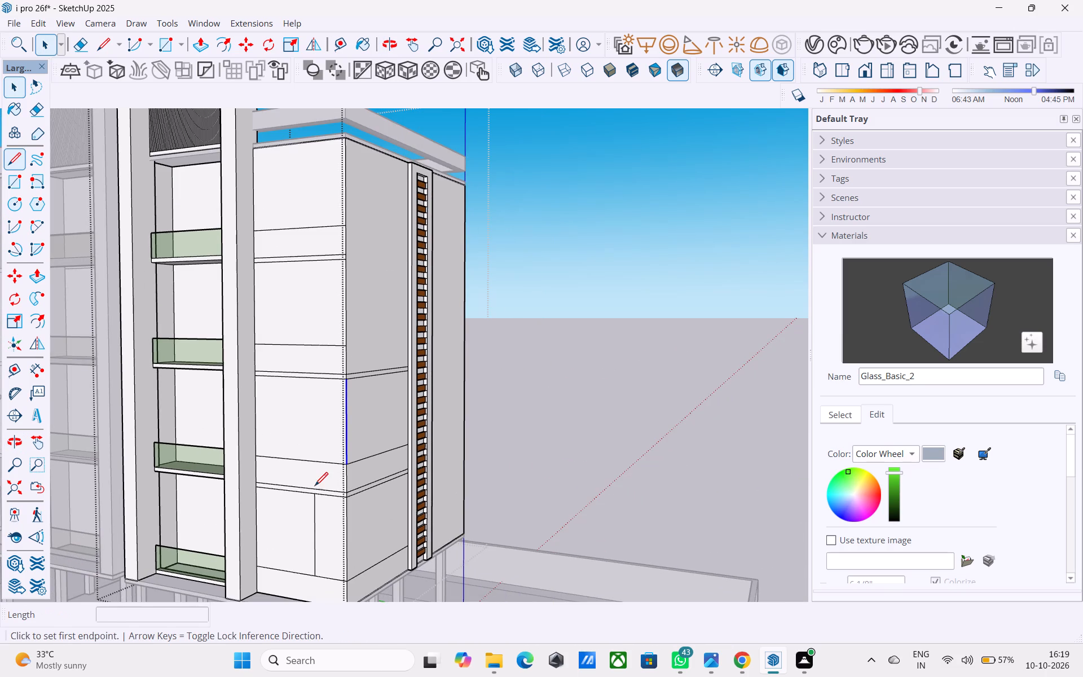
scroll(315, 495, up, 4)
click(315, 495)
scroll(315, 495, down, 3)
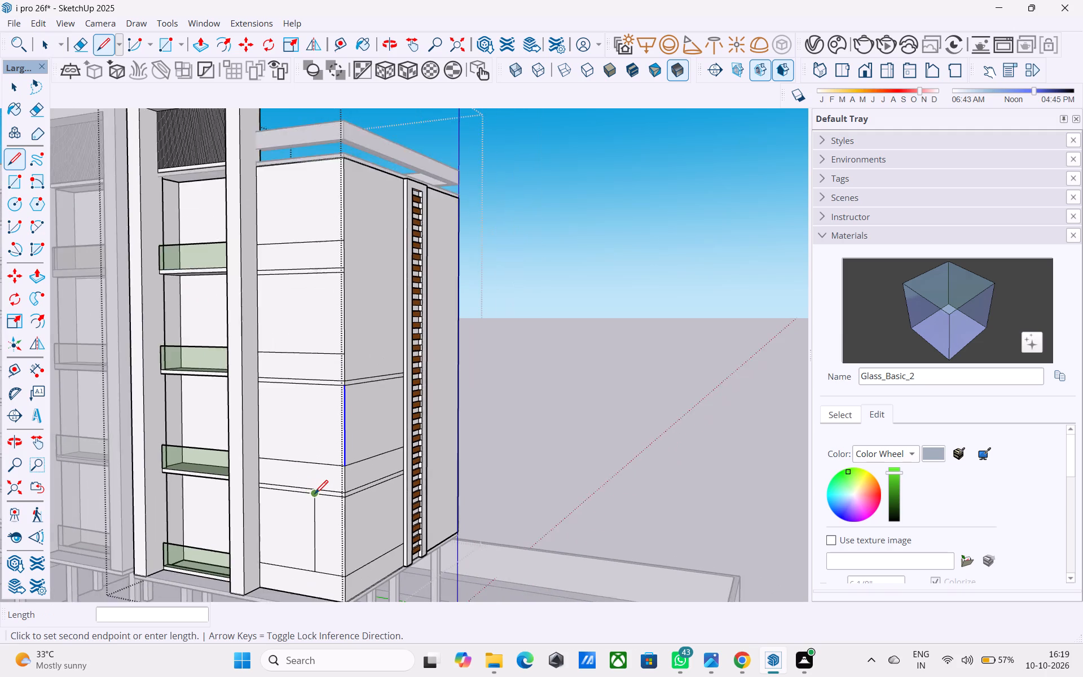
scroll(315, 495, down, 3)
middle_drag(315, 495, 339, 535)
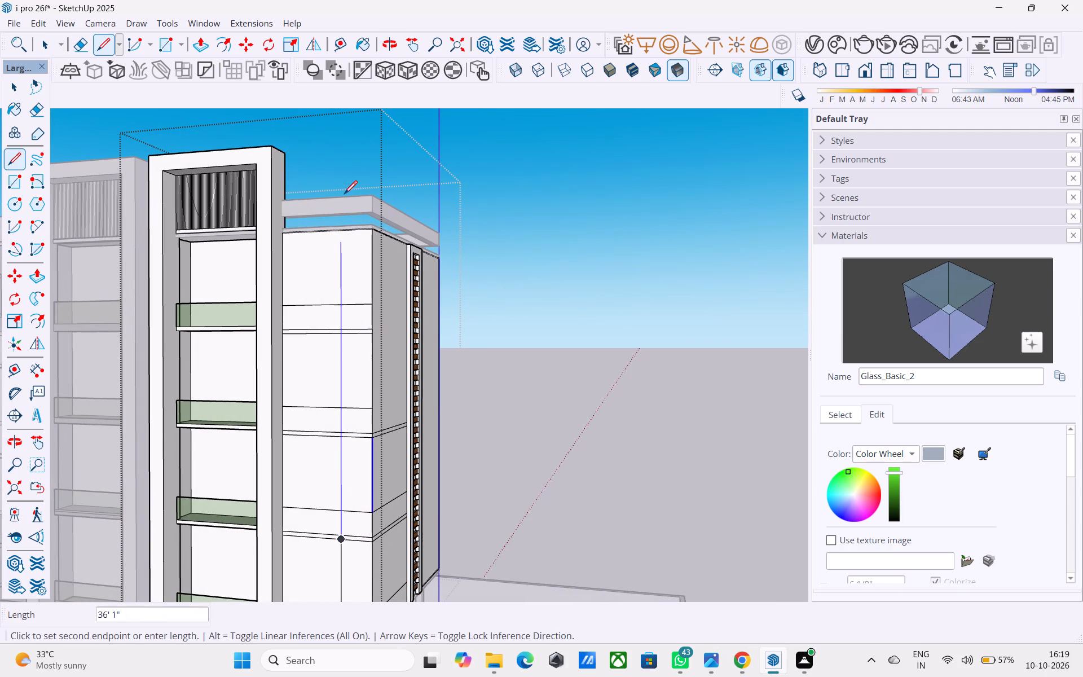
scroll(328, 241, up, 3)
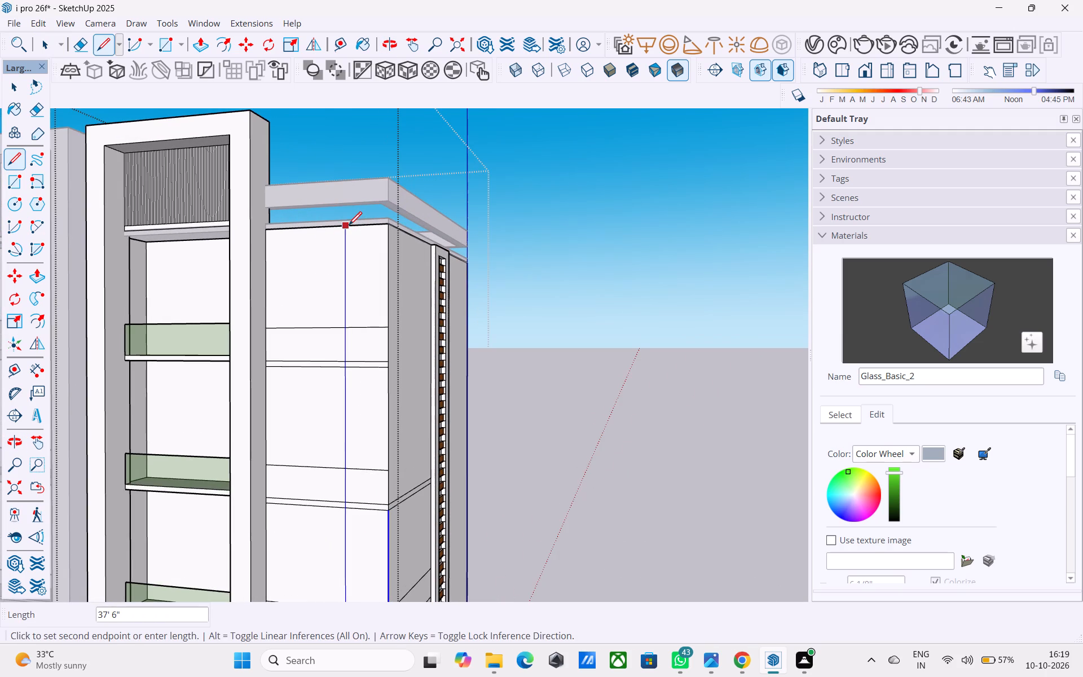
click(349, 225)
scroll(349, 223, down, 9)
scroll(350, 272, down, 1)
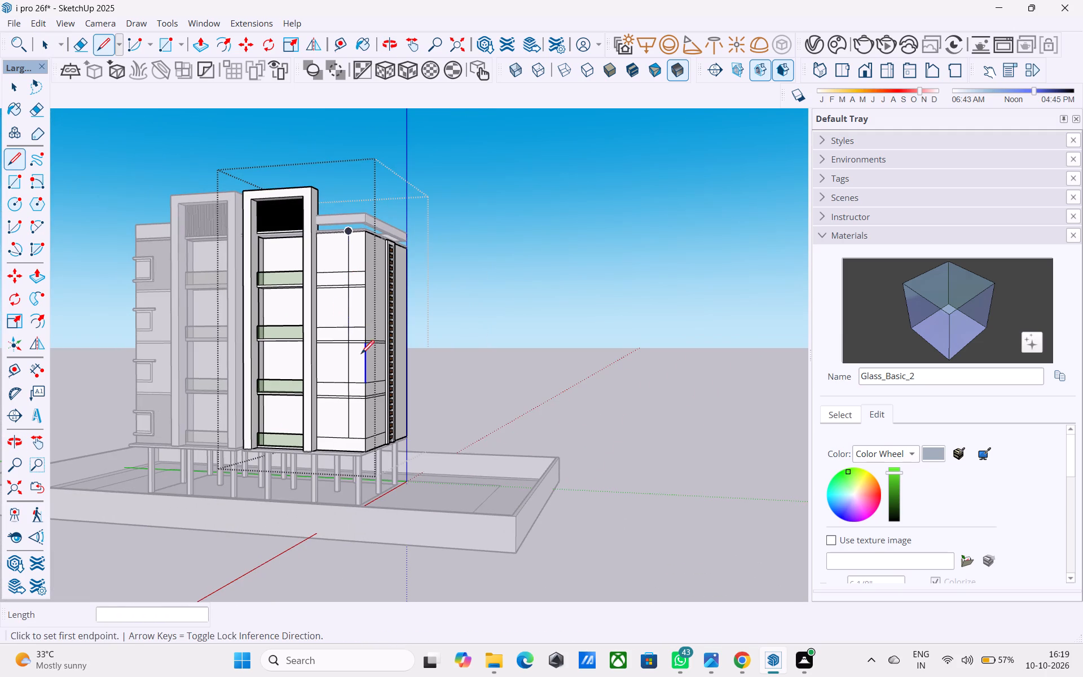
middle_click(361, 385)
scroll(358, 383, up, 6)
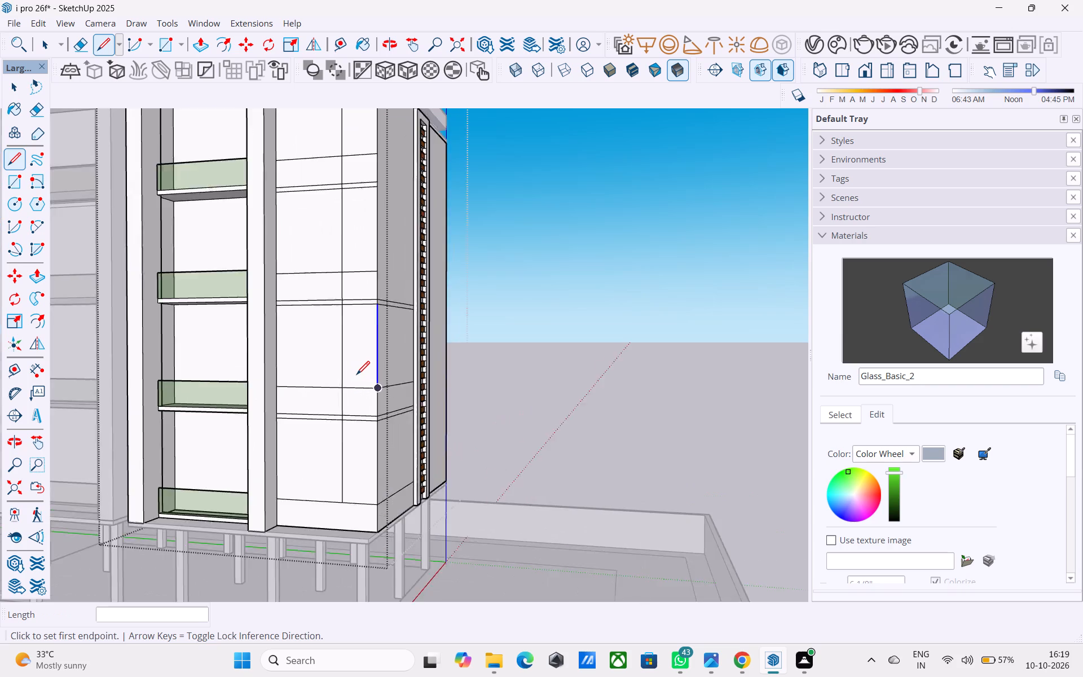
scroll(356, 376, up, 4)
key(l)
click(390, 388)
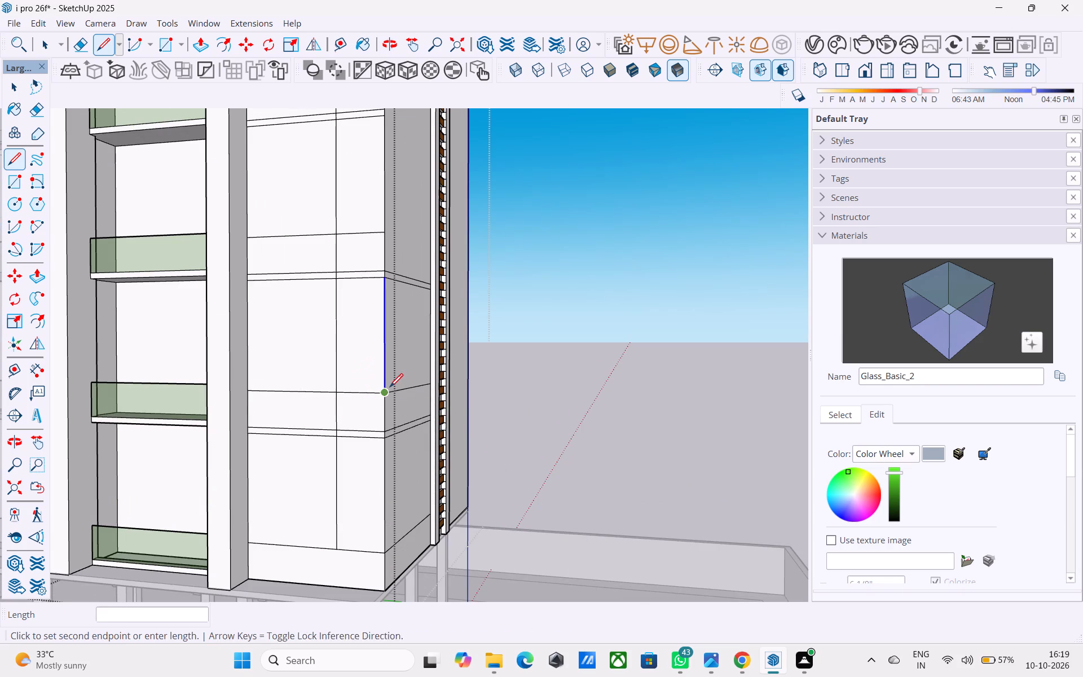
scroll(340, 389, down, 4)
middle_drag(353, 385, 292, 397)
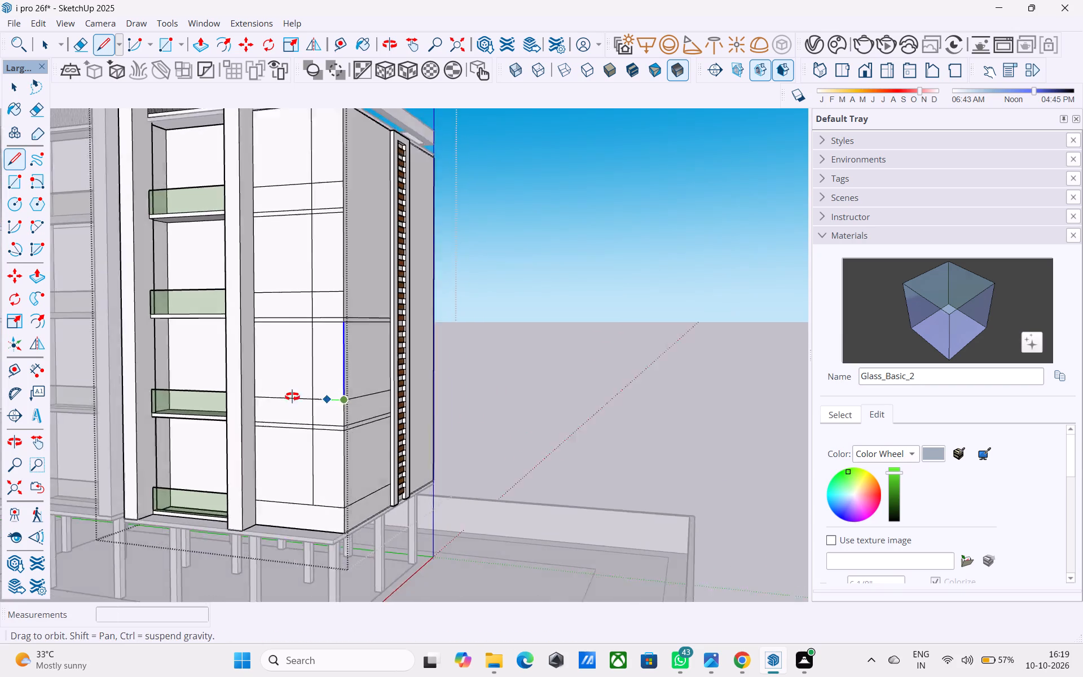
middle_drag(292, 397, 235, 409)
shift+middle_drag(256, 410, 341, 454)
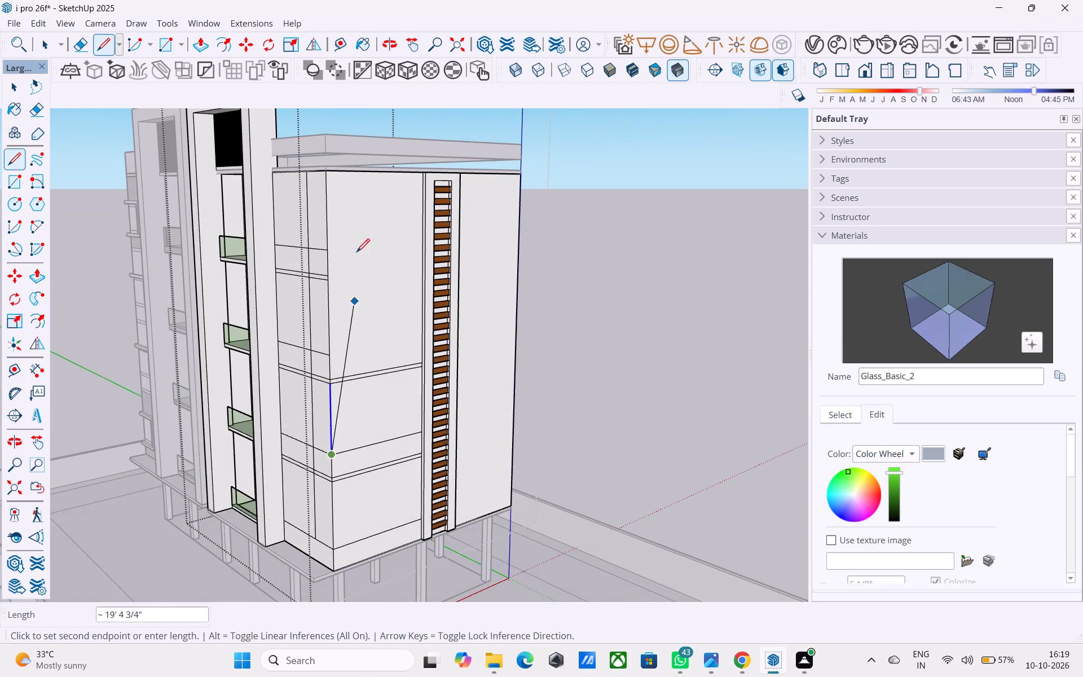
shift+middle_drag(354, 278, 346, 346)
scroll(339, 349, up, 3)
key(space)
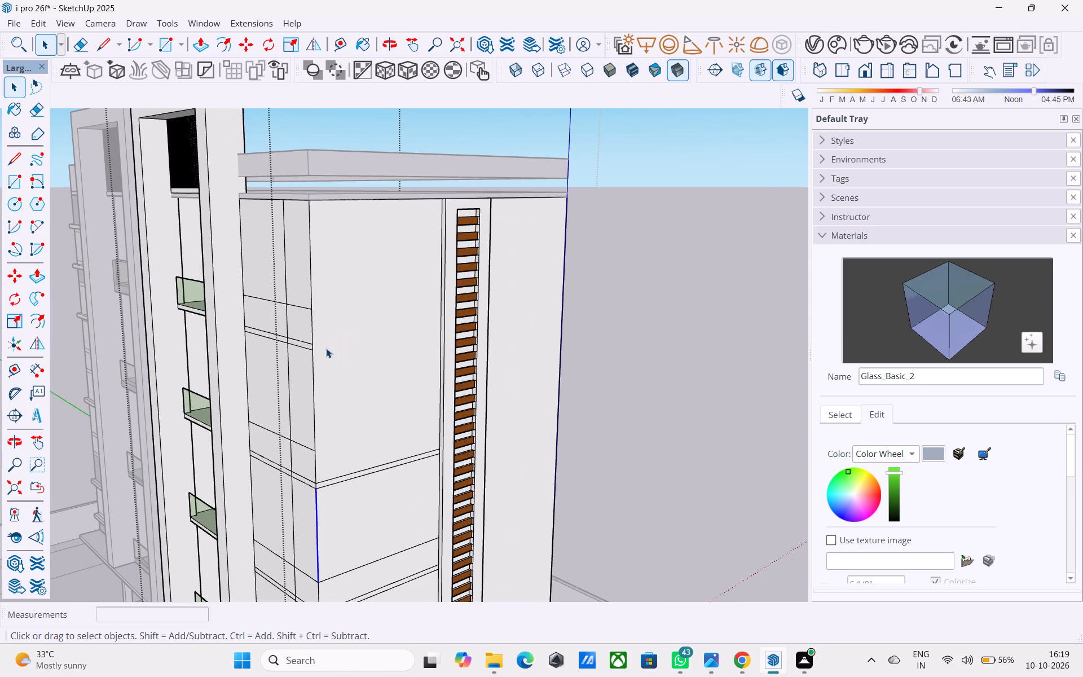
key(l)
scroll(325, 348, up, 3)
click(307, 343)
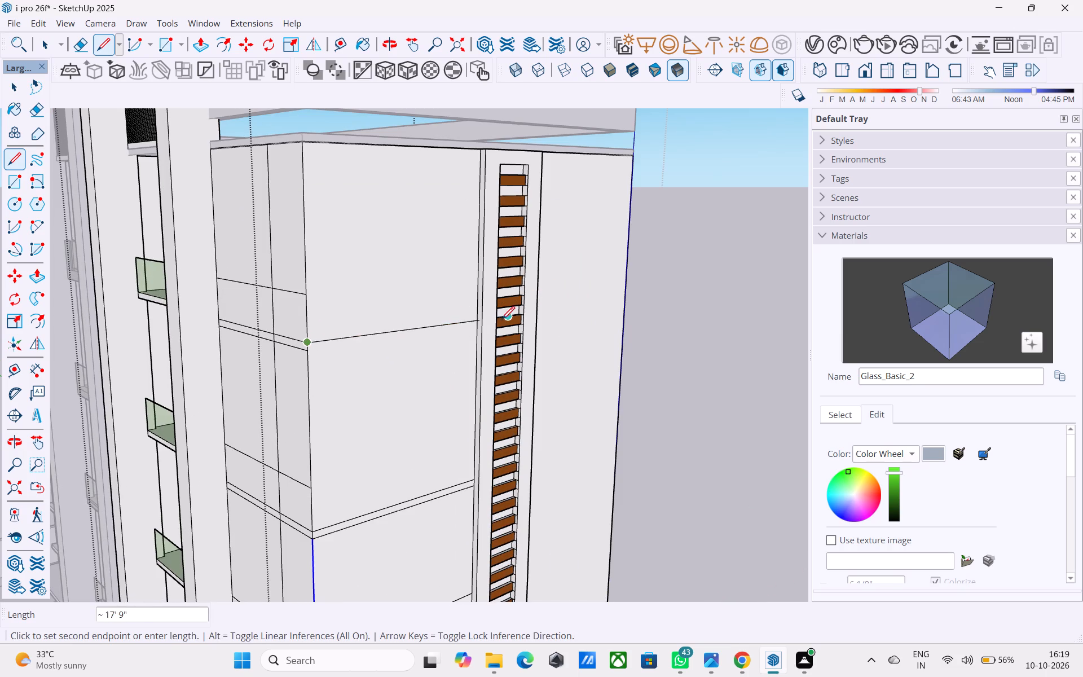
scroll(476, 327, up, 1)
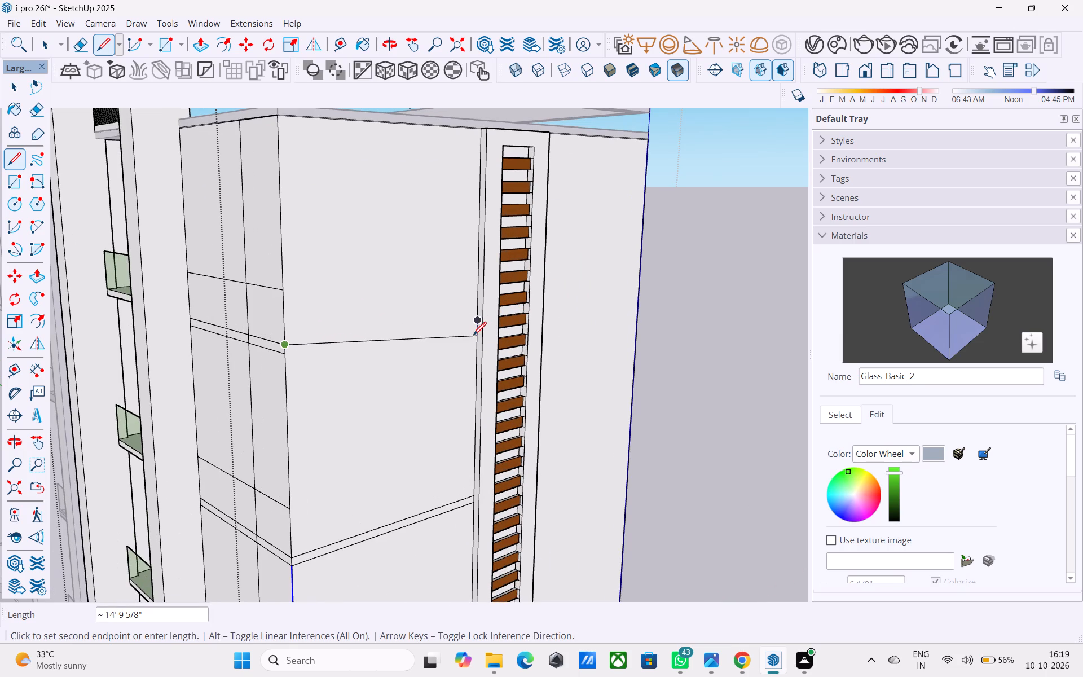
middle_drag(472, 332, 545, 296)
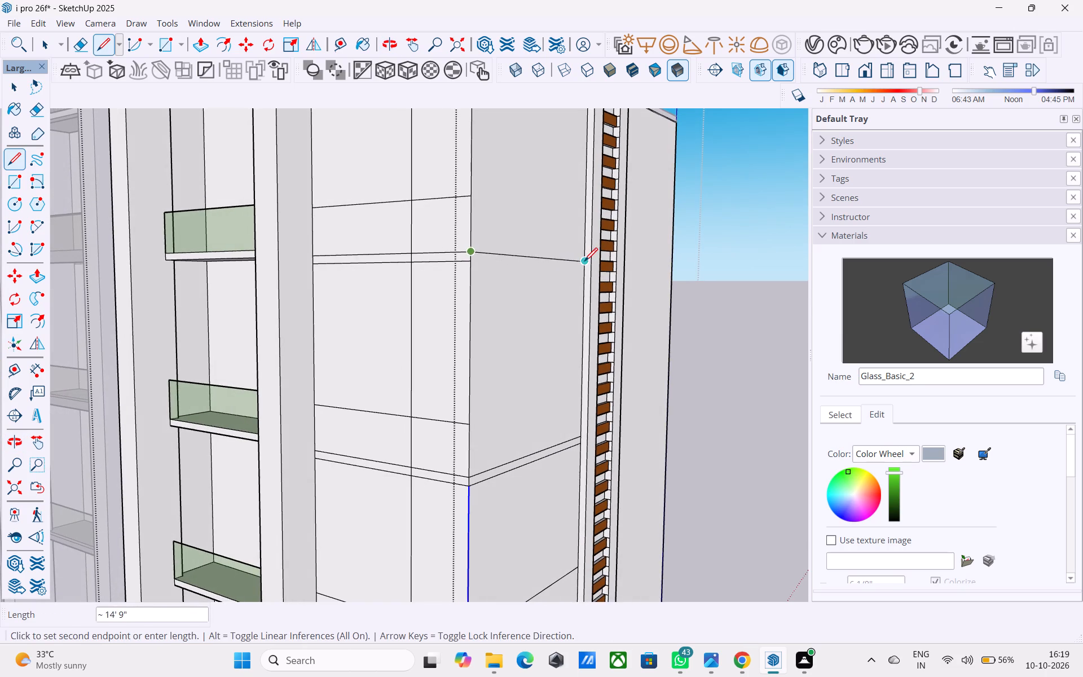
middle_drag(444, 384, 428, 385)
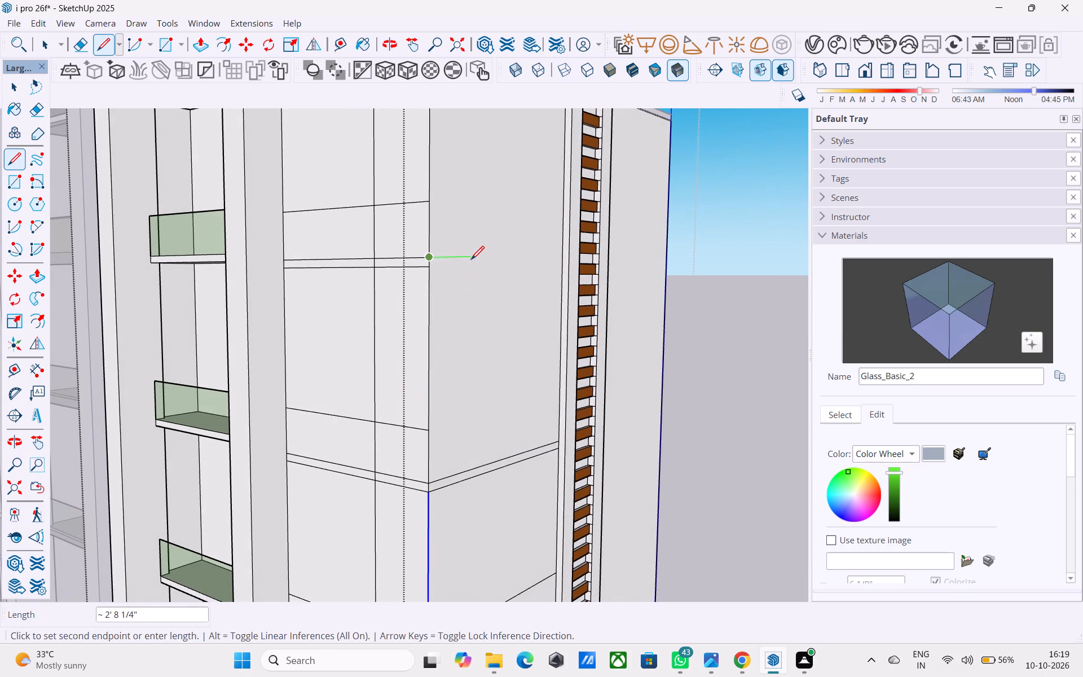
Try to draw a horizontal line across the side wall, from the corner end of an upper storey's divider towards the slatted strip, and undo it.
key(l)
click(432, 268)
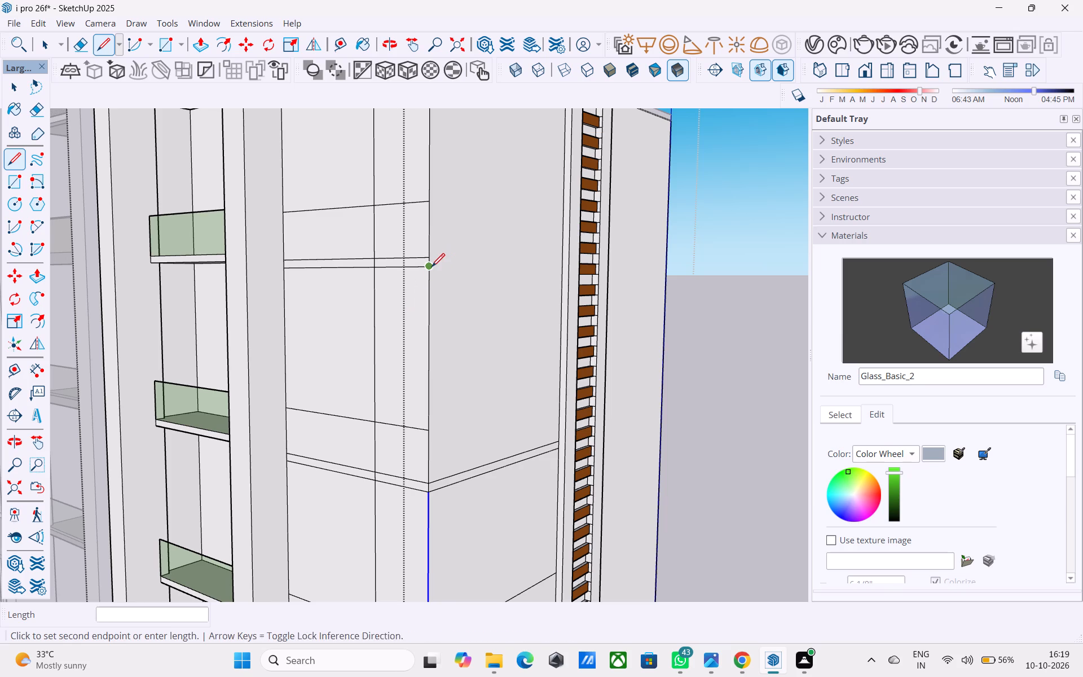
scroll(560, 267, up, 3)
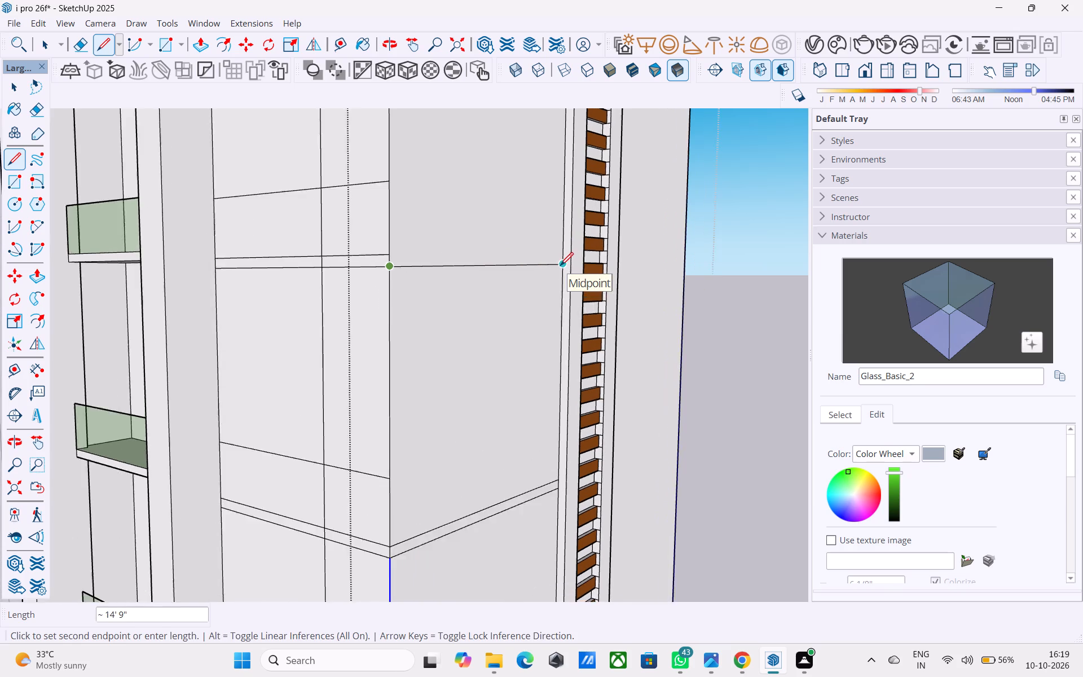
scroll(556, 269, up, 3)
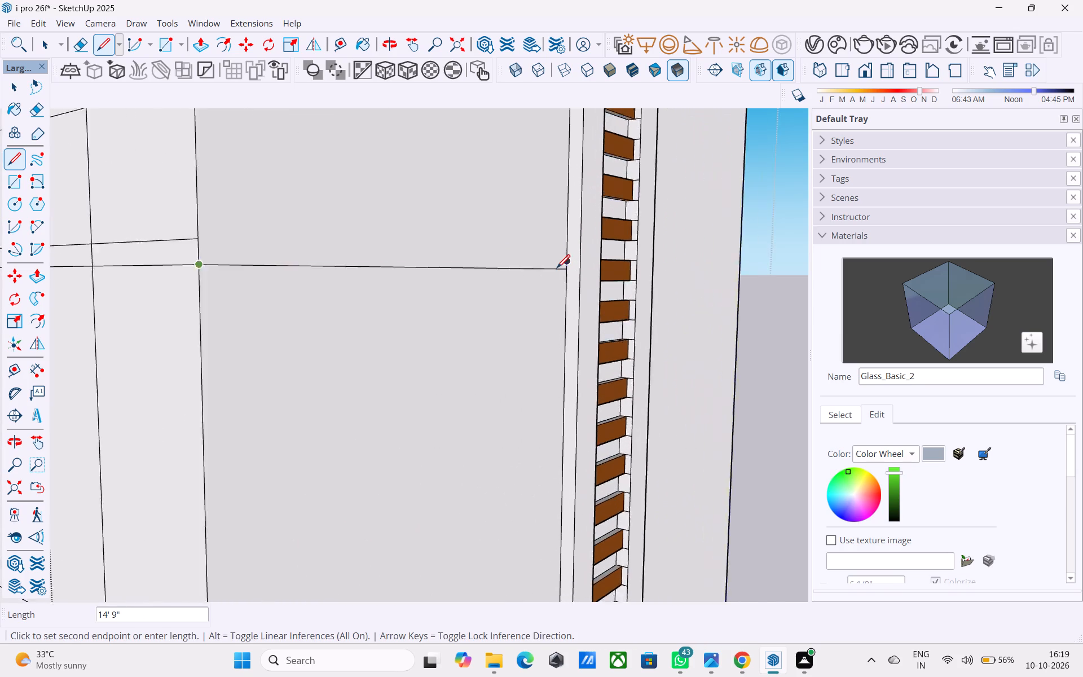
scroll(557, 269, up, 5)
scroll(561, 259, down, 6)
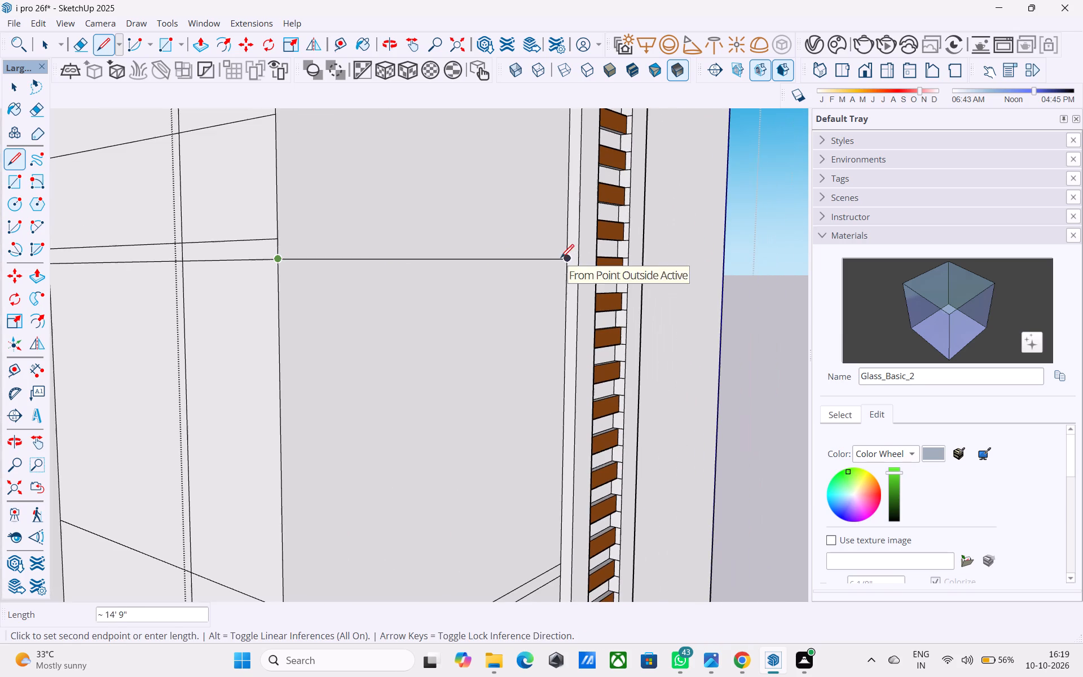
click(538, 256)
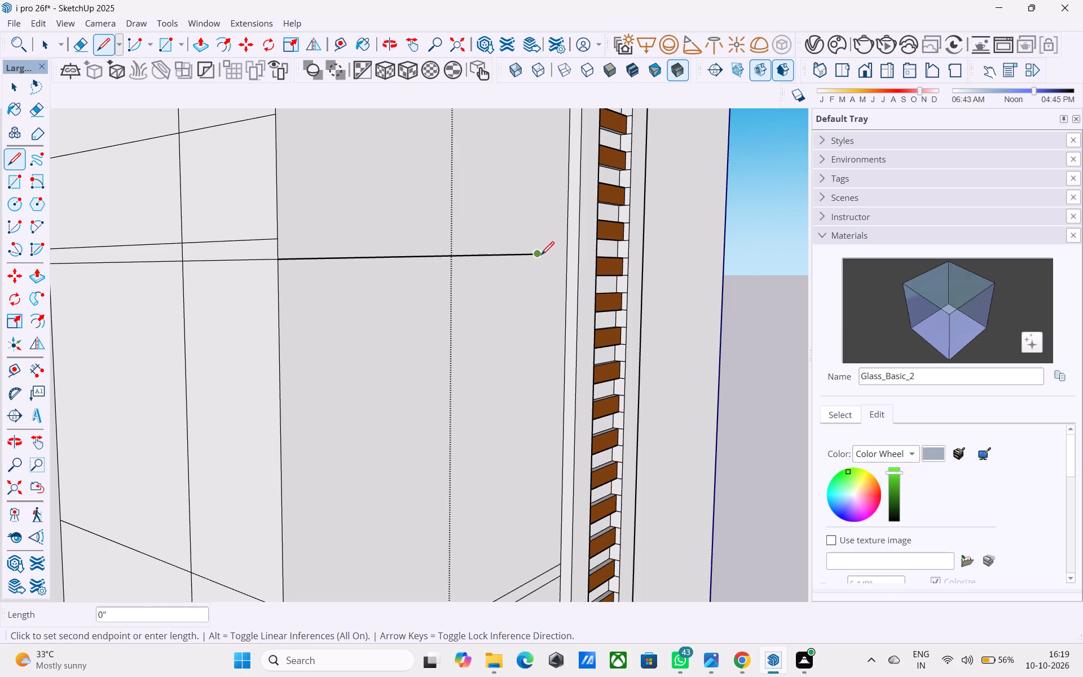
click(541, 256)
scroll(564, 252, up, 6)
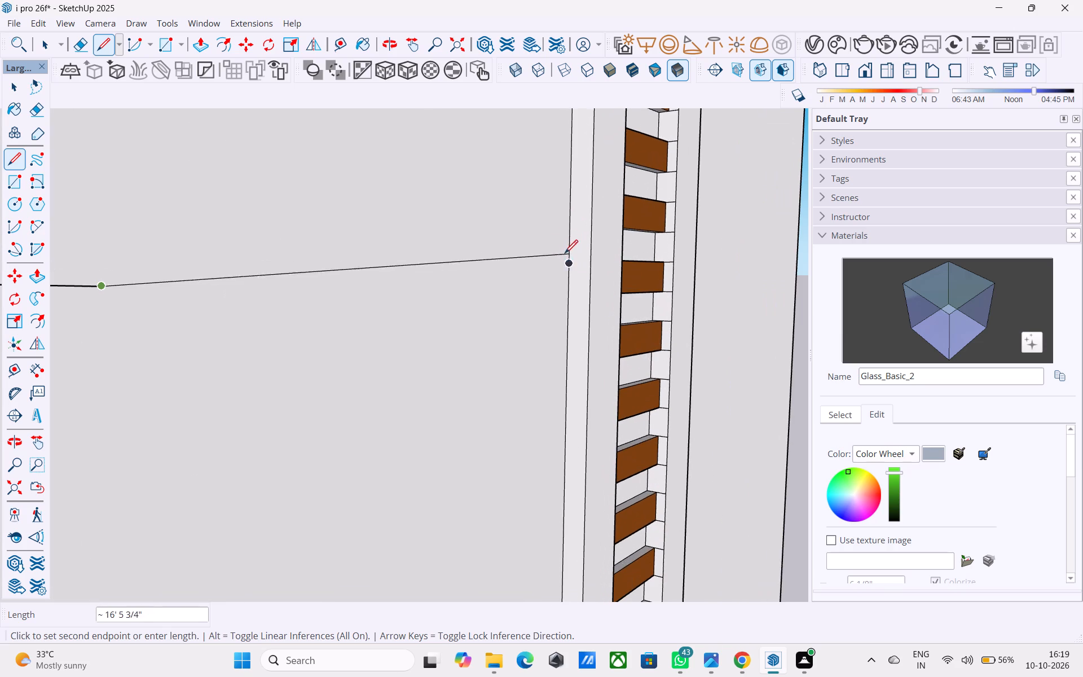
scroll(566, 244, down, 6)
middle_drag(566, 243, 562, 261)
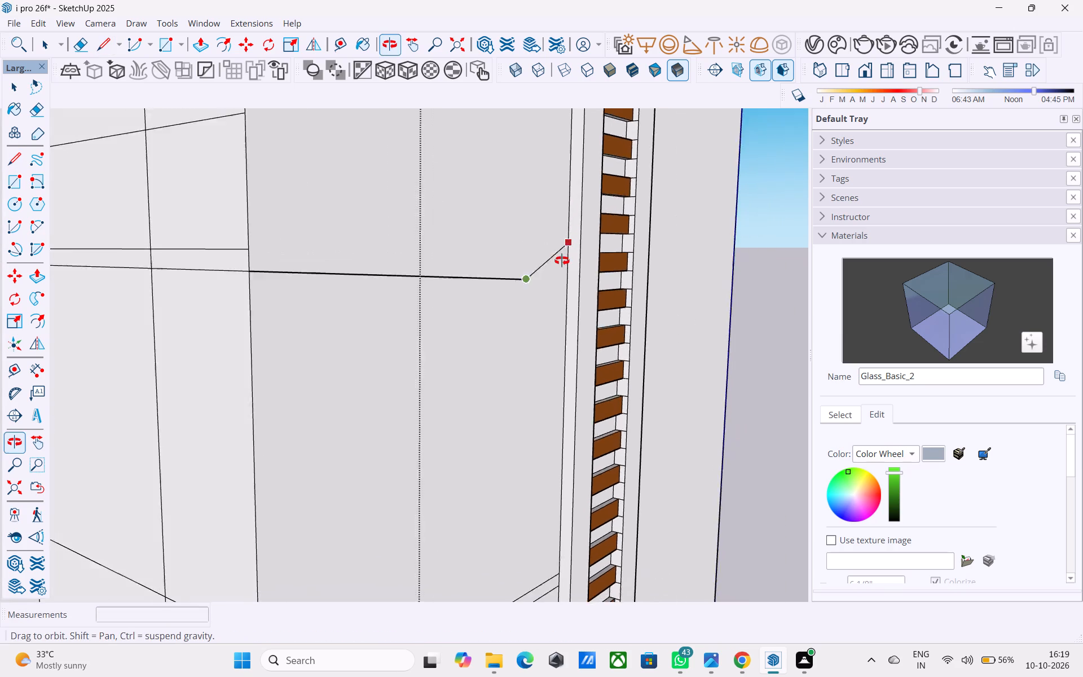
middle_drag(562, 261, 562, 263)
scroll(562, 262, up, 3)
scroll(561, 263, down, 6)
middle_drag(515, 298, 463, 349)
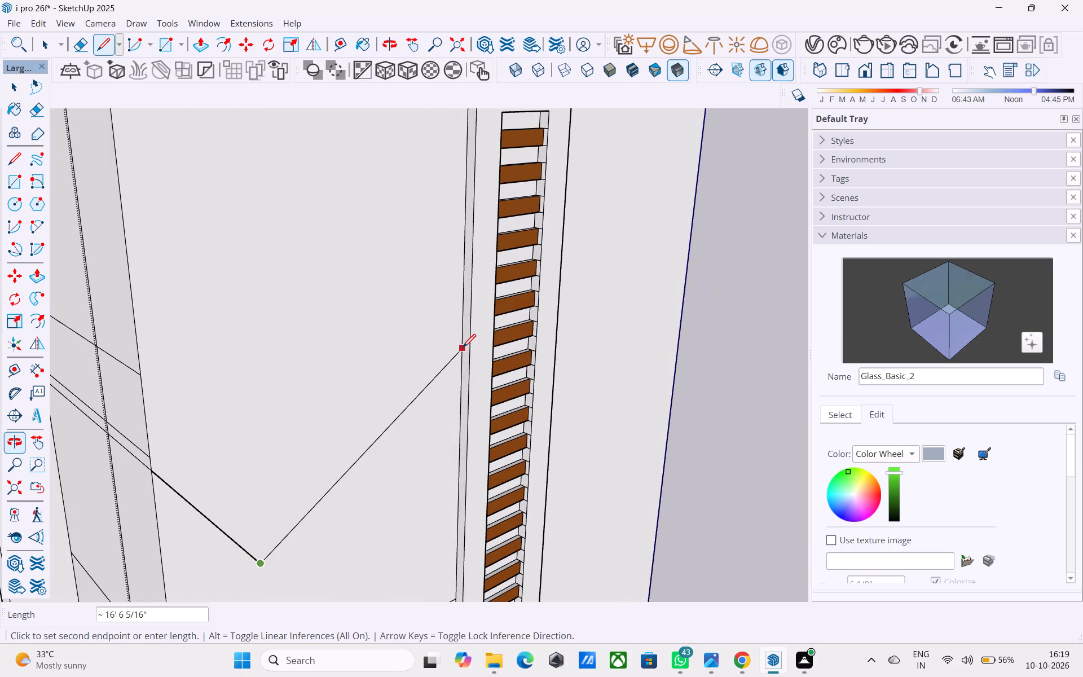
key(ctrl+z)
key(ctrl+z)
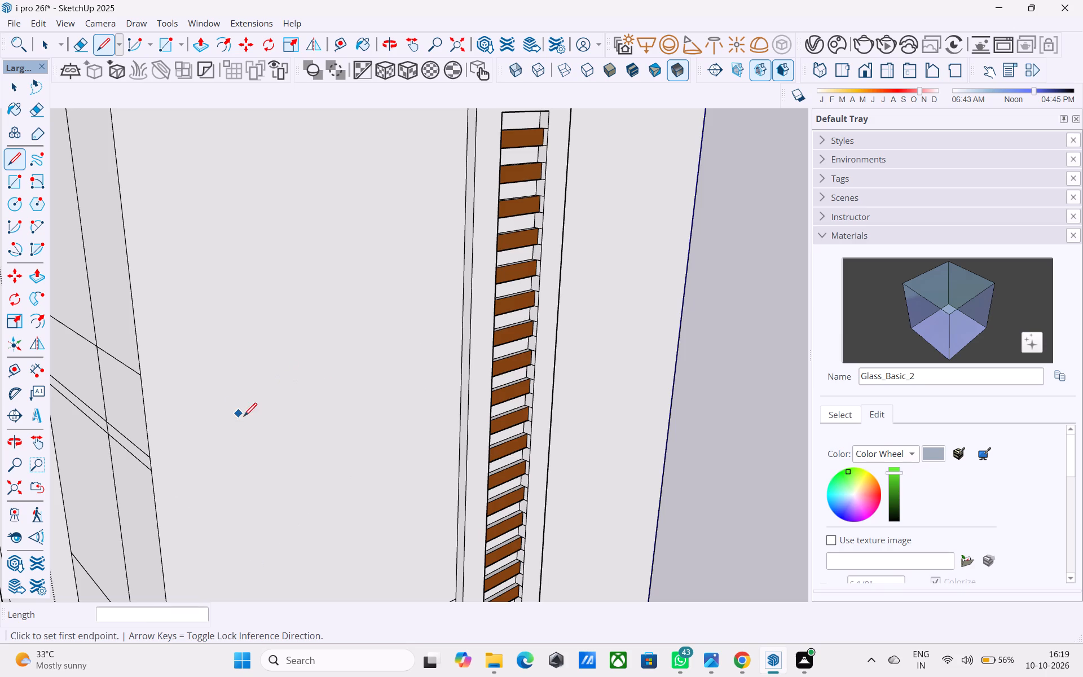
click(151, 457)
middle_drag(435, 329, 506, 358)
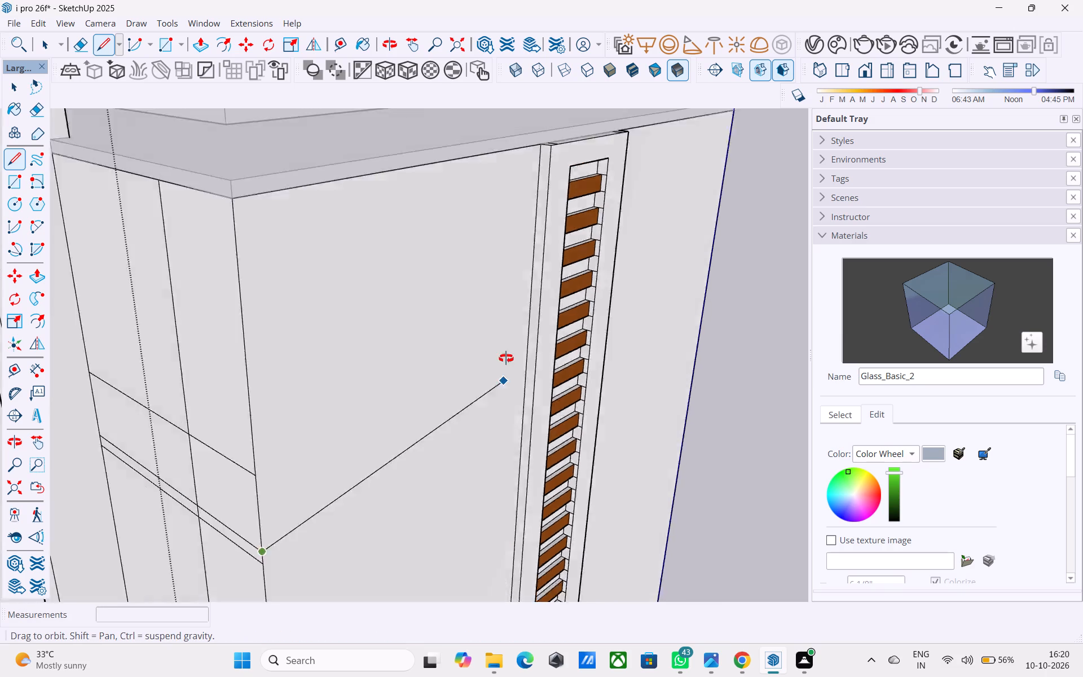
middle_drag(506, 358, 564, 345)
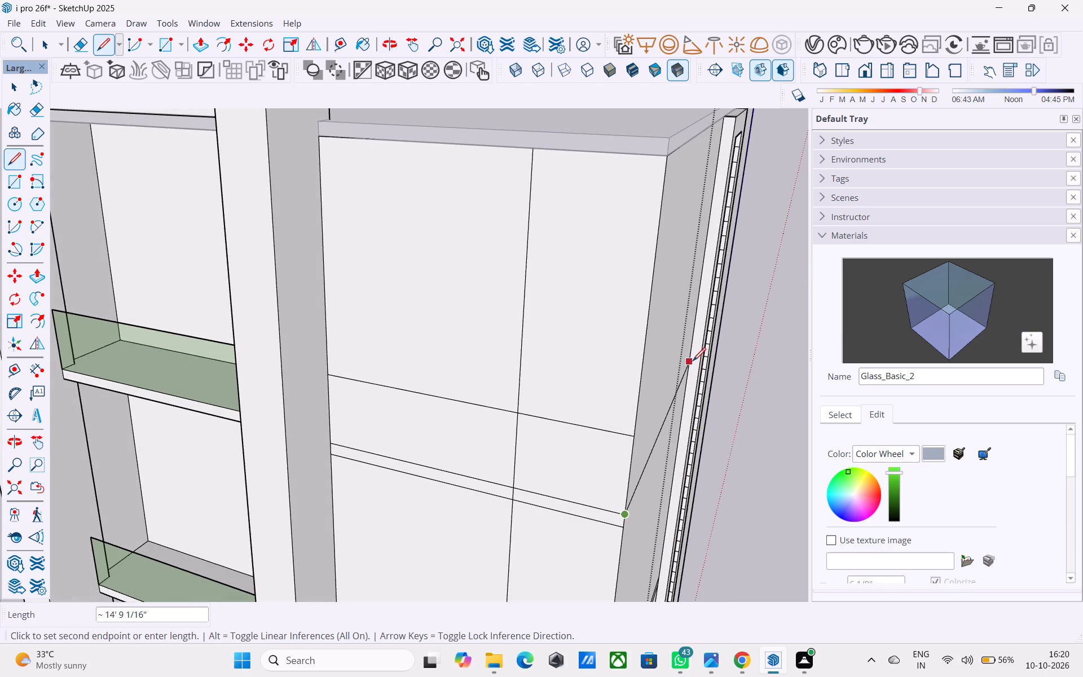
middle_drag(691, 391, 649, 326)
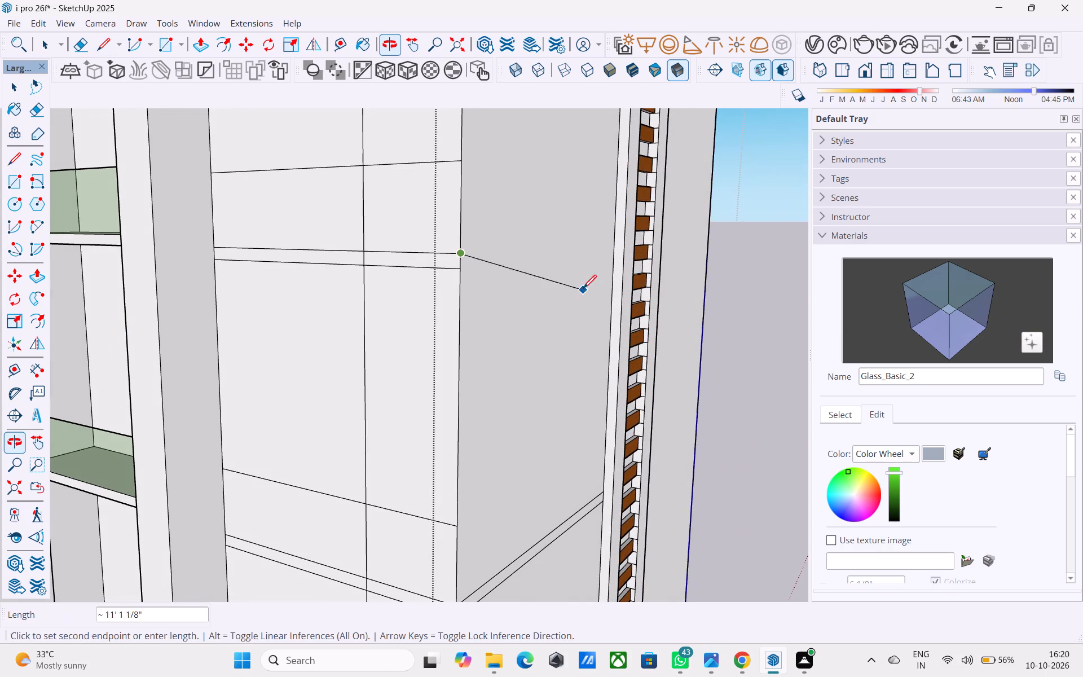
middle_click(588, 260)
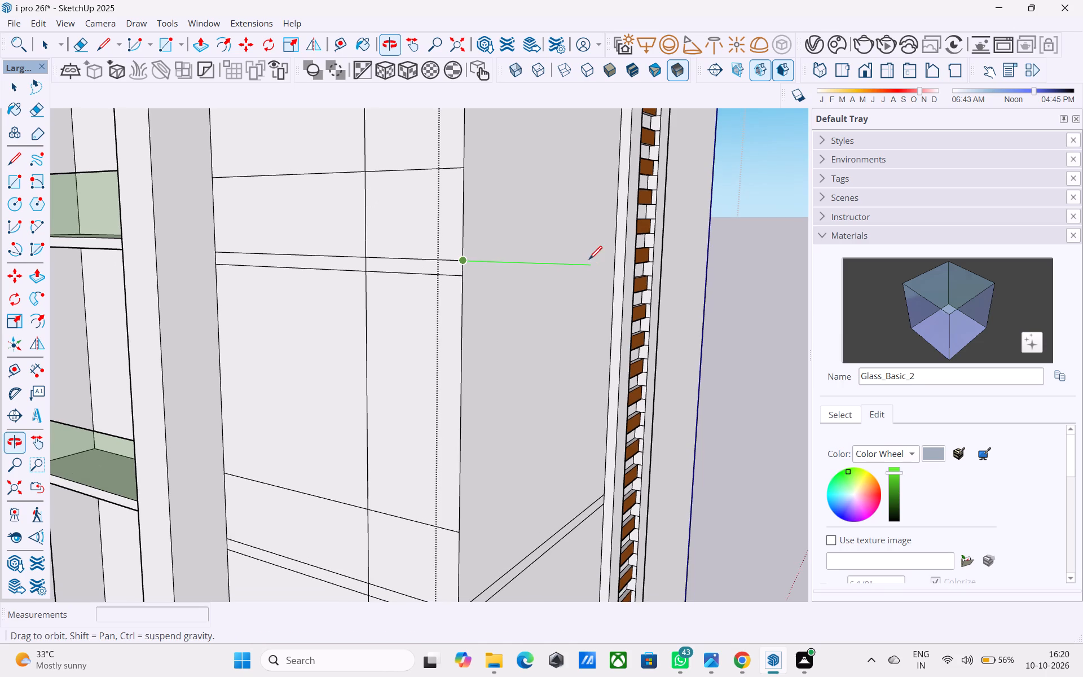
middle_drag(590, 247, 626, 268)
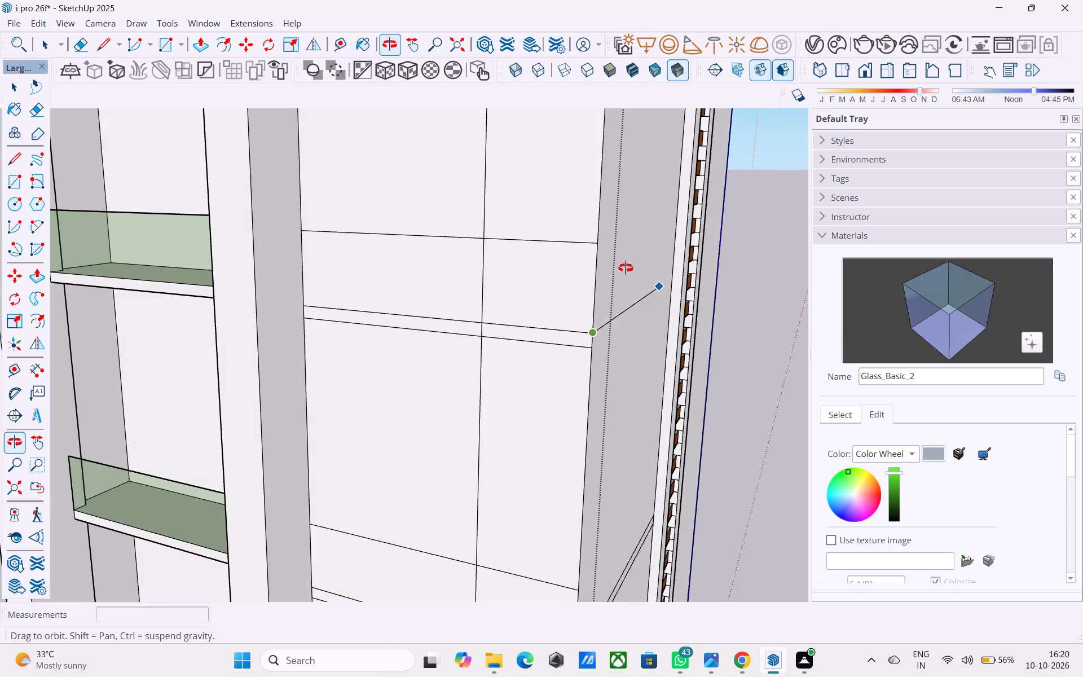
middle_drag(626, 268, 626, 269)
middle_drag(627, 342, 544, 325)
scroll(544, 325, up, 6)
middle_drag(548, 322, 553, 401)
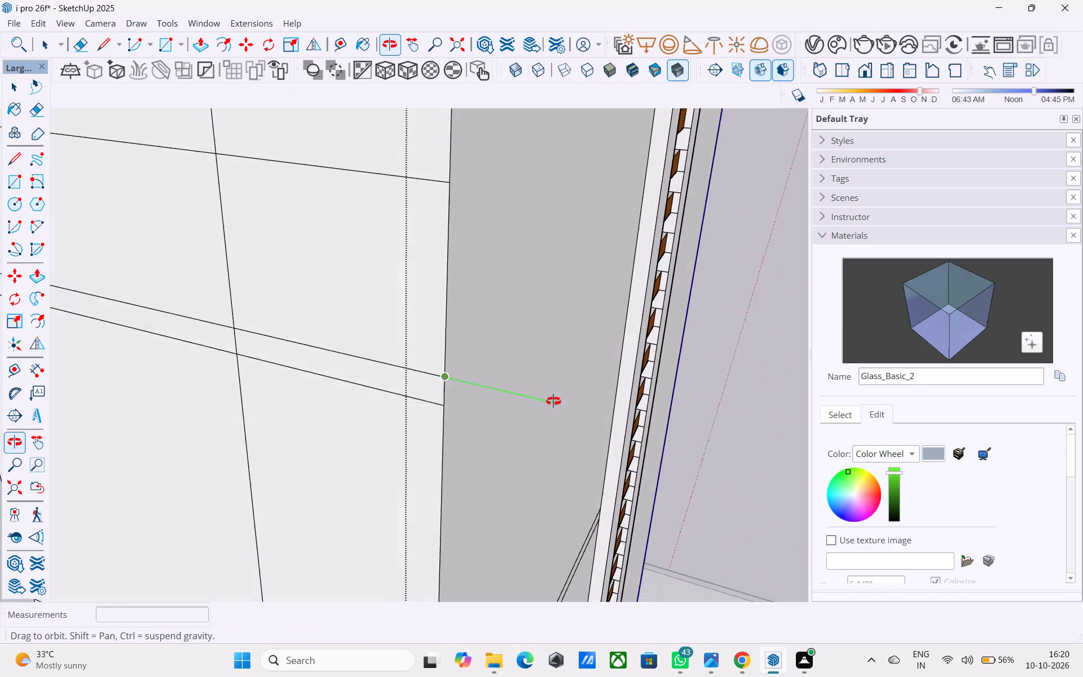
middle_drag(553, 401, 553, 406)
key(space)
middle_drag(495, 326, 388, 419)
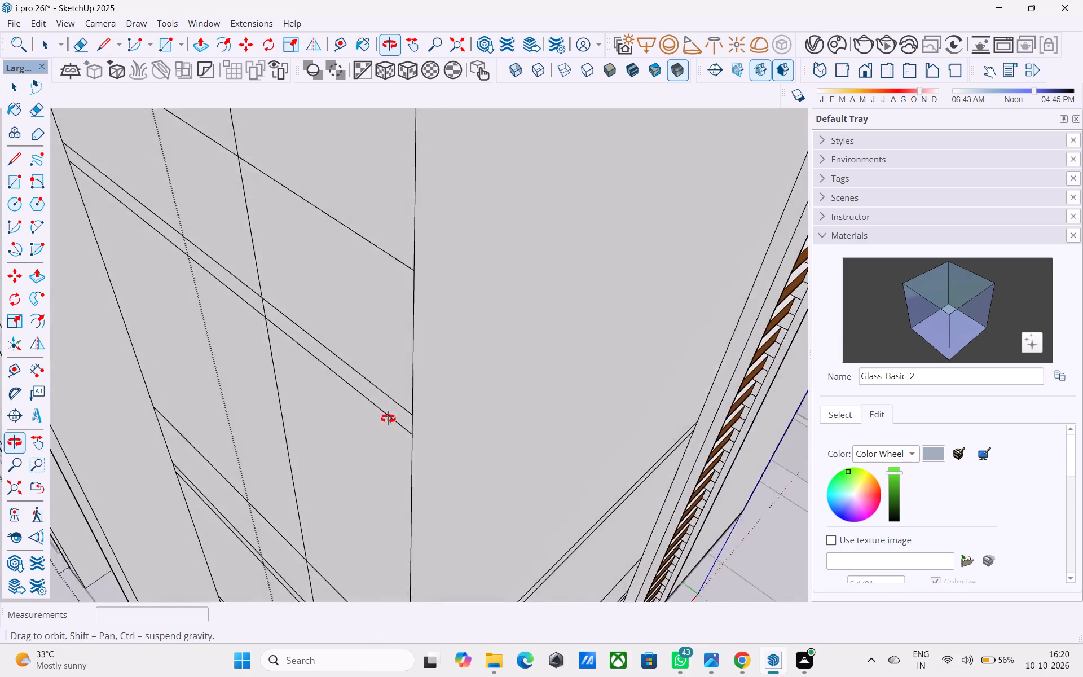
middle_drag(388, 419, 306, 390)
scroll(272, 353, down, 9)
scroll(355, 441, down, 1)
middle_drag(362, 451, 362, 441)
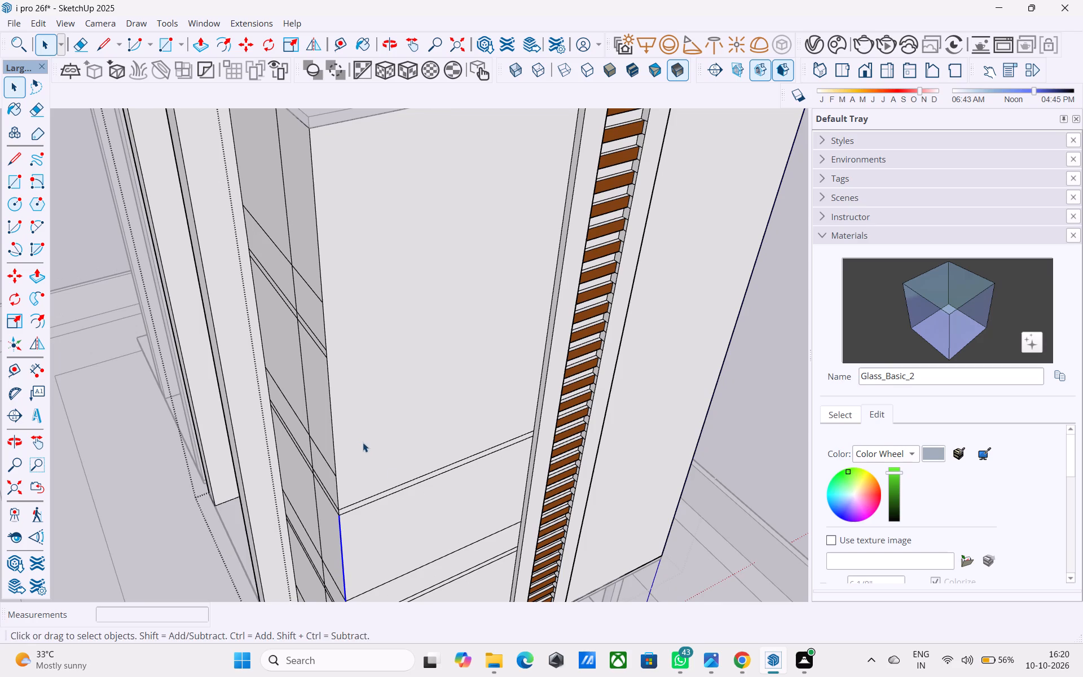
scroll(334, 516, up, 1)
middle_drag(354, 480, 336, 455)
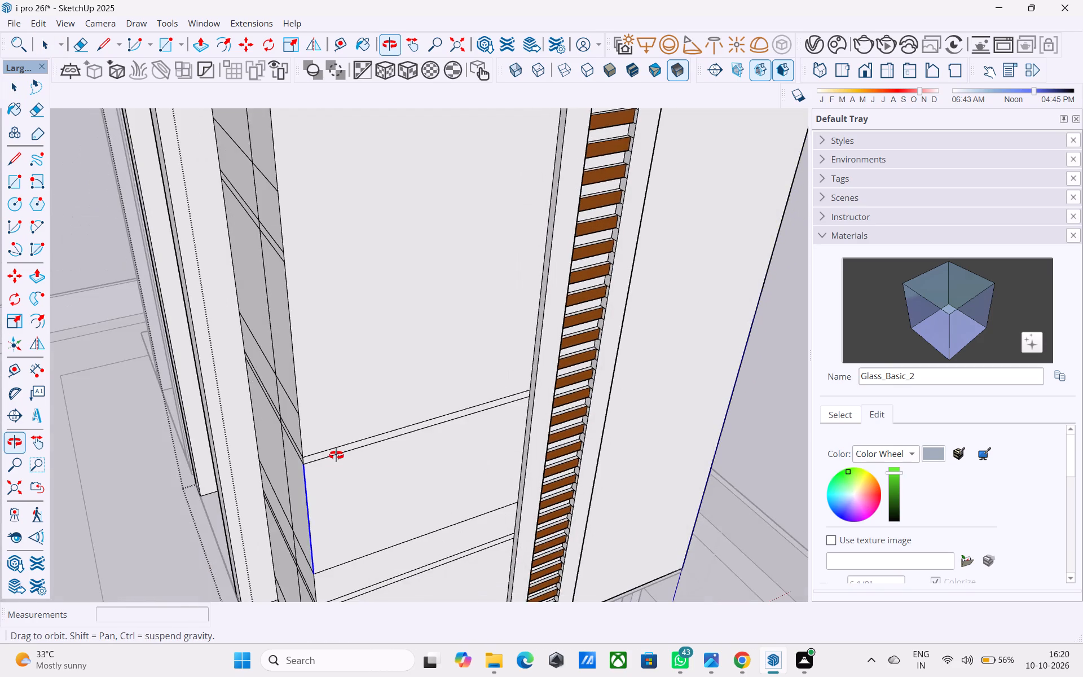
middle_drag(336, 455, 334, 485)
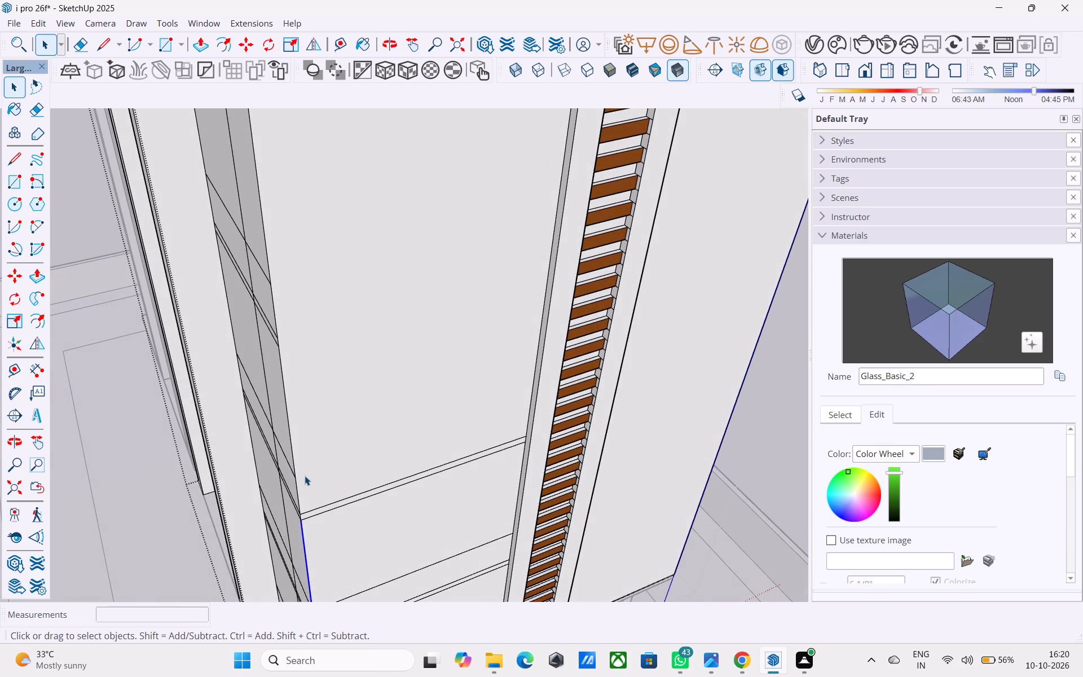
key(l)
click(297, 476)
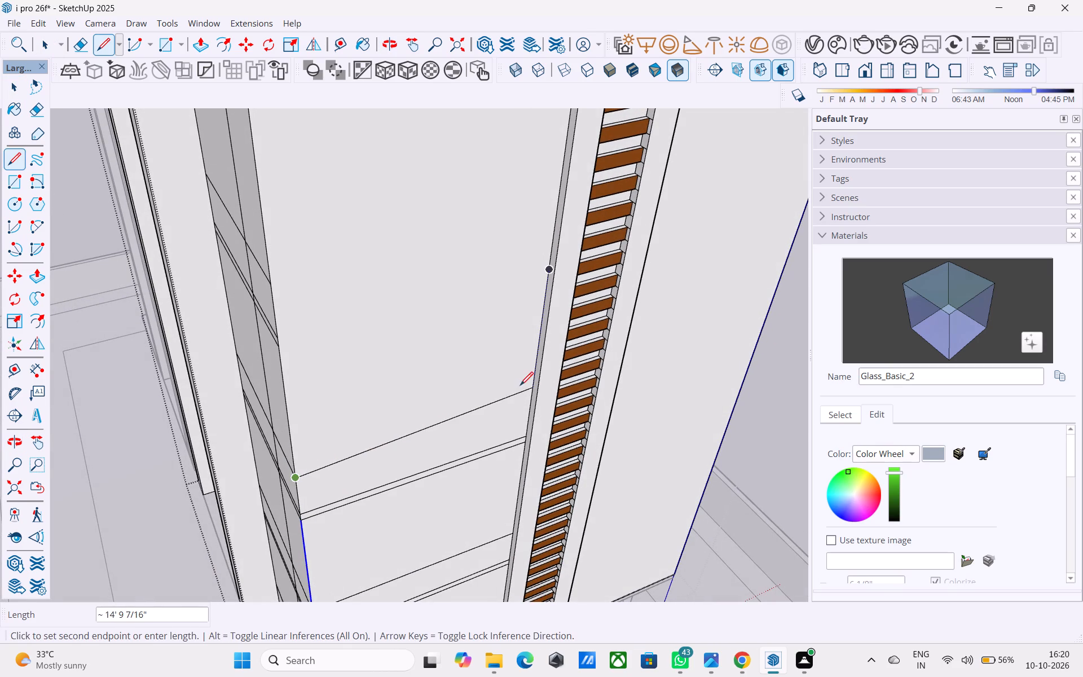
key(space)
Copy the side wall divider's top edge upward to about 3' 4" and 15' 3", meeting the front wall's lines at the corner.
click(394, 482)
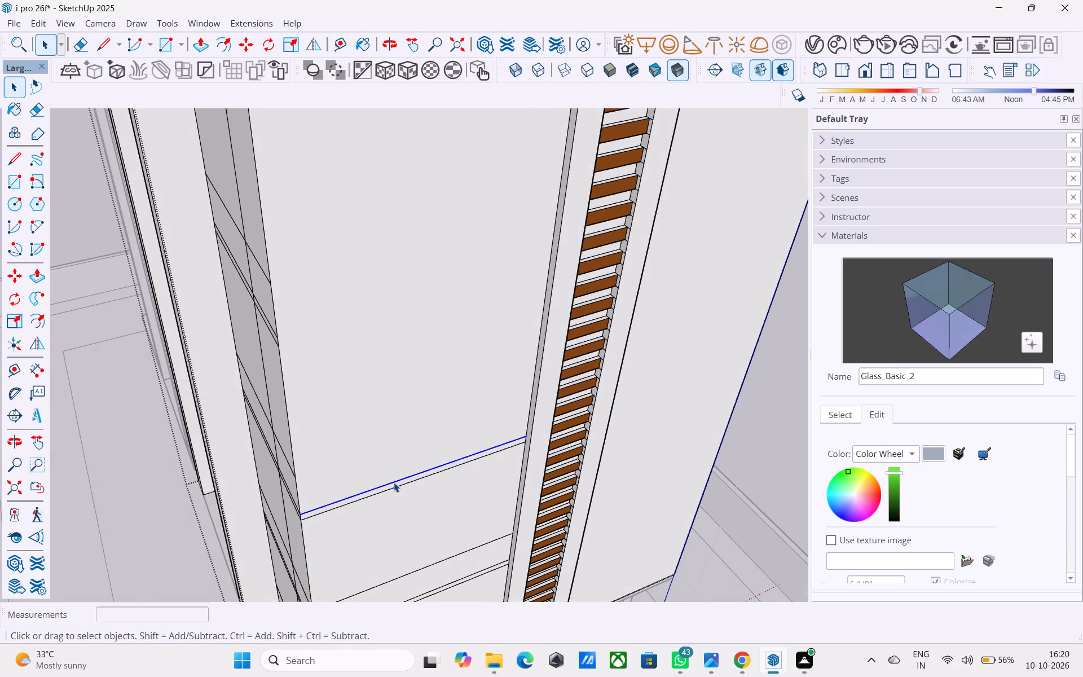
key(m)
middle_drag(344, 509, 400, 445)
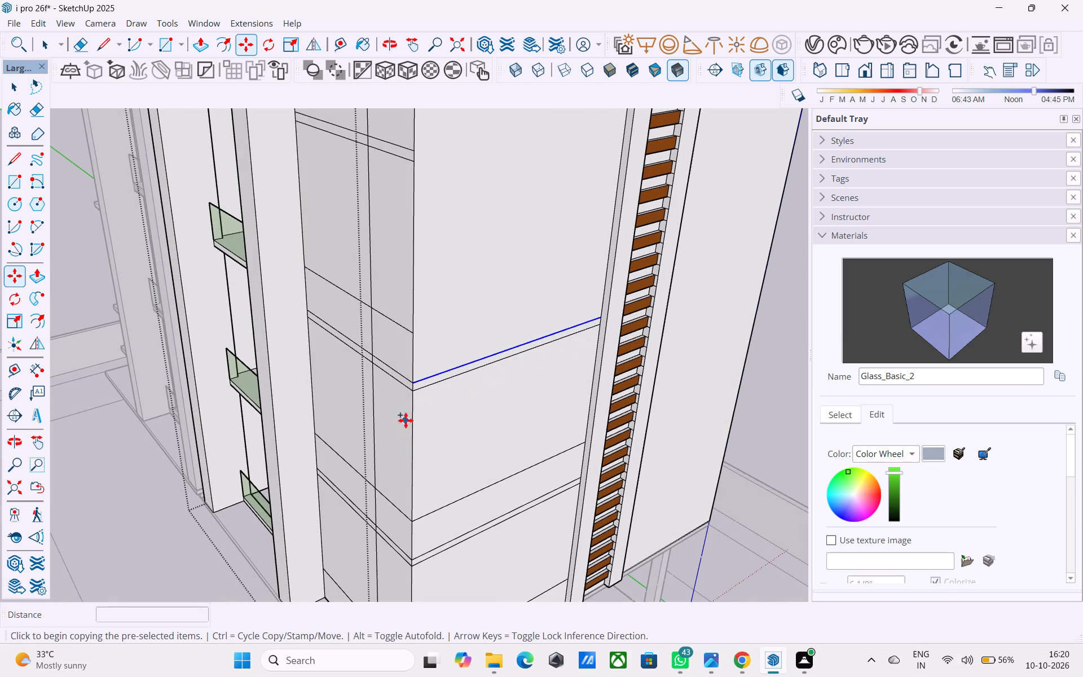
click(416, 380)
click(420, 336)
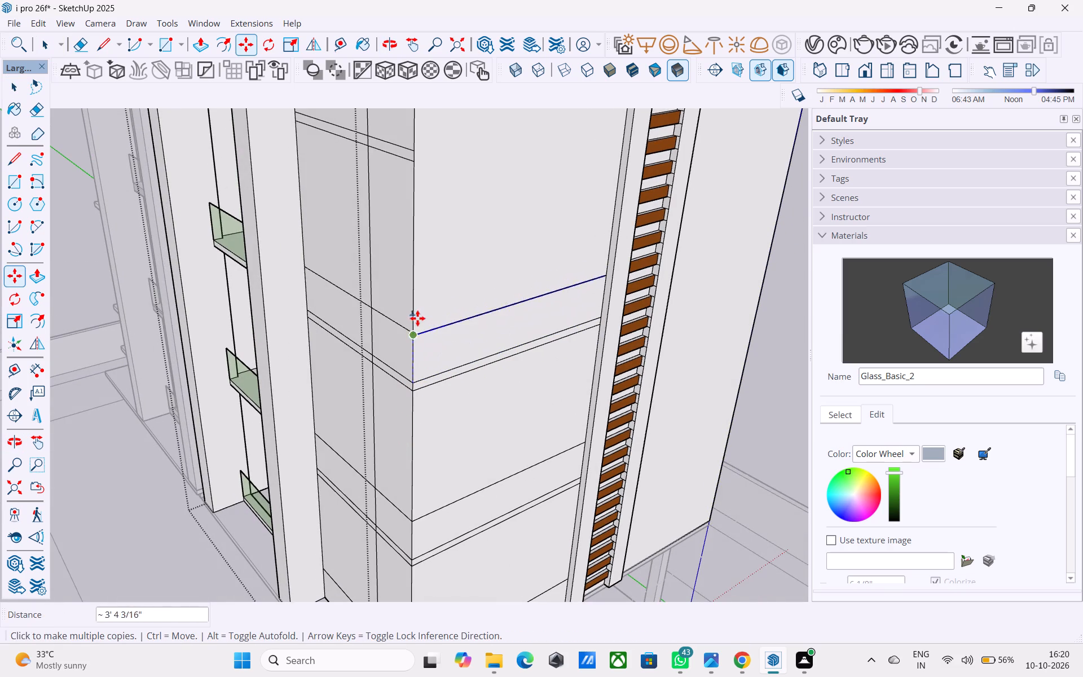
click(408, 162)
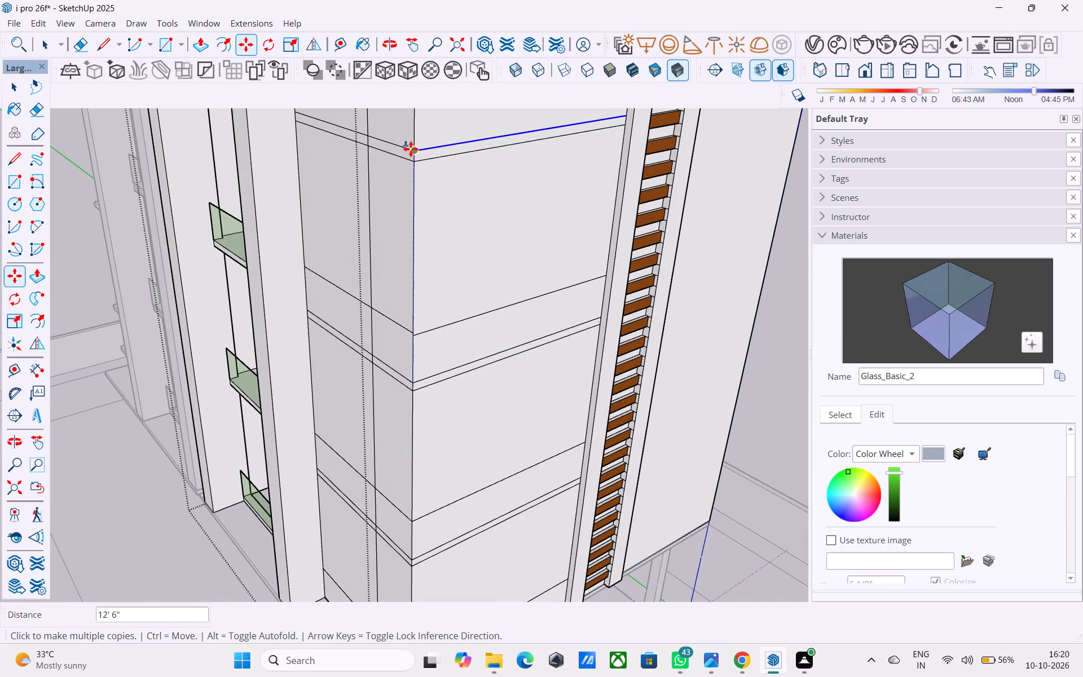
click(411, 148)
scroll(412, 148, down, 4)
middle_drag(412, 151, 357, 380)
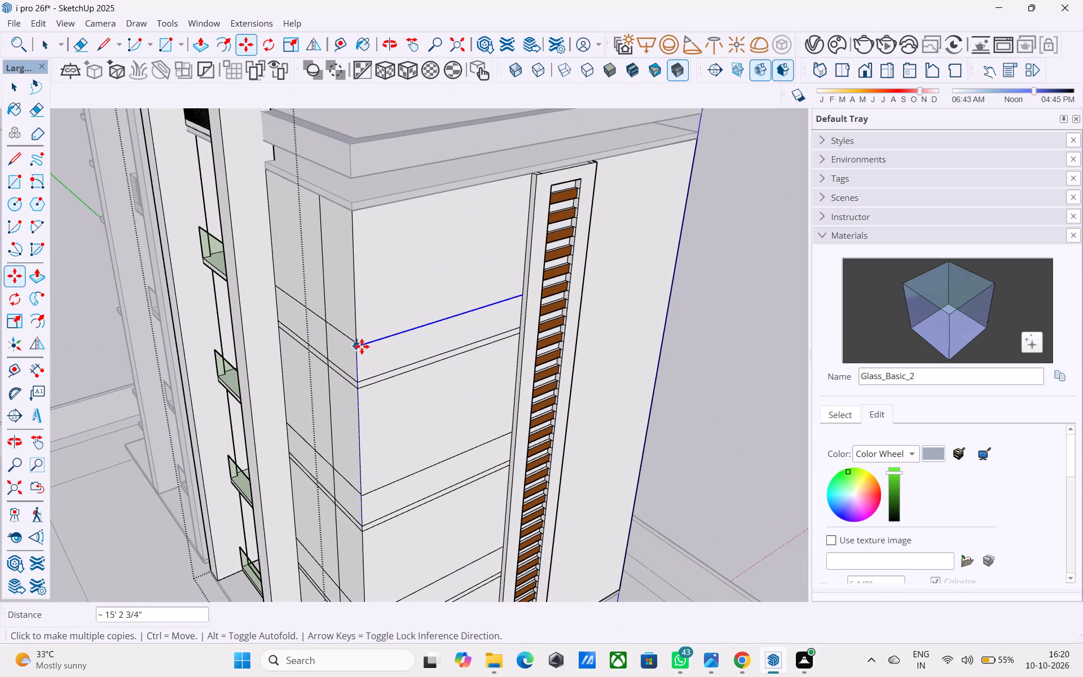
click(361, 344)
scroll(337, 252, down, 5)
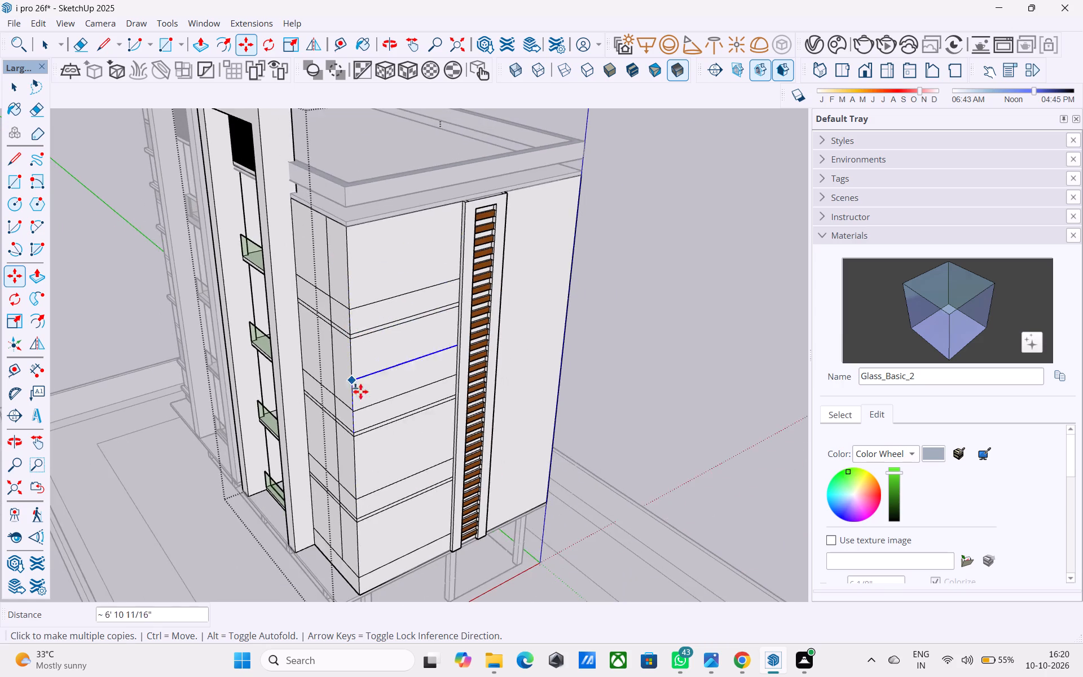
middle_drag(360, 401, 356, 304)
middle_drag(358, 303, 633, 356)
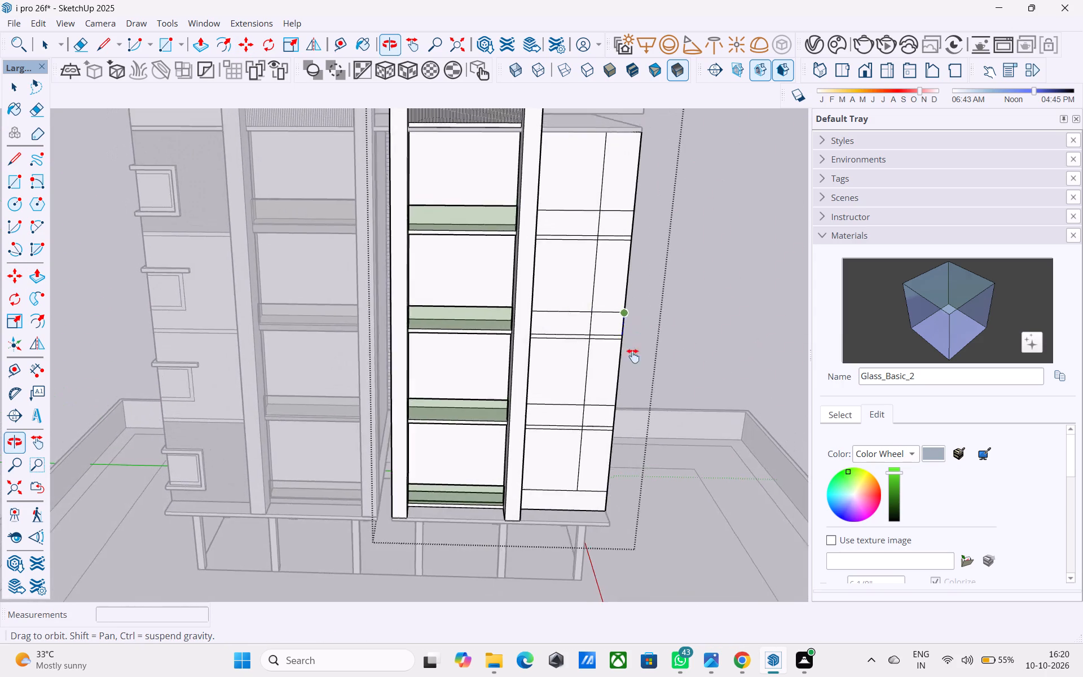
middle_drag(633, 356, 359, 394)
scroll(353, 298, up, 6)
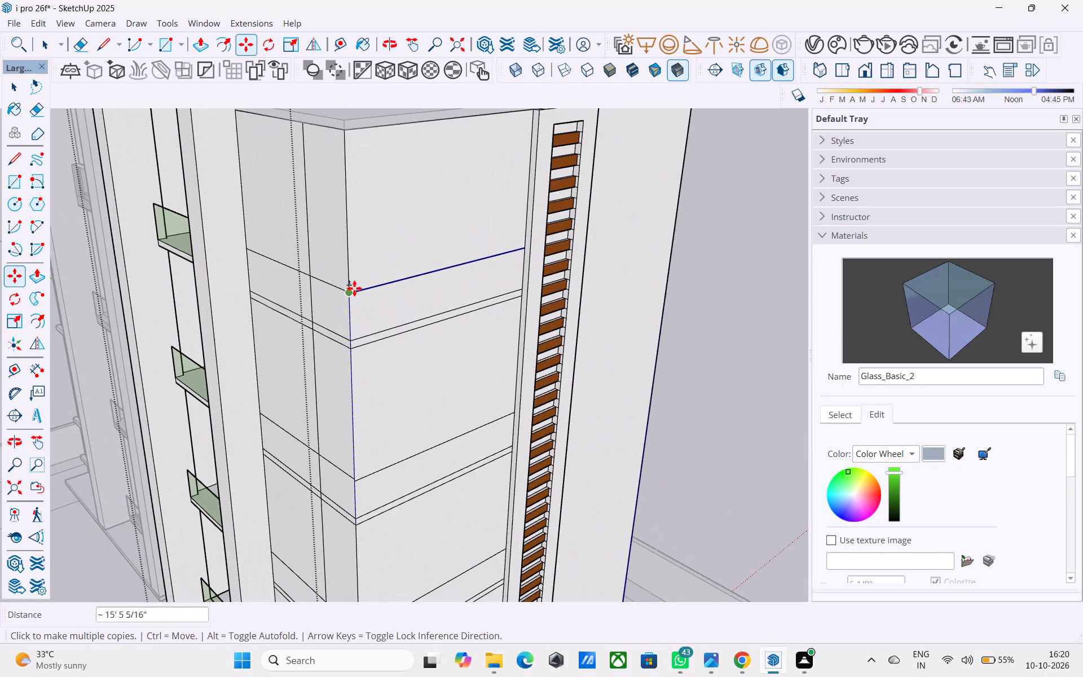
Copy the top storey's vertical corner edge 4' along the side wall towards the slatted strip.
key(space)
click(349, 277)
key(m)
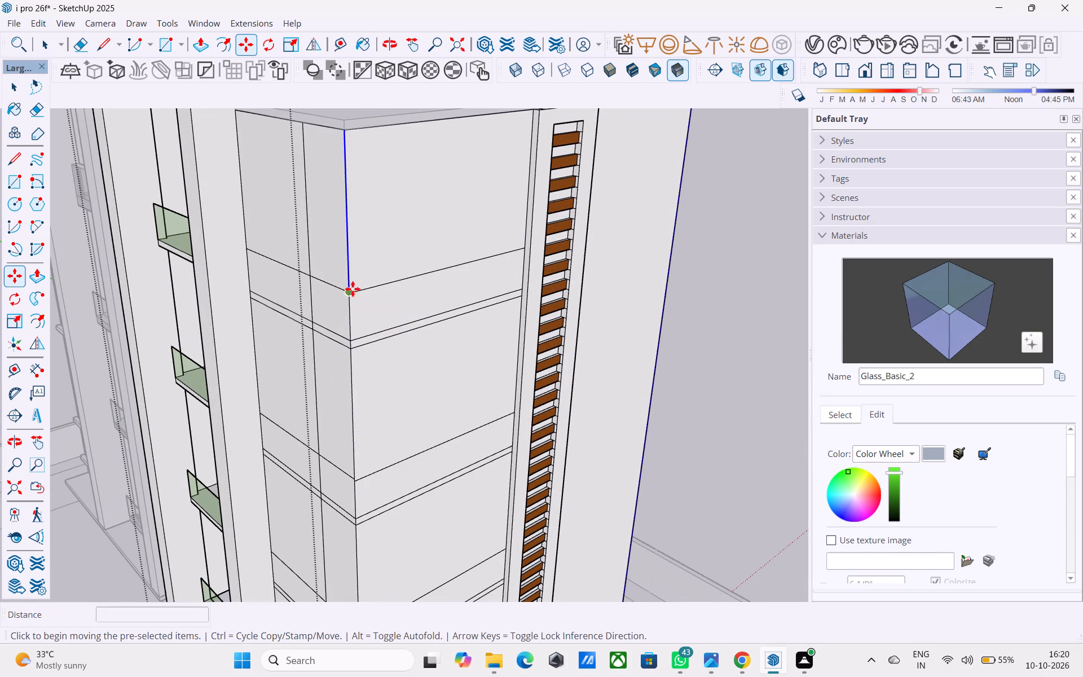
drag(349, 293, 355, 295)
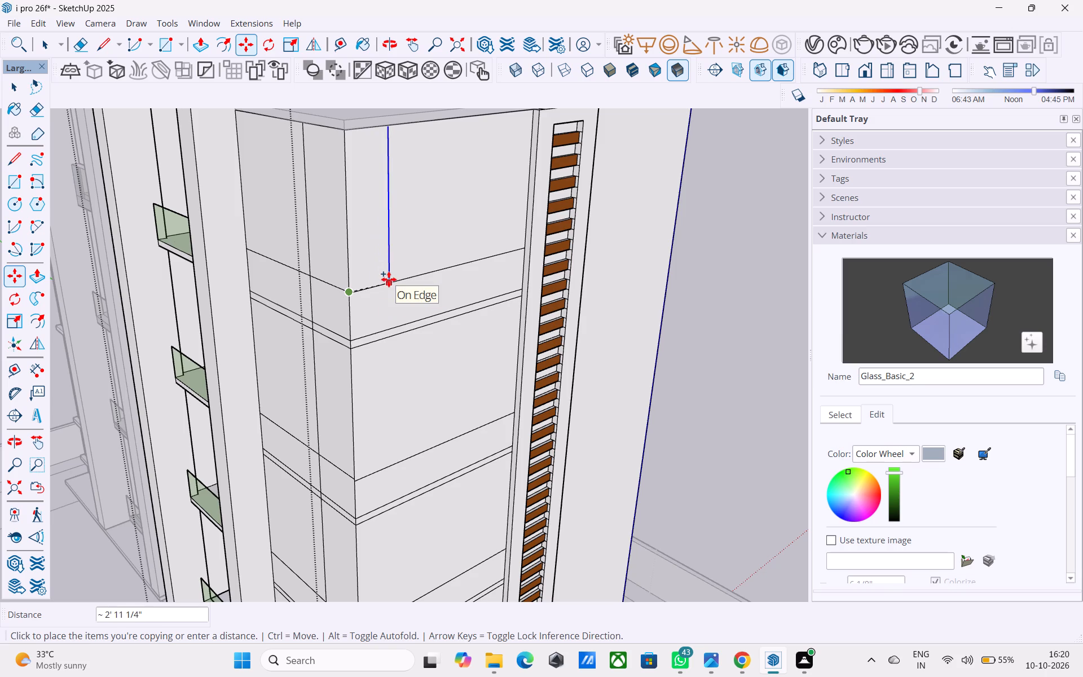
text(4')
key(Return)
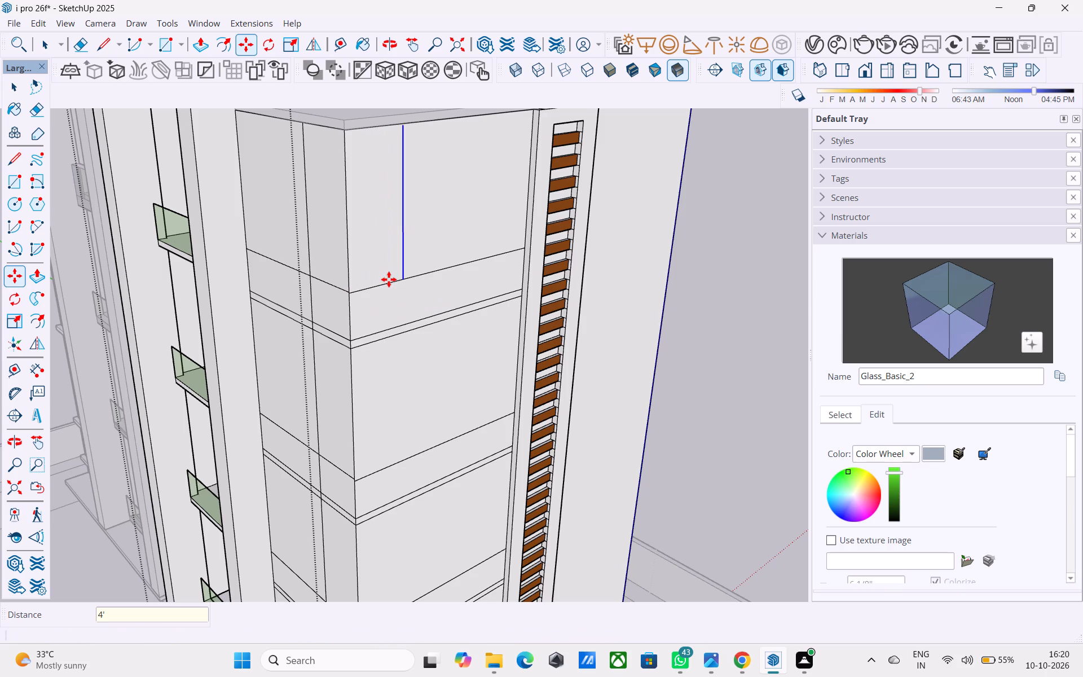
Draw a vertical line about 40' 5" from the copied edge's lower end down to the side wall's bottom edge.
key(l)
click(399, 278)
scroll(399, 278, down, 7)
middle_drag(397, 482, 392, 460)
scroll(411, 553, up, 4)
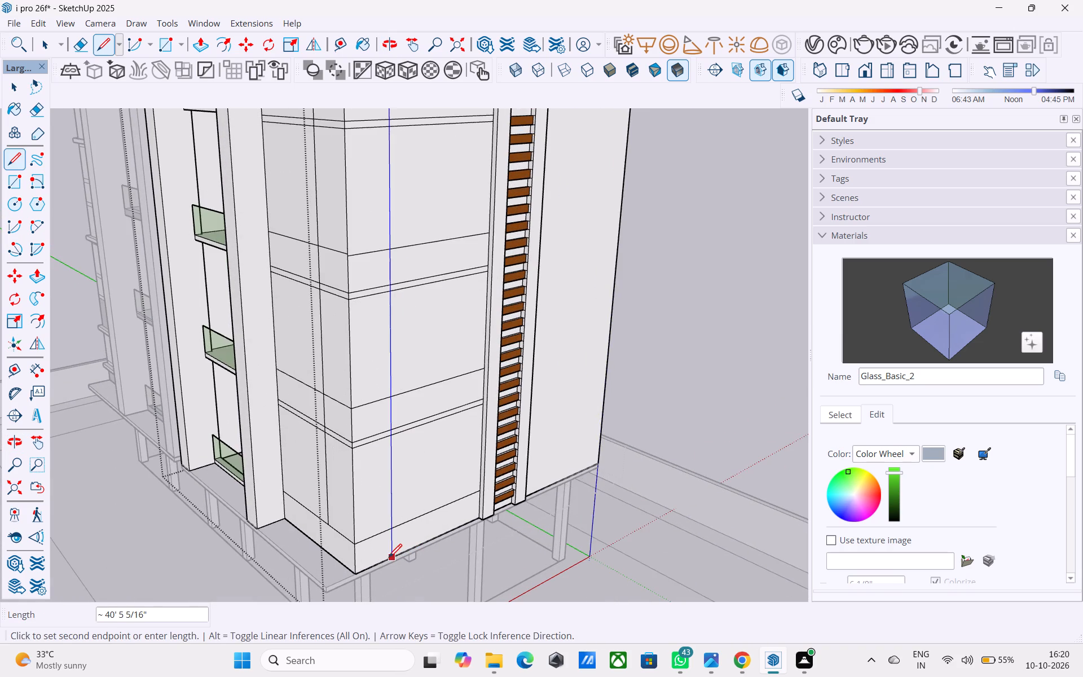
click(389, 559)
key(space)
scroll(389, 558, down, 7)
middle_drag(389, 556, 343, 568)
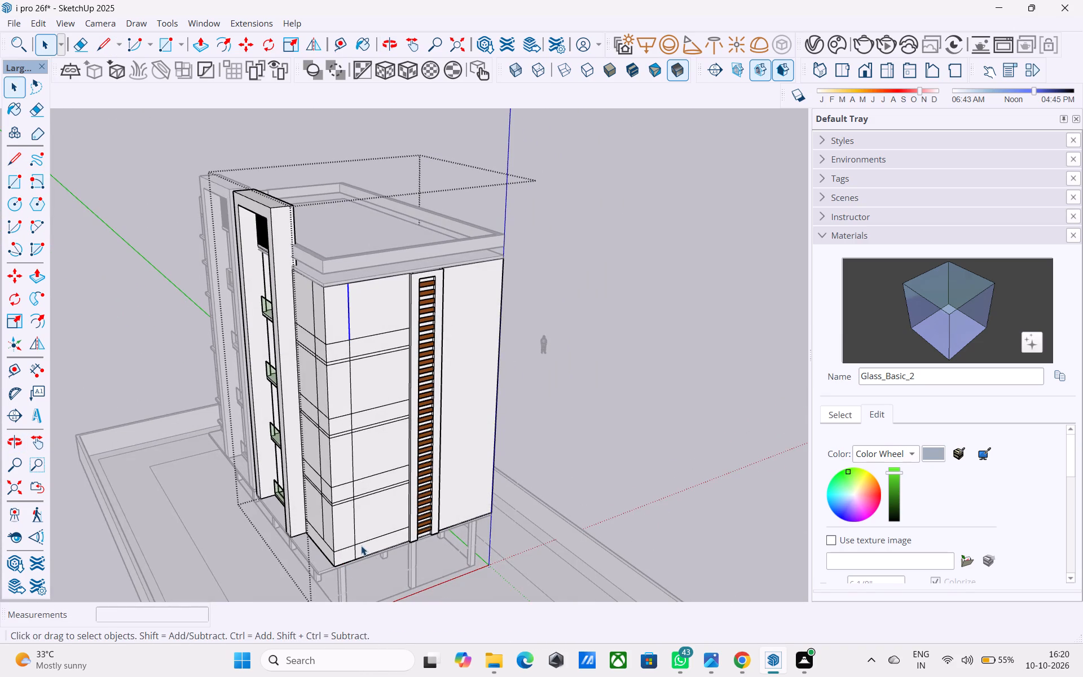
Copy the top storey's short side-wall line segment beside the corner up to the end of the front wall's line.
key(e)
middle_drag(390, 284, 436, 284)
middle_drag(384, 327, 441, 317)
scroll(408, 337, up, 2)
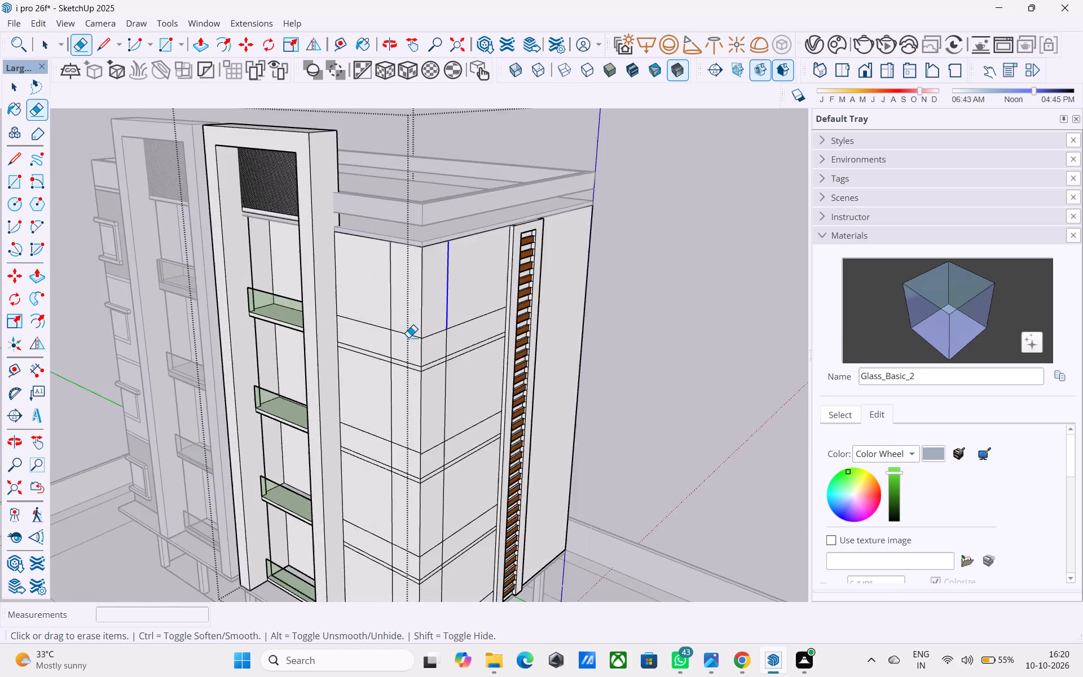
scroll(408, 337, up, 9)
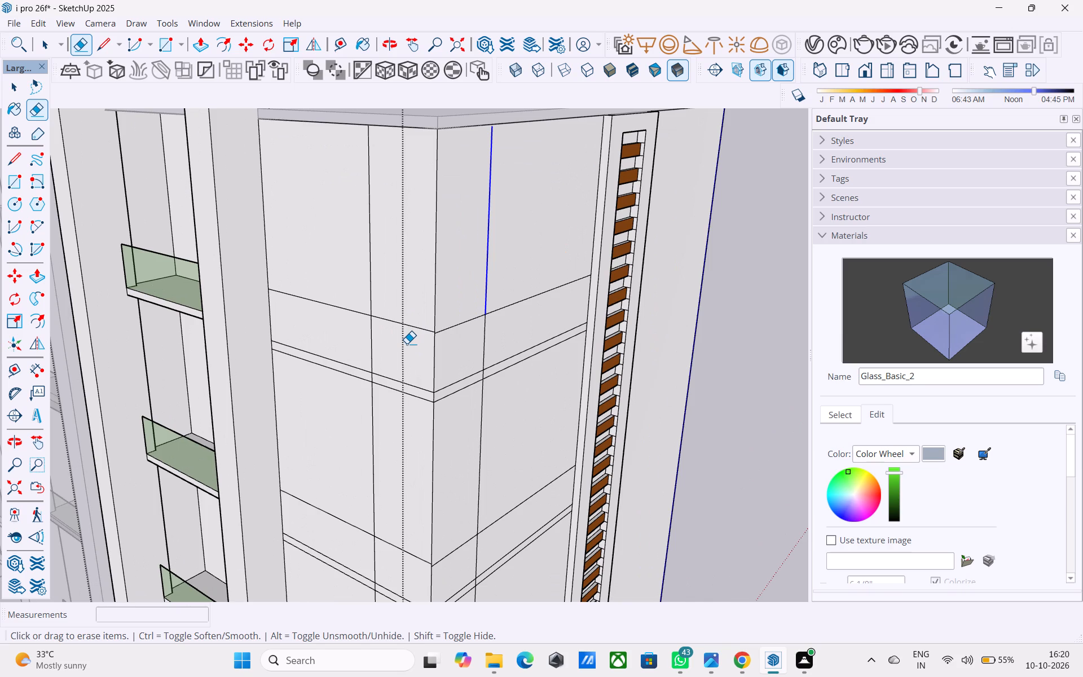
key(space)
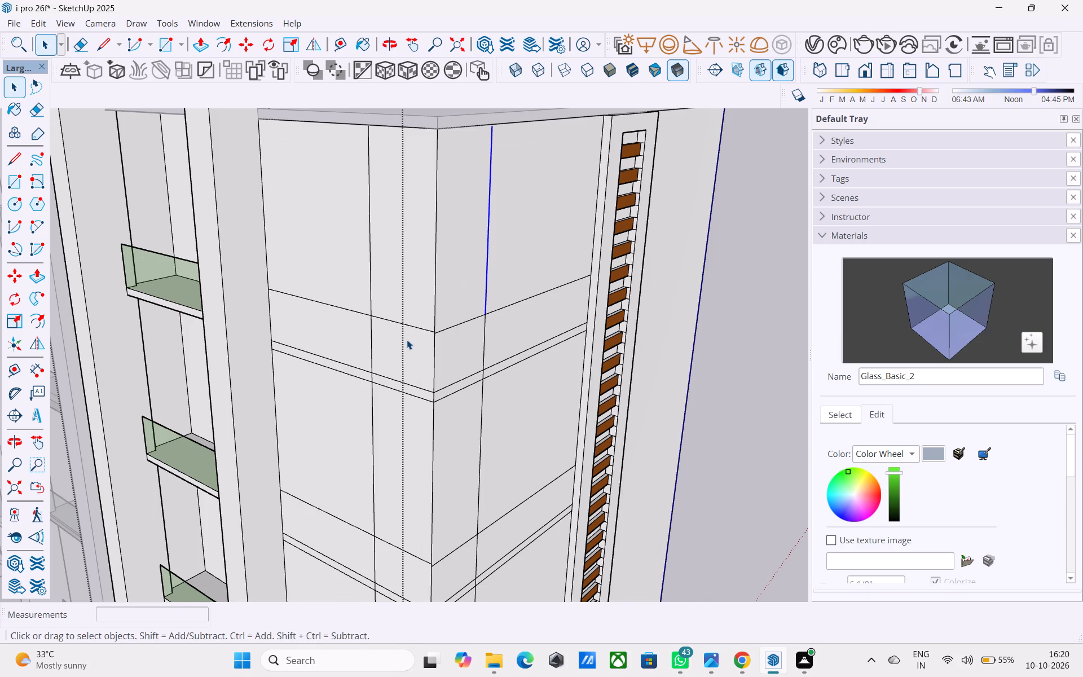
scroll(407, 339, down, 1)
scroll(469, 343, up, 12)
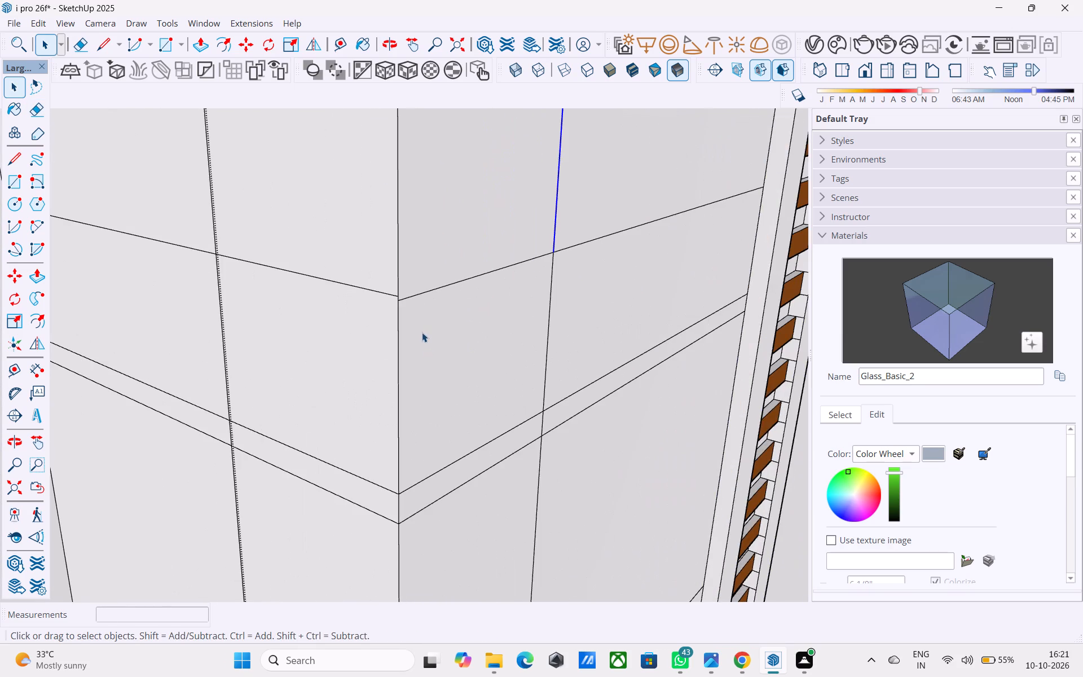
middle_drag(422, 332, 393, 316)
click(417, 293)
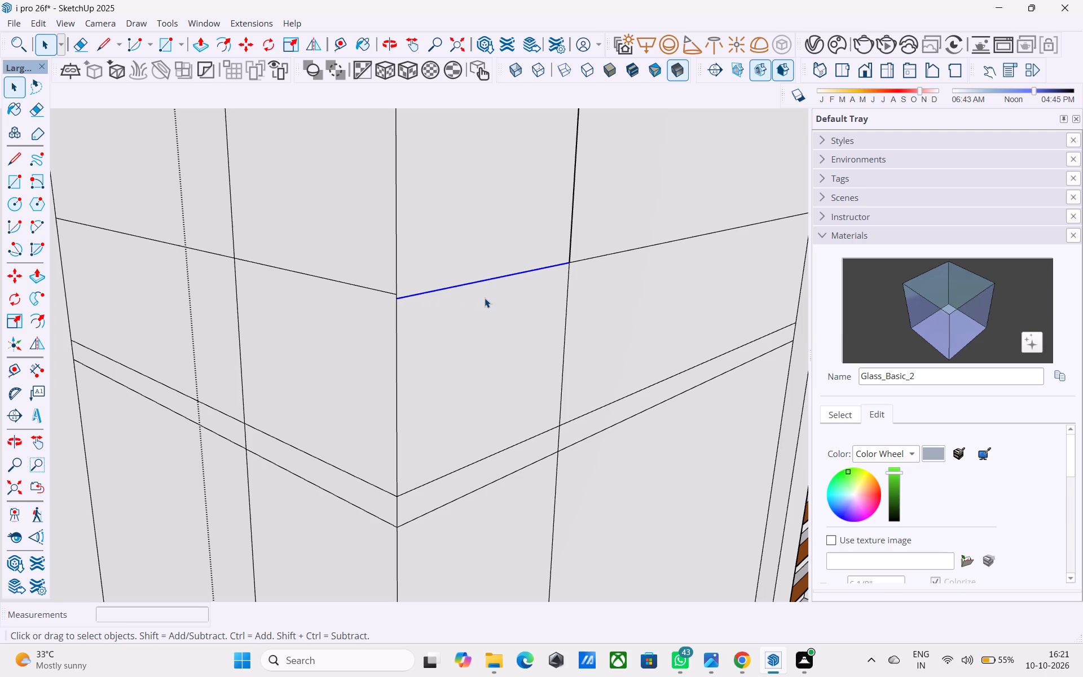
key(m)
scroll(410, 318, up, 3)
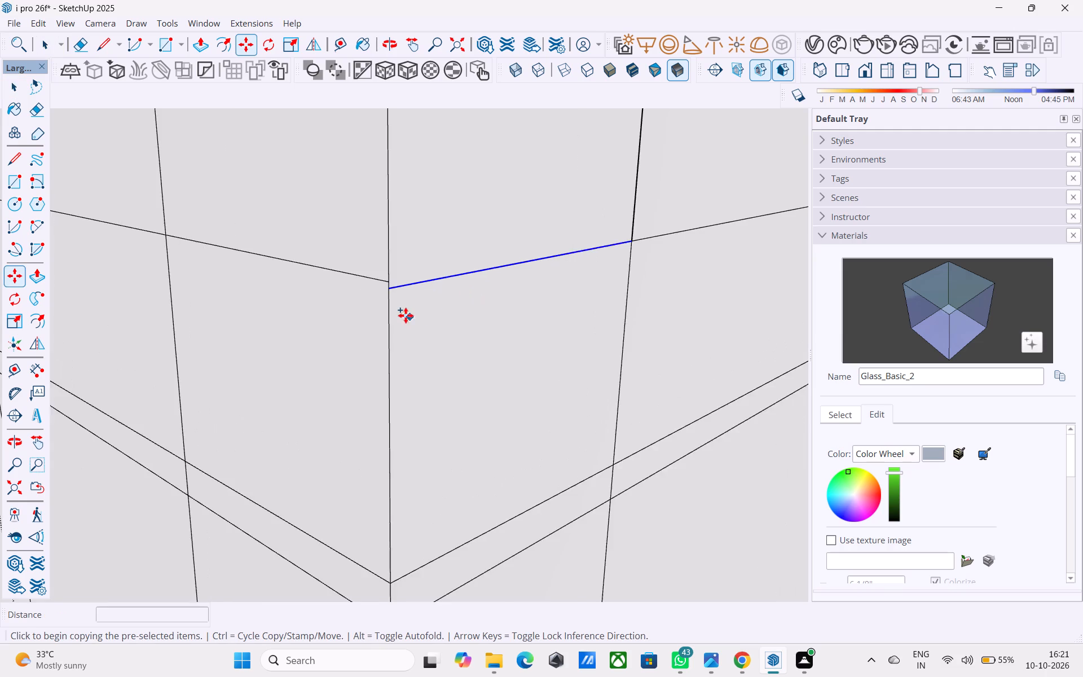
scroll(406, 315, up, 4)
click(384, 282)
click(382, 271)
scroll(380, 270, down, 2)
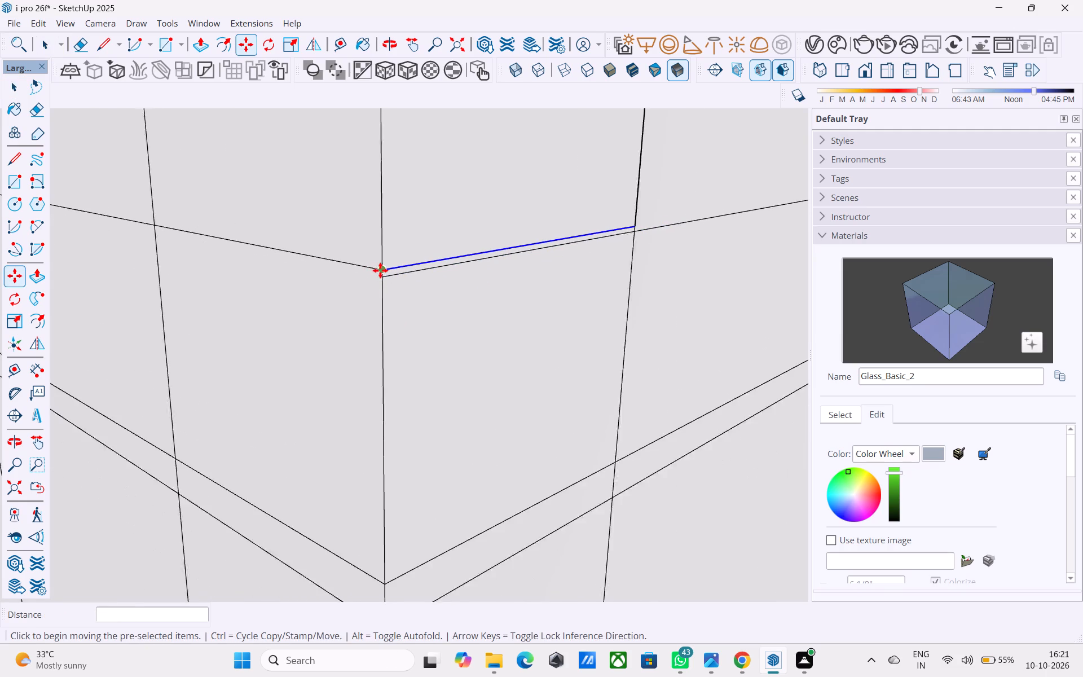
scroll(380, 270, down, 7)
Delete the original short segment just below the copied one on the side wall.
key(space)
scroll(387, 278, up, 4)
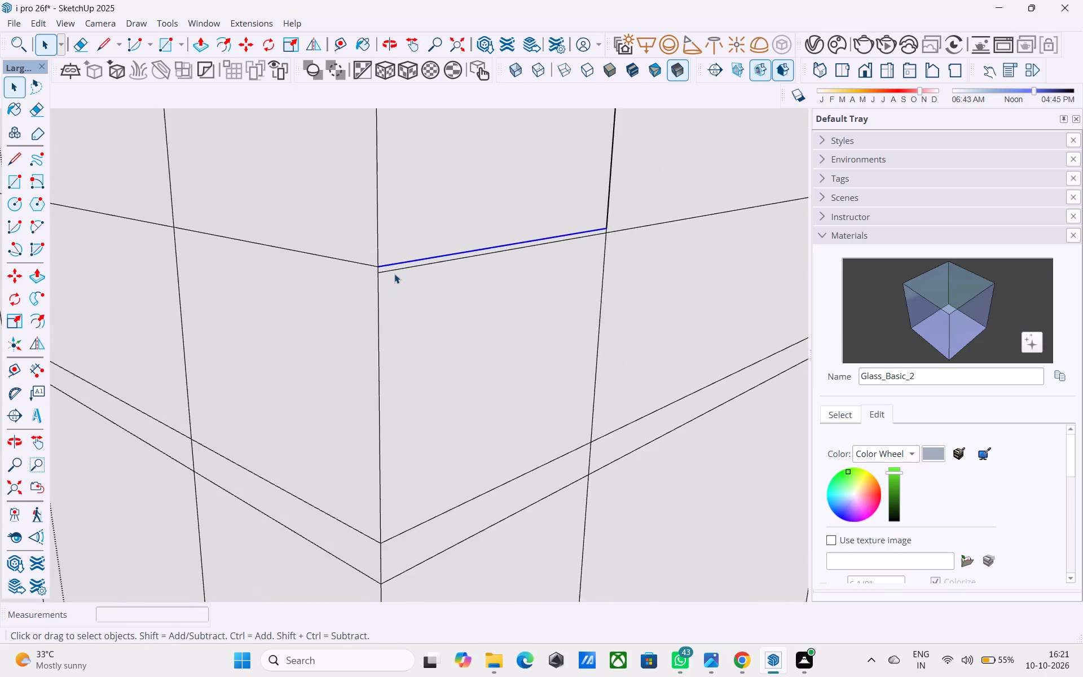
scroll(394, 274, up, 1)
click(396, 267)
scroll(395, 268, down, 1)
key(Delete)
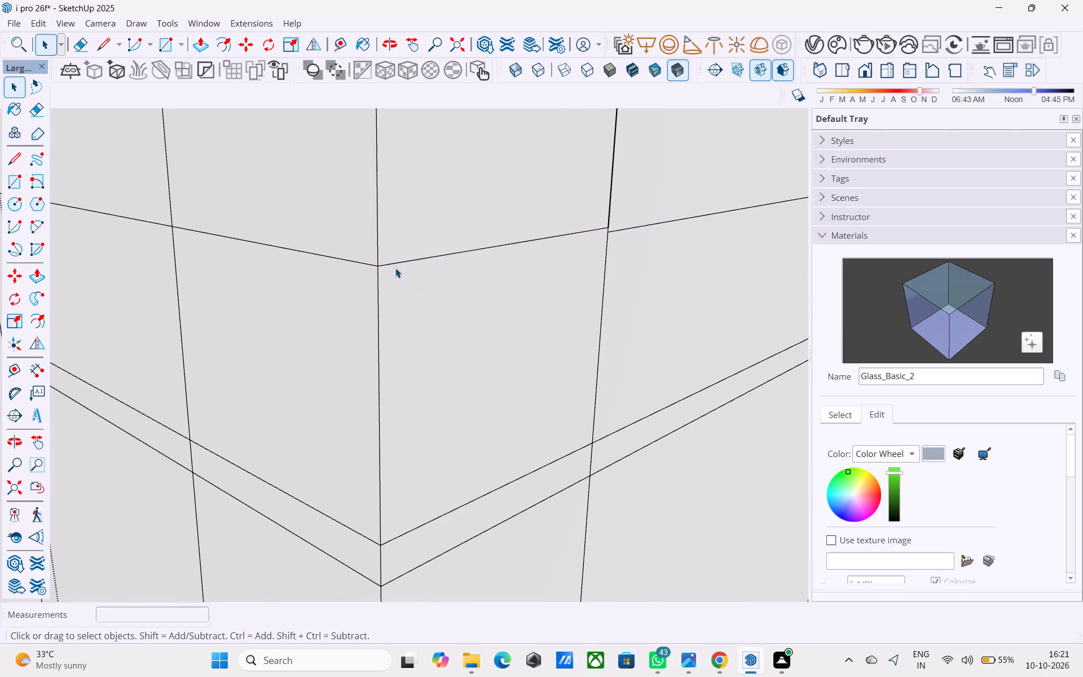
Erase the side wall's horizontal lines between the new vertical line and the slatted strip on the upper three storeys.
key(e)
scroll(394, 268, down, 12)
scroll(425, 299, up, 1)
scroll(422, 302, down, 4)
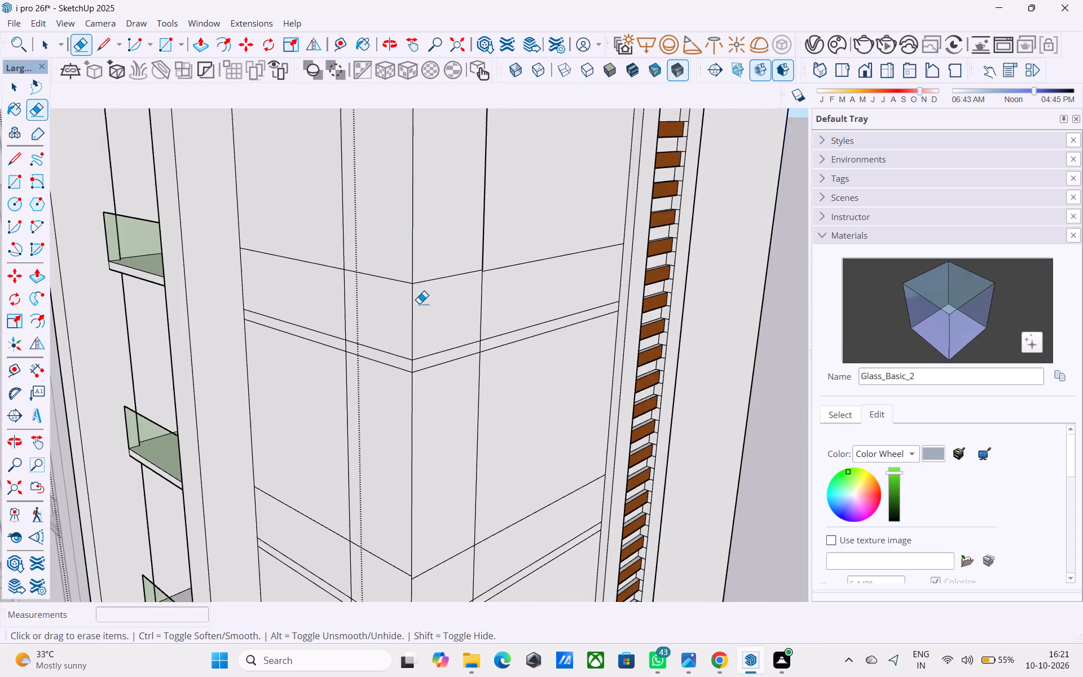
scroll(419, 304, down, 9)
middle_drag(416, 305, 725, 323)
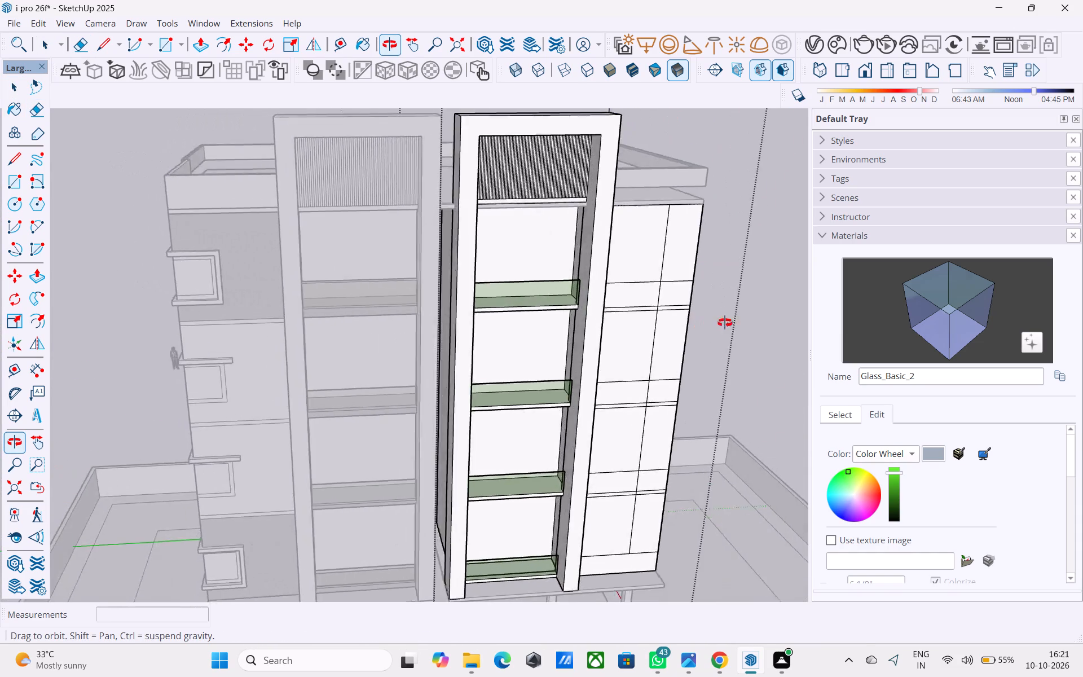
middle_drag(725, 323, 422, 327)
scroll(452, 318, up, 3)
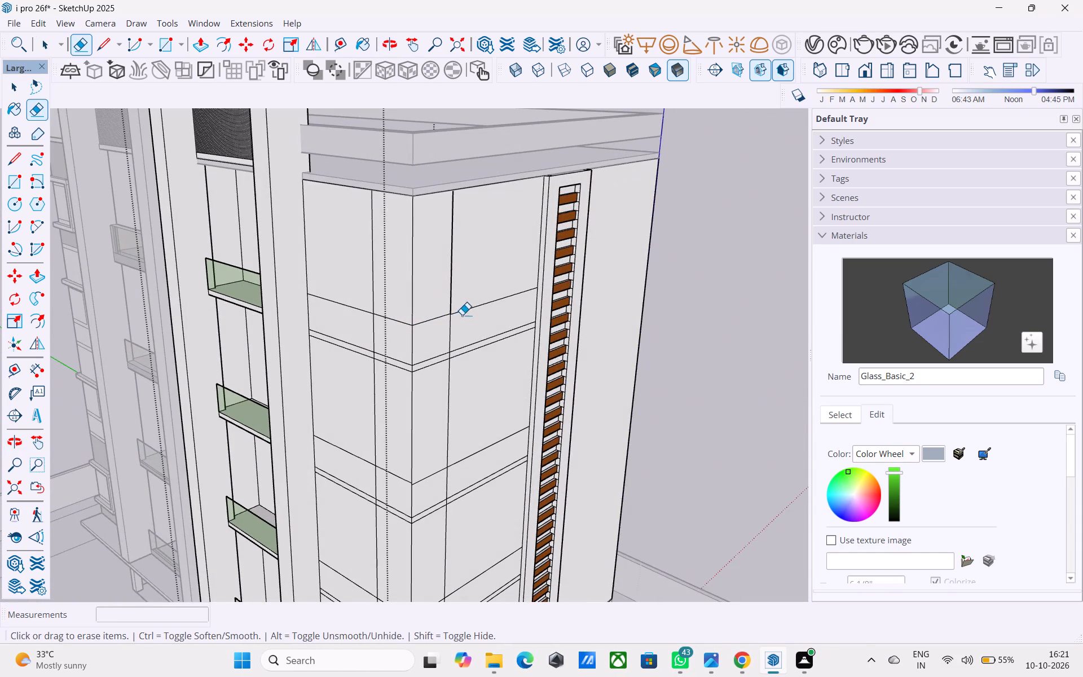
click(462, 315)
drag(476, 305, 478, 320)
middle_drag(472, 338, 452, 297)
drag(463, 410, 462, 407)
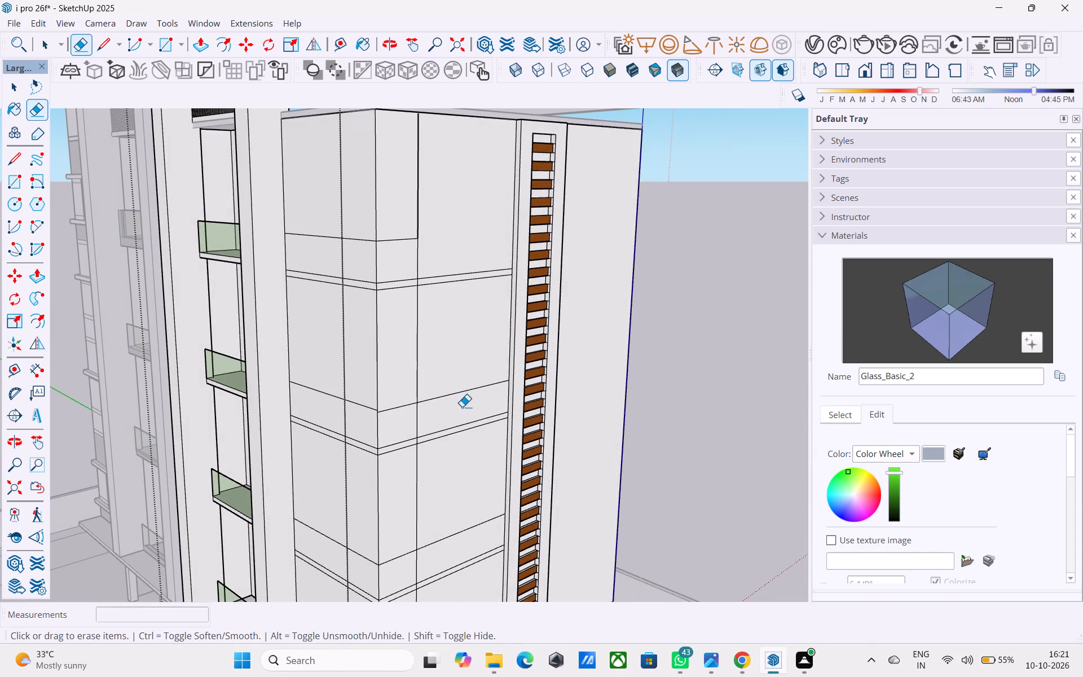
drag(462, 407, 454, 364)
scroll(416, 434, down, 5)
drag(458, 497, 455, 478)
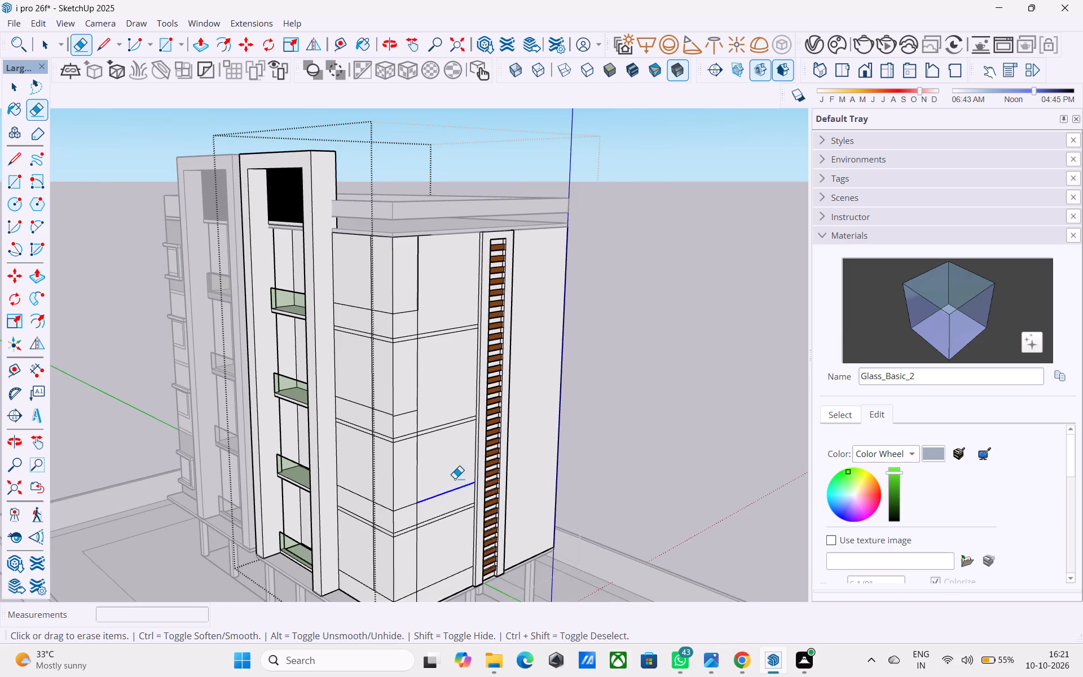
drag(455, 478, 455, 485)
Erase the lowest storey's line towards the slatted strip and the side wall's vertical stubs beneath the lower two storeys' panel outlines.
scroll(389, 387, down, 6)
scroll(434, 553, up, 8)
middle_drag(385, 470, 613, 450)
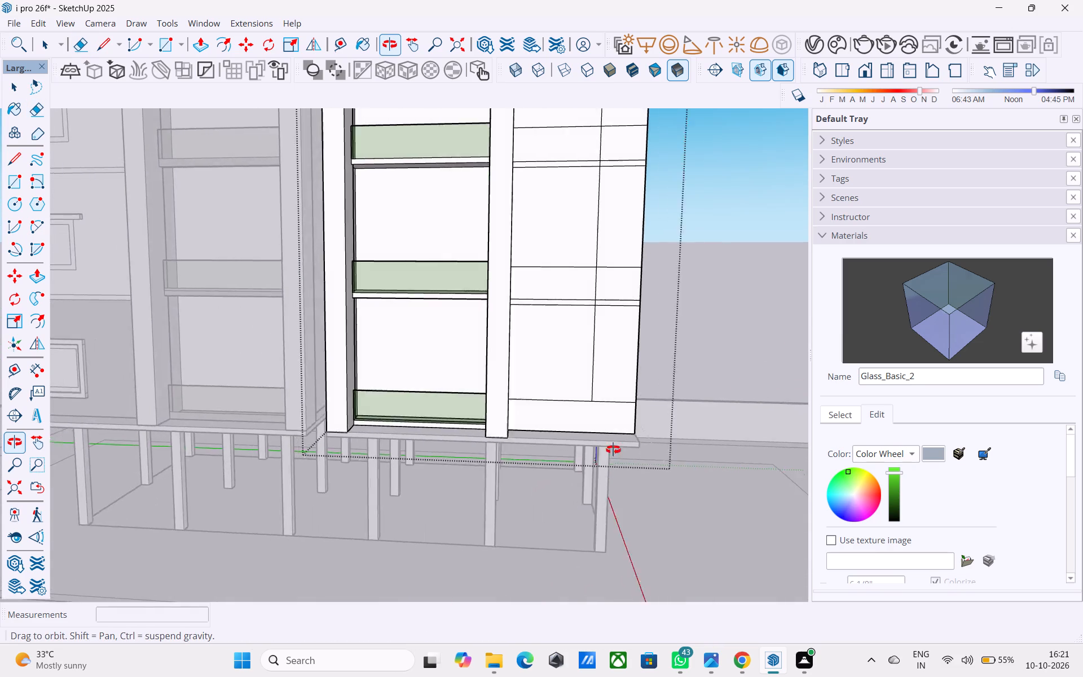
middle_drag(613, 450, 404, 472)
drag(423, 430, 426, 439)
drag(404, 458, 400, 460)
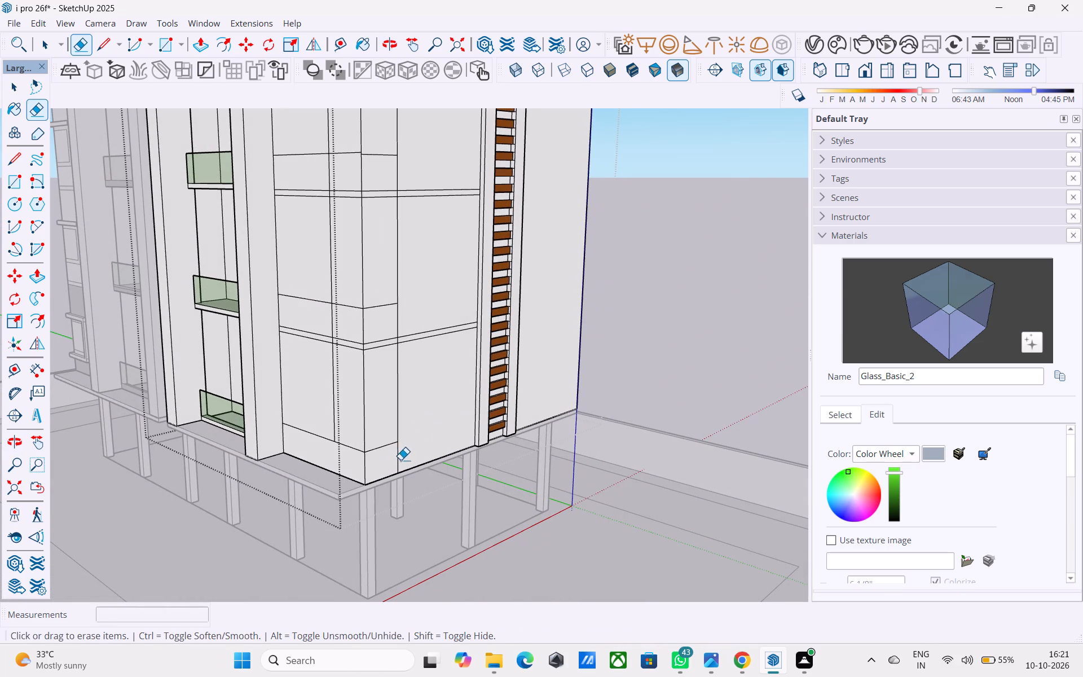
drag(400, 460, 391, 465)
middle_drag(391, 467, 430, 520)
click(453, 401)
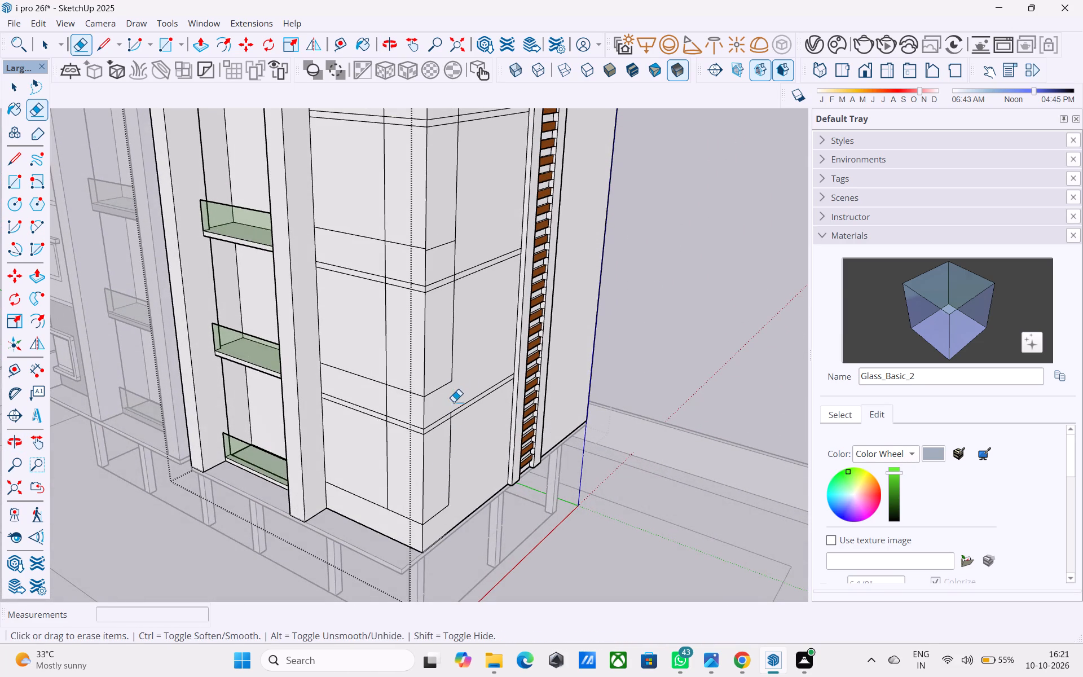
On the front wall's lower two storeys, erase the horizontal lines between tower and vertical line, plus the vertical stub above the divider.
middle_drag(428, 363, 469, 342)
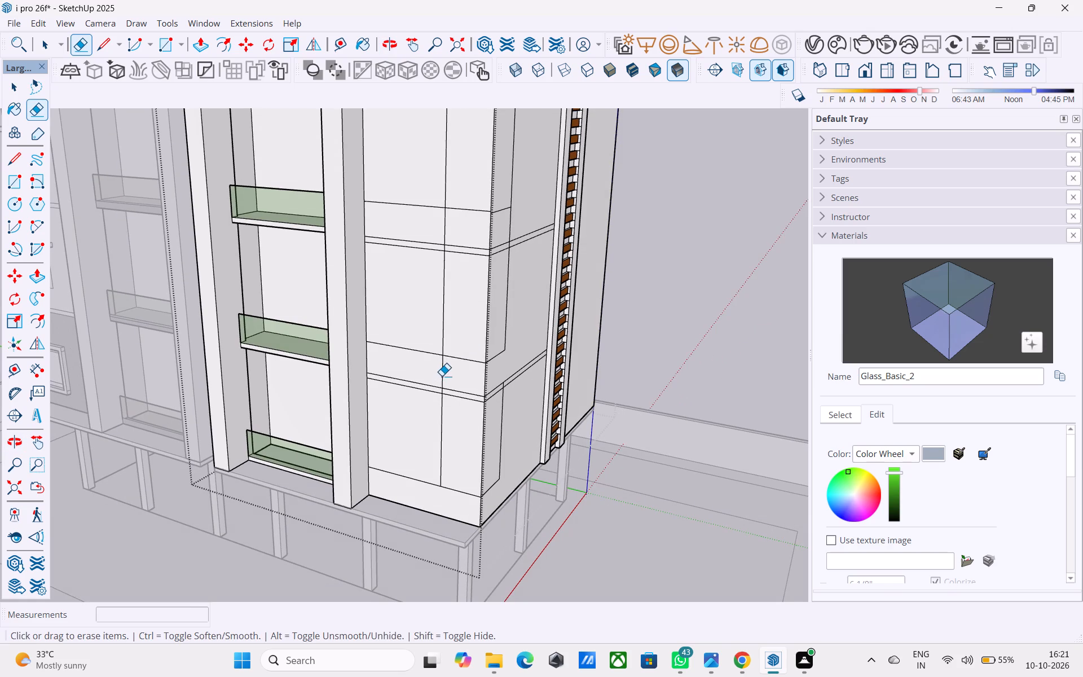
click(442, 376)
drag(429, 355, 430, 349)
drag(420, 485, 426, 472)
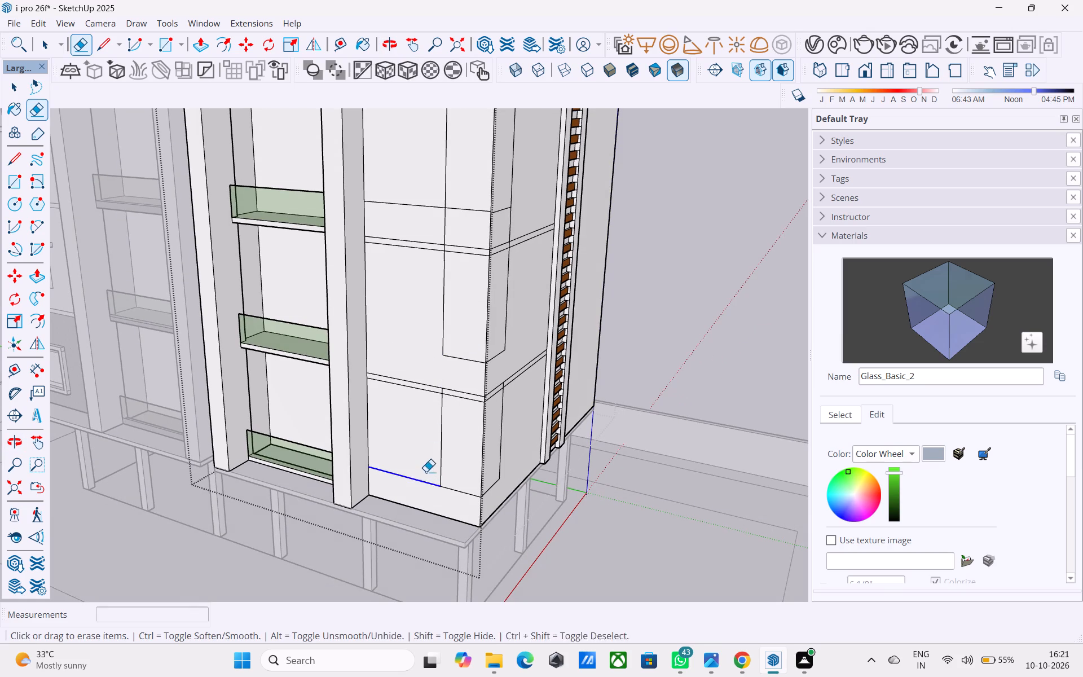
drag(426, 472, 426, 471)
On the front wall's upper two storeys, erase the horizontal lines between tower and vertical line, plus the vertical stubs above the dividers.
scroll(434, 502, down, 5)
scroll(433, 329, up, 4)
click(434, 328)
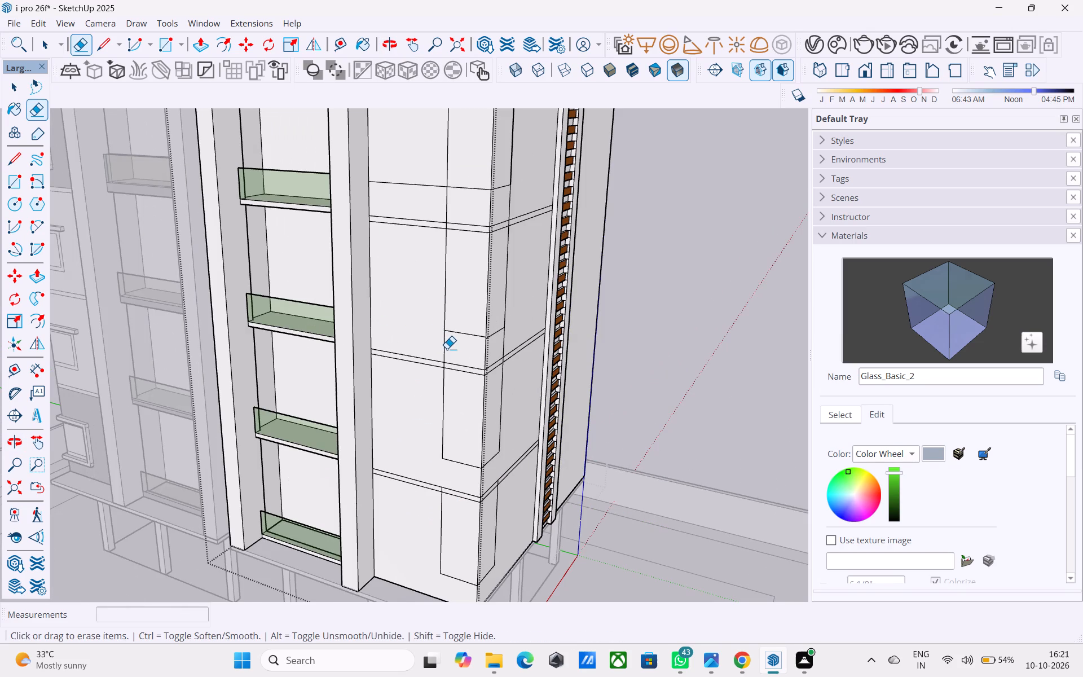
click(447, 349)
drag(447, 348, 441, 349)
scroll(442, 332, down, 5)
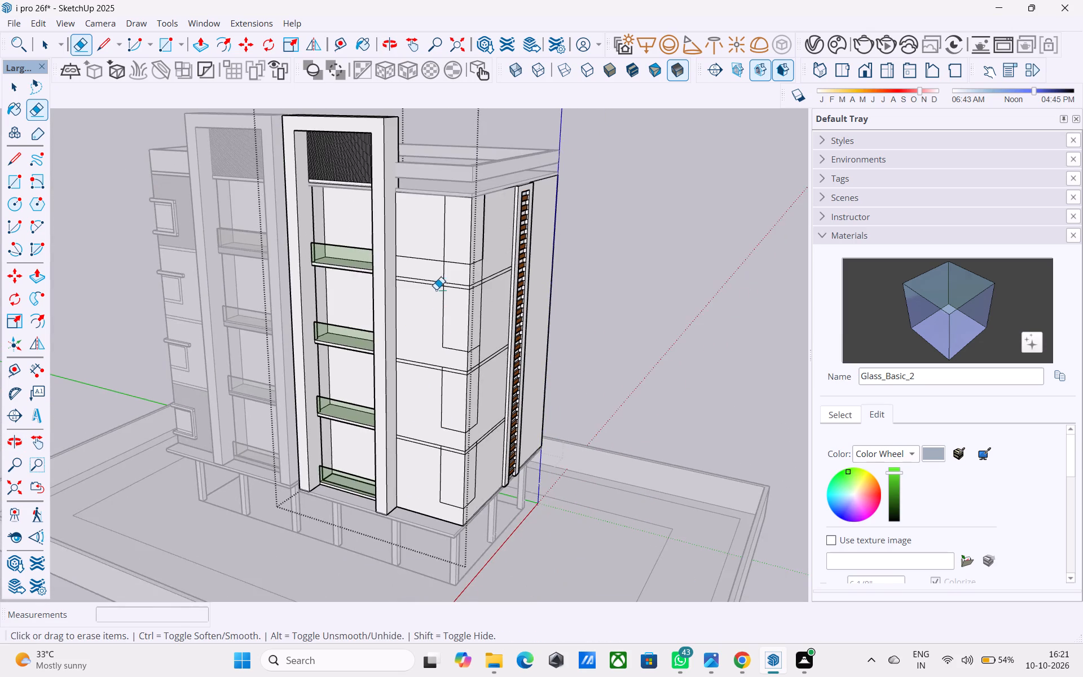
scroll(436, 272, up, 6)
click(448, 275)
drag(434, 245, 434, 263)
middle_drag(527, 285, 517, 285)
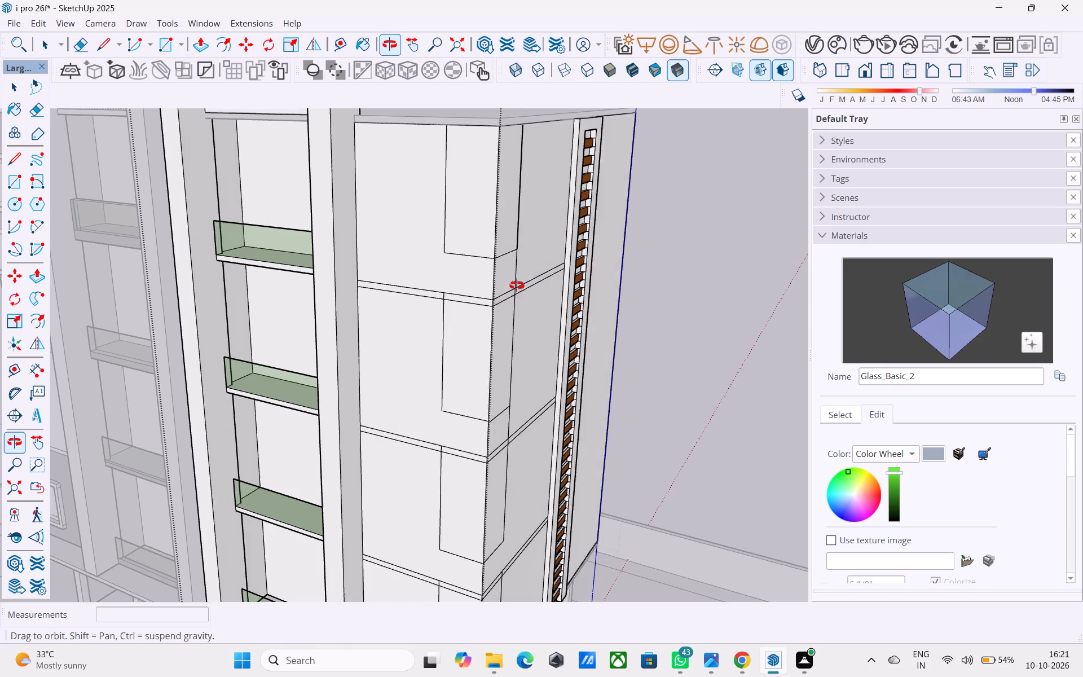
Erase the vertical stubs beneath the side wall's corner panel outlines on the upper two storeys.
middle_drag(517, 285, 444, 285)
drag(386, 270, 394, 271)
scroll(508, 265, down, 4)
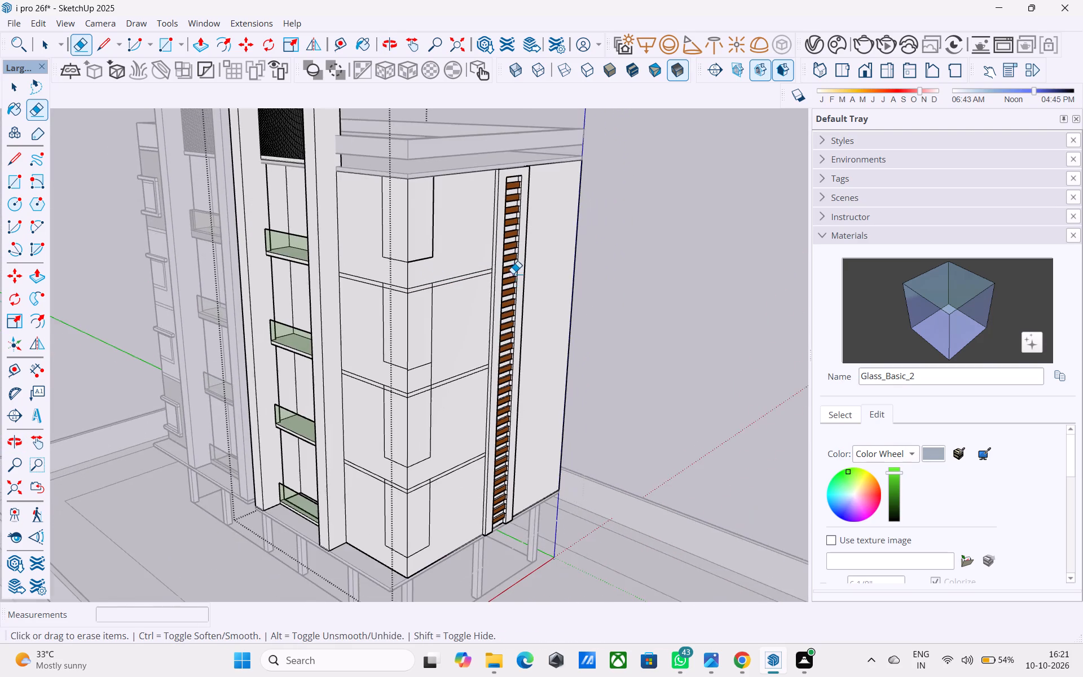
middle_drag(437, 412, 438, 382)
scroll(437, 351, up, 3)
click(430, 345)
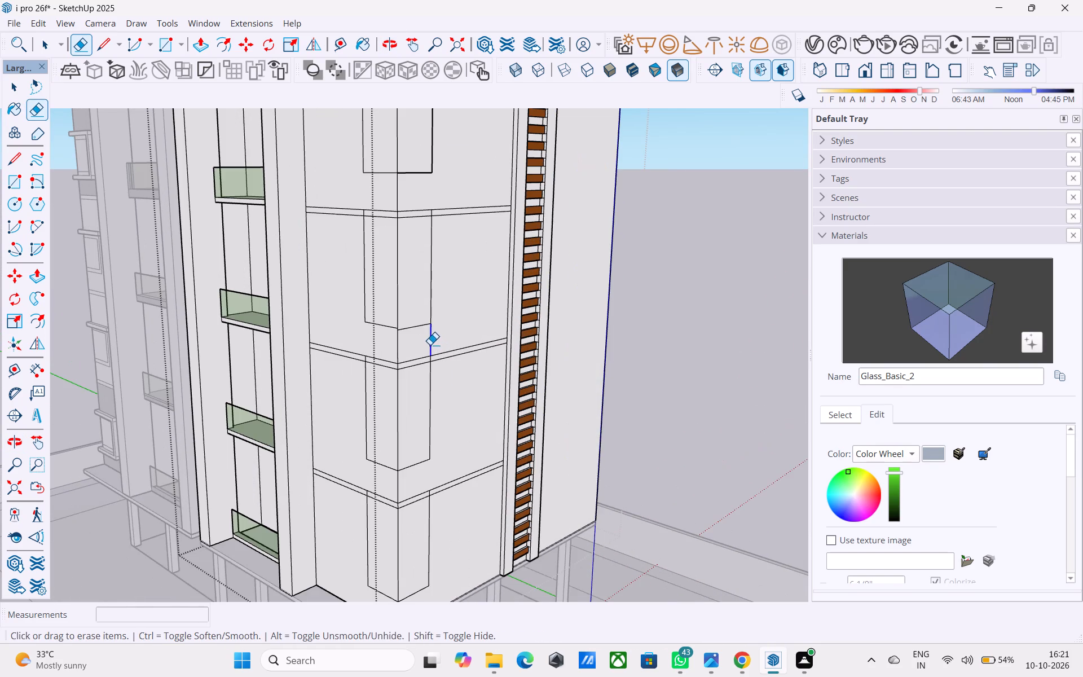
Copy the top storey's side-wall panel bottom edge 4' upward and continue it with a line across the adjoining front-wall panel.
scroll(430, 368, down, 5)
middle_drag(422, 436, 422, 466)
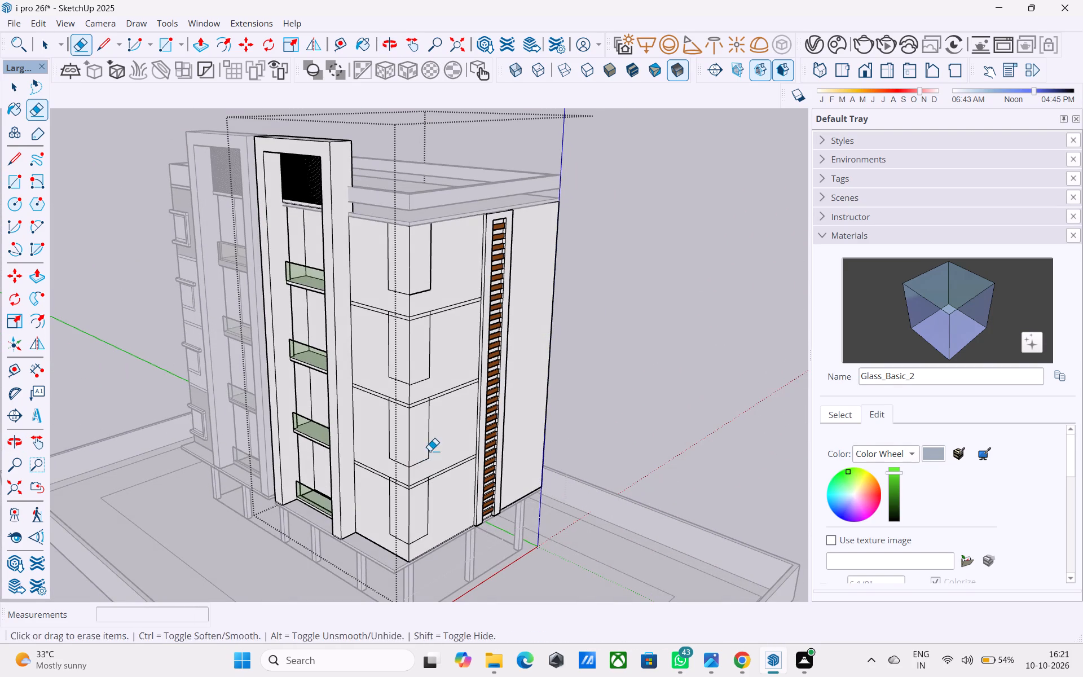
middle_drag(430, 439, 429, 485)
scroll(429, 478, up, 4)
key(space)
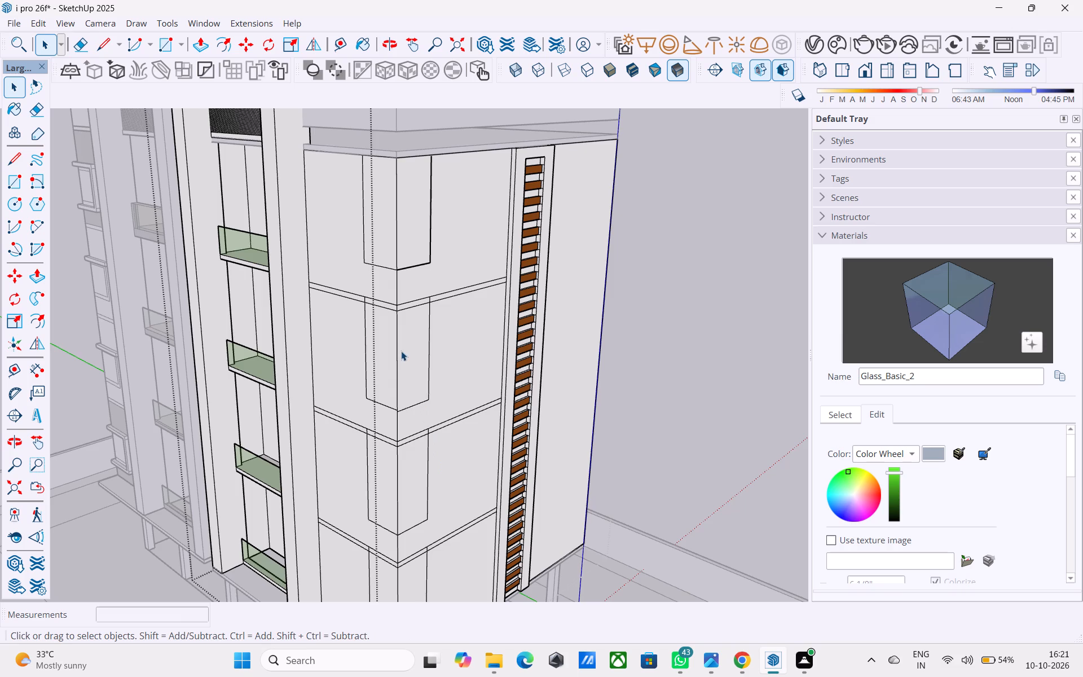
shift+middle_drag(401, 350, 409, 436)
scroll(443, 363, up, 6)
click(413, 345)
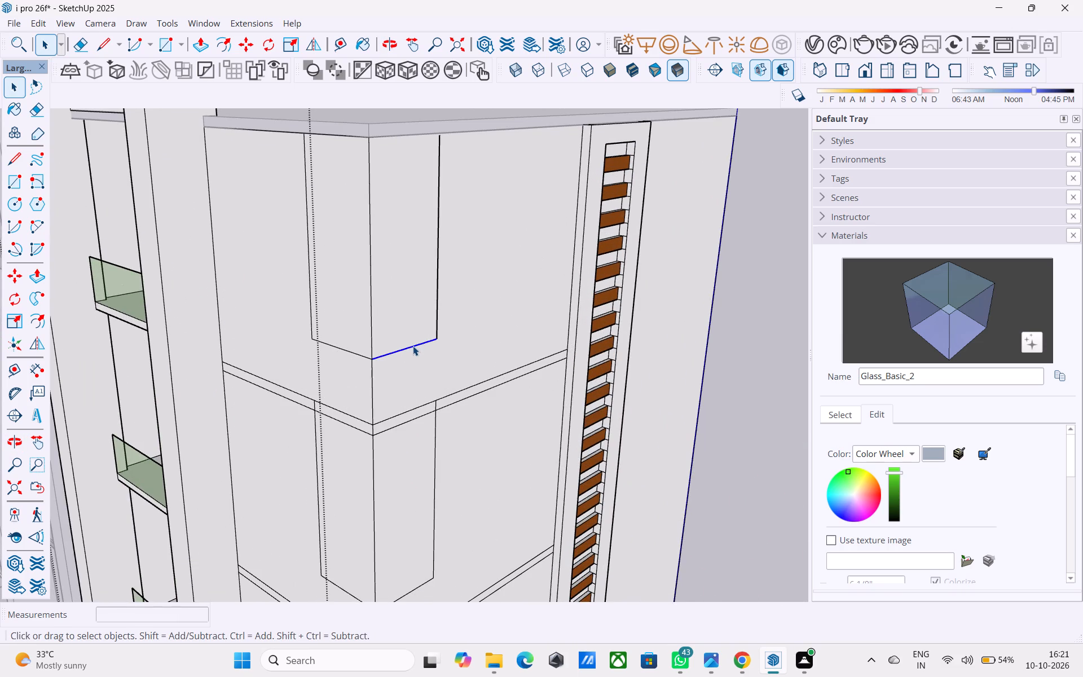
key(m)
scroll(382, 364, up, 4)
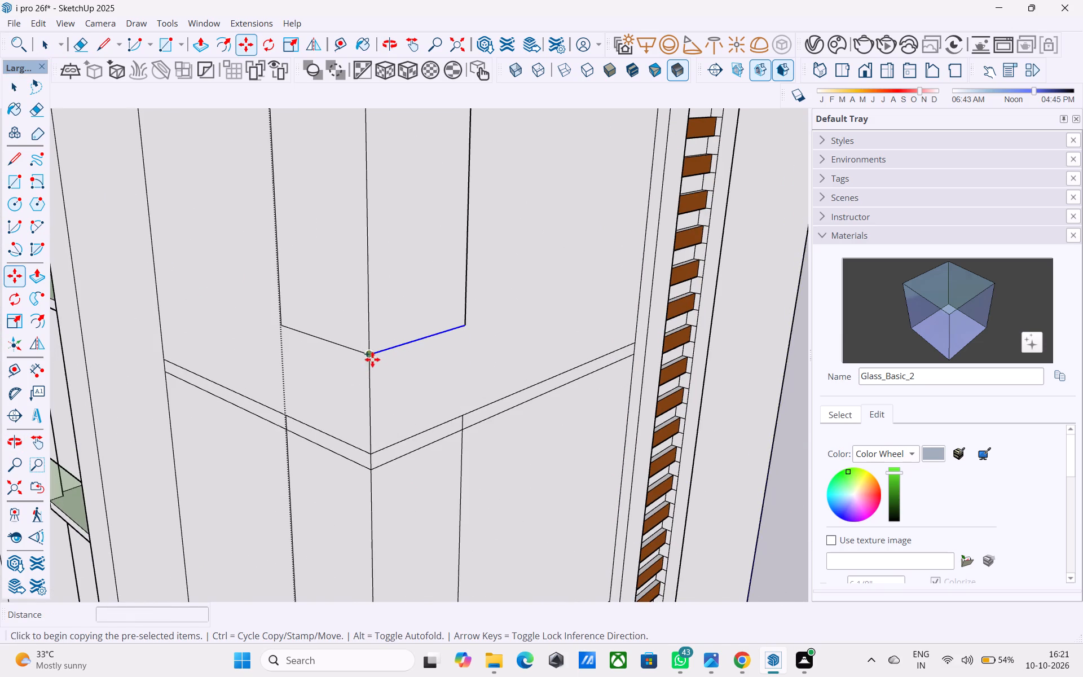
click(373, 355)
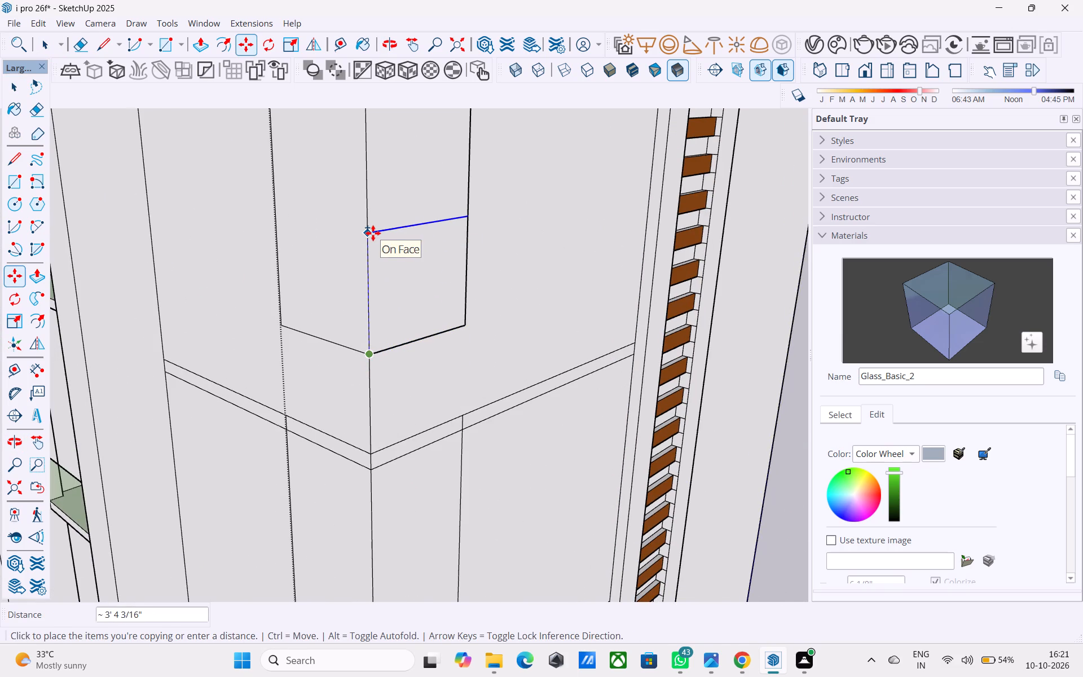
text(4')
key(Return)
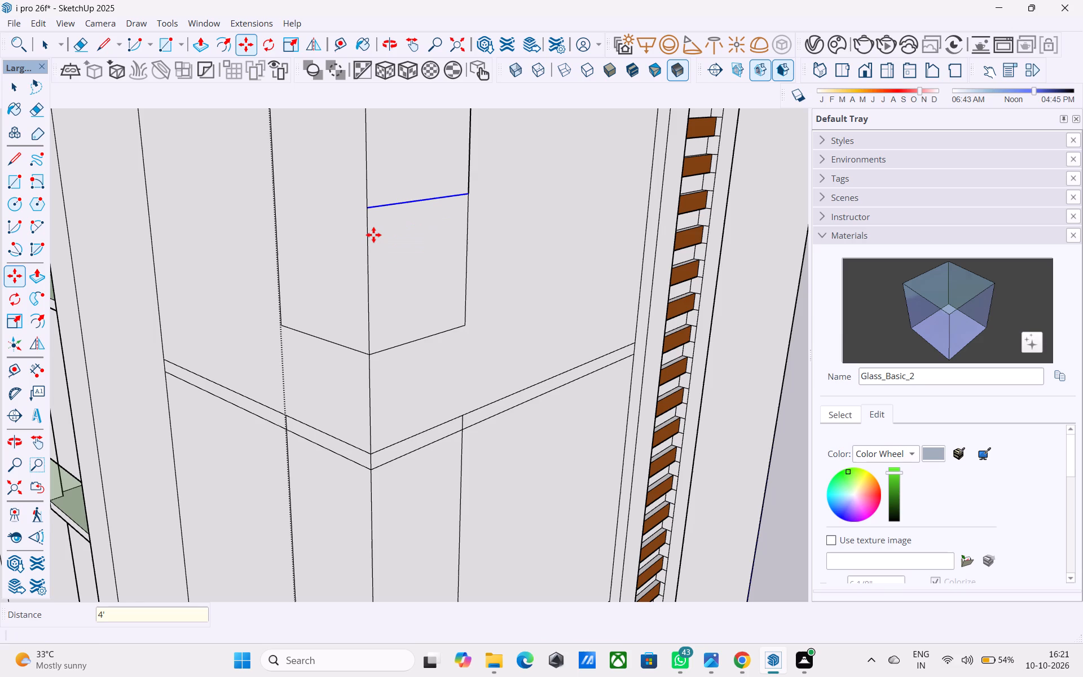
key(l)
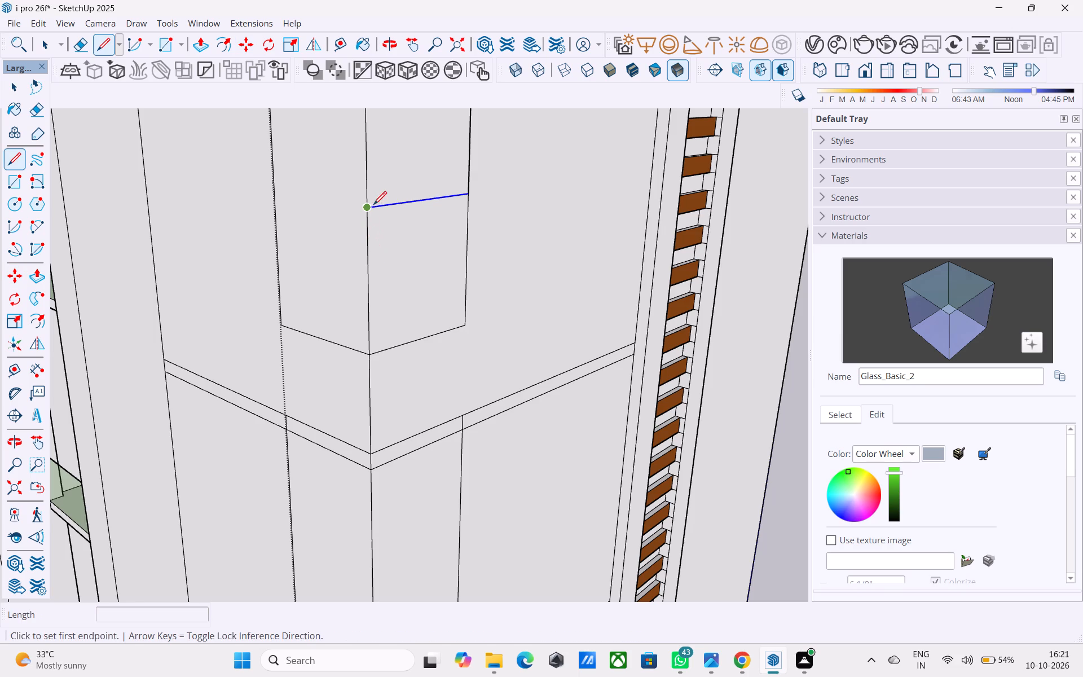
click(373, 204)
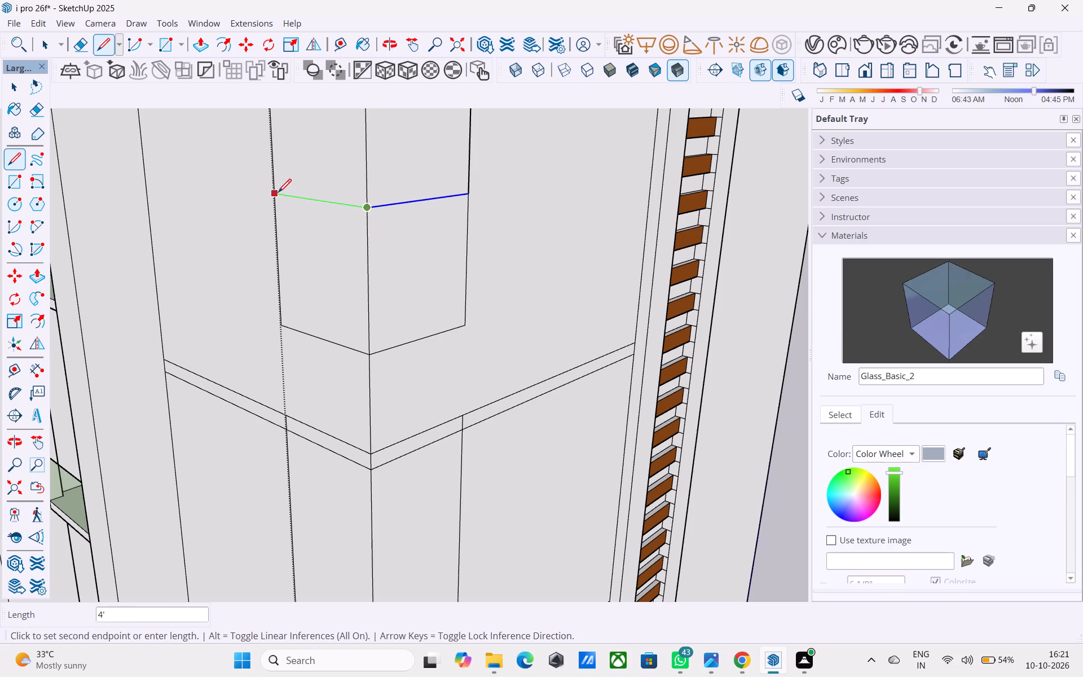
click(278, 192)
scroll(280, 191, down, 5)
middle_drag(357, 221, 324, 379)
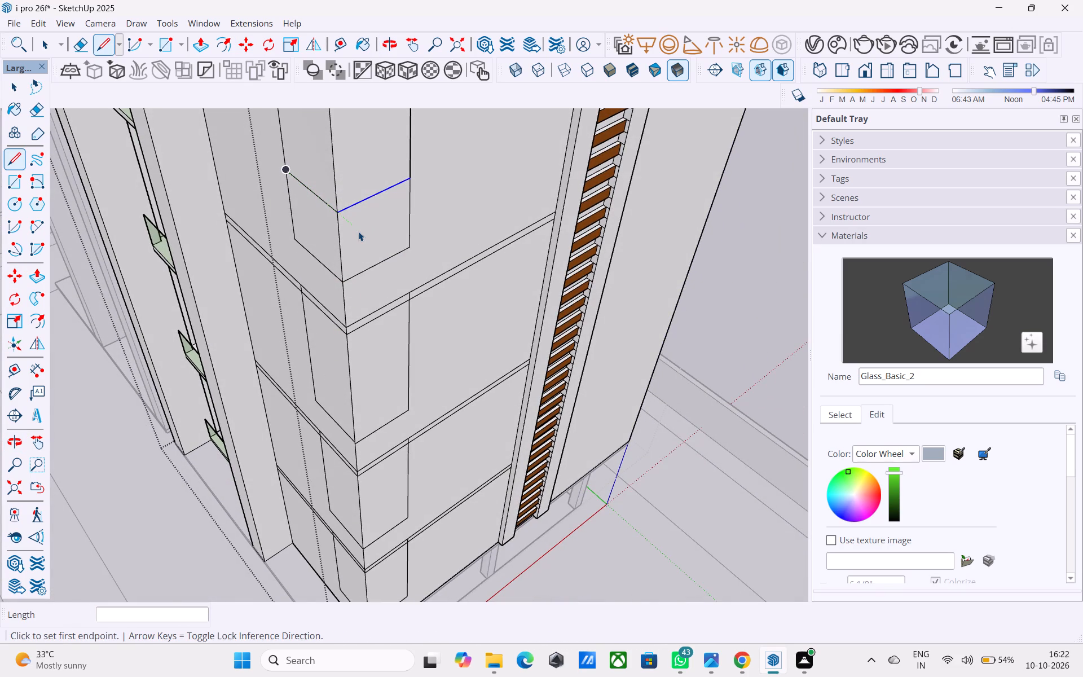
key(space)
Redraw the second-highest side-wall panel's bottom edge from the front panel's corner point, erasing the old lower edge and leftover stub.
middle_drag(358, 229, 349, 151)
scroll(376, 348, down, 4)
middle_drag(396, 416, 393, 411)
scroll(364, 446, up, 4)
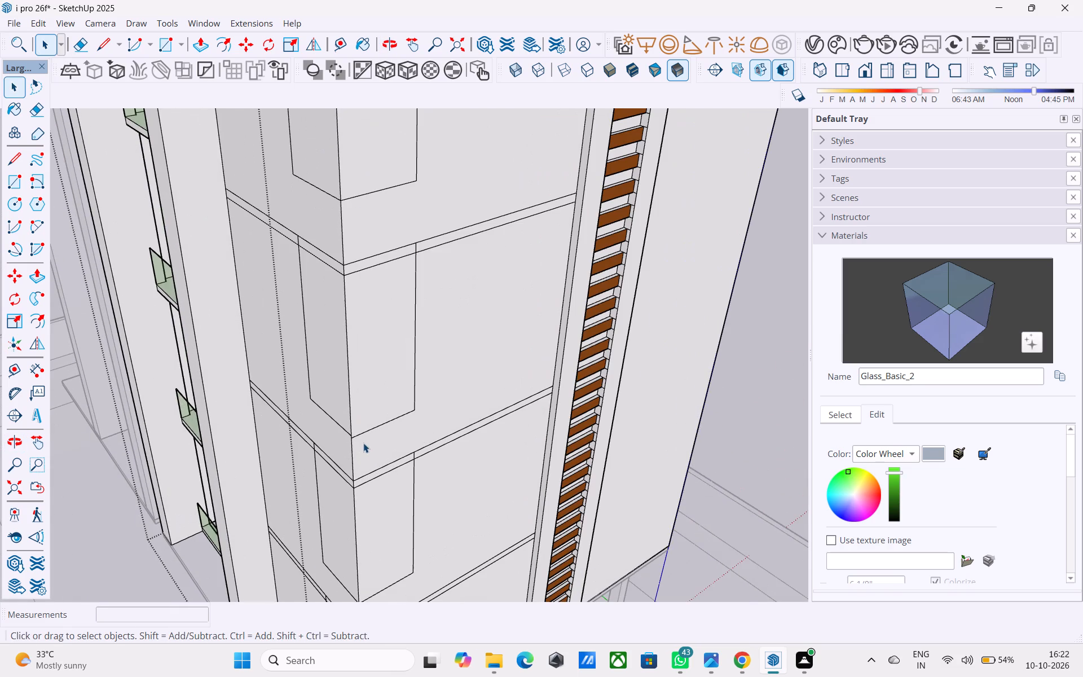
middle_drag(364, 430, 373, 371)
scroll(381, 257, up, 5)
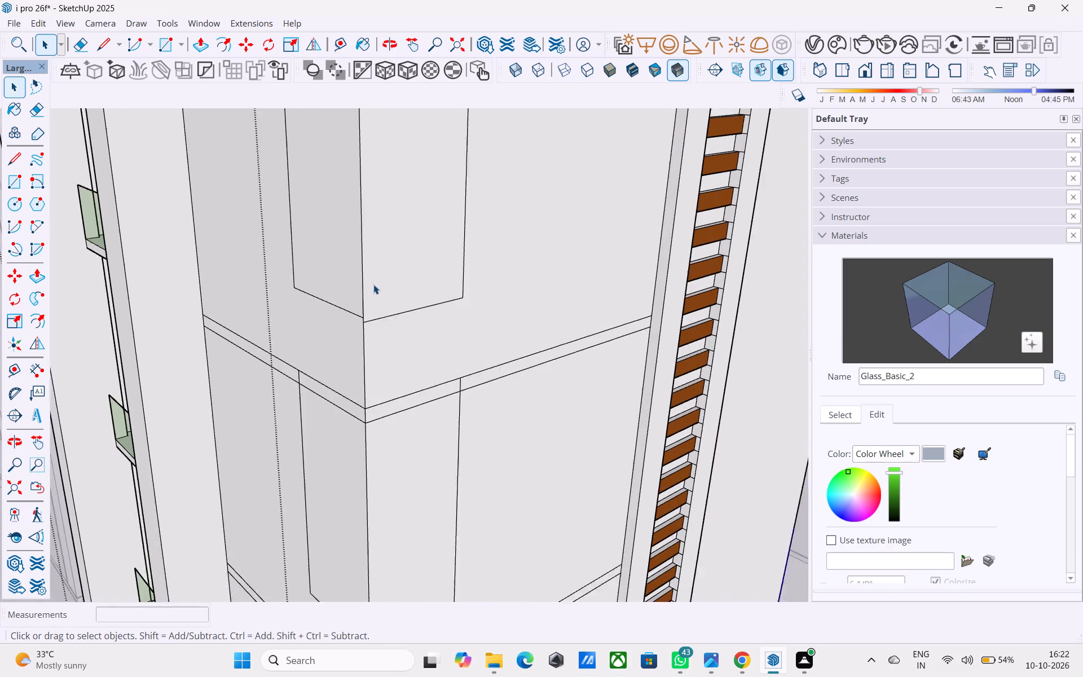
scroll(373, 284, up, 1)
key(l)
scroll(368, 322, up, 3)
click(362, 324)
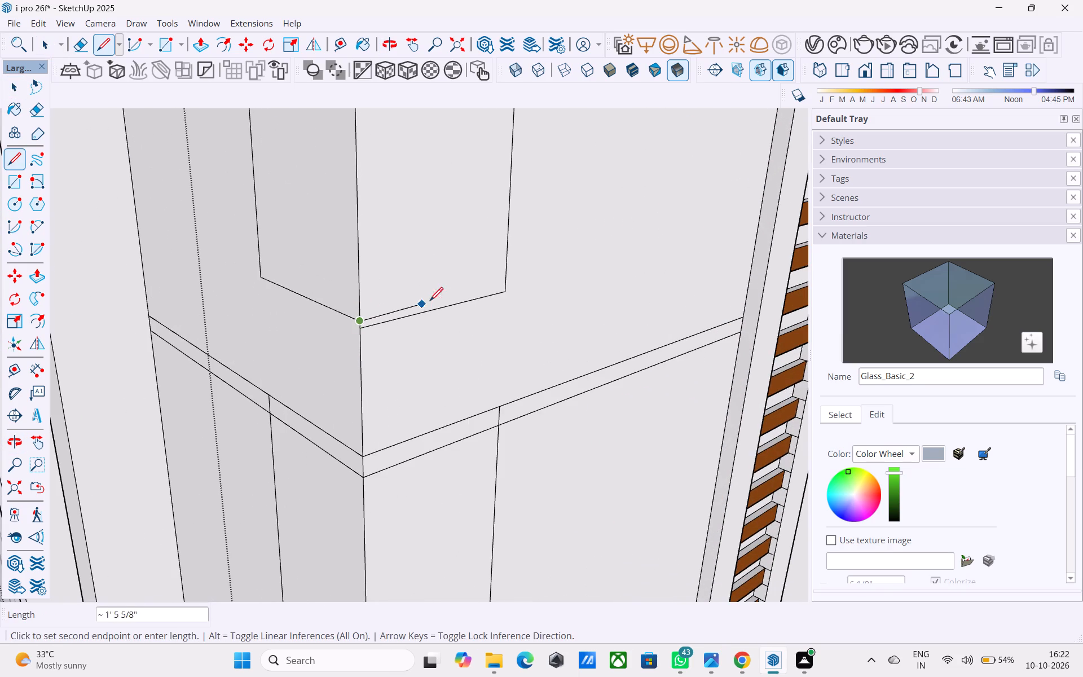
click(505, 288)
key(space)
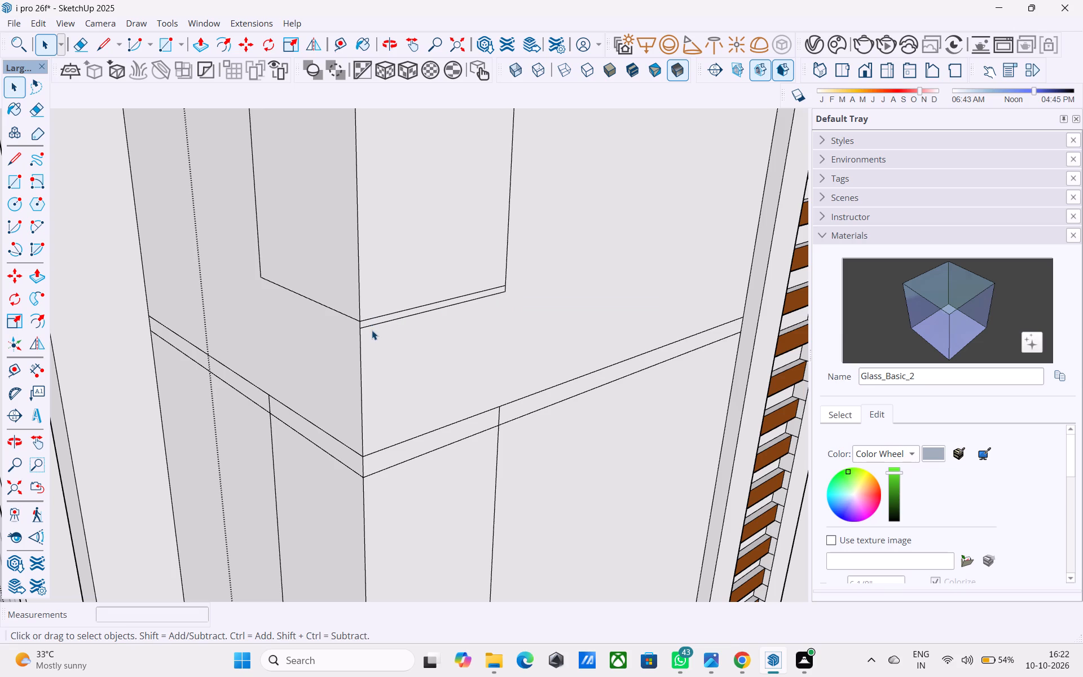
key(e)
click(371, 326)
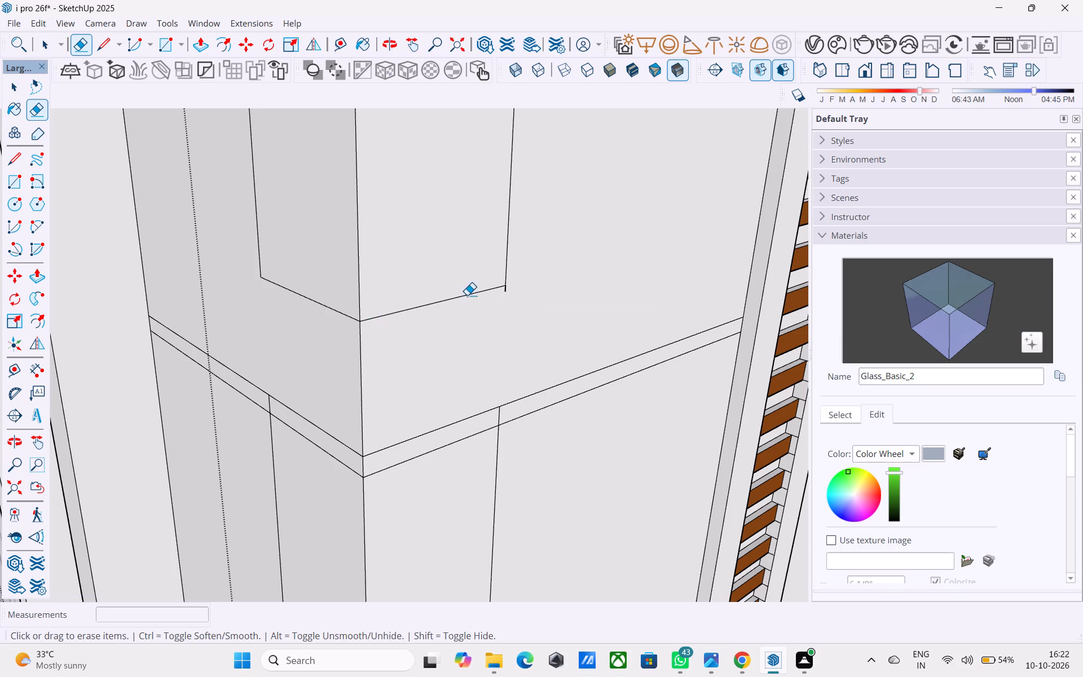
scroll(533, 295, up, 9)
drag(485, 279, 493, 277)
scroll(498, 297, down, 10)
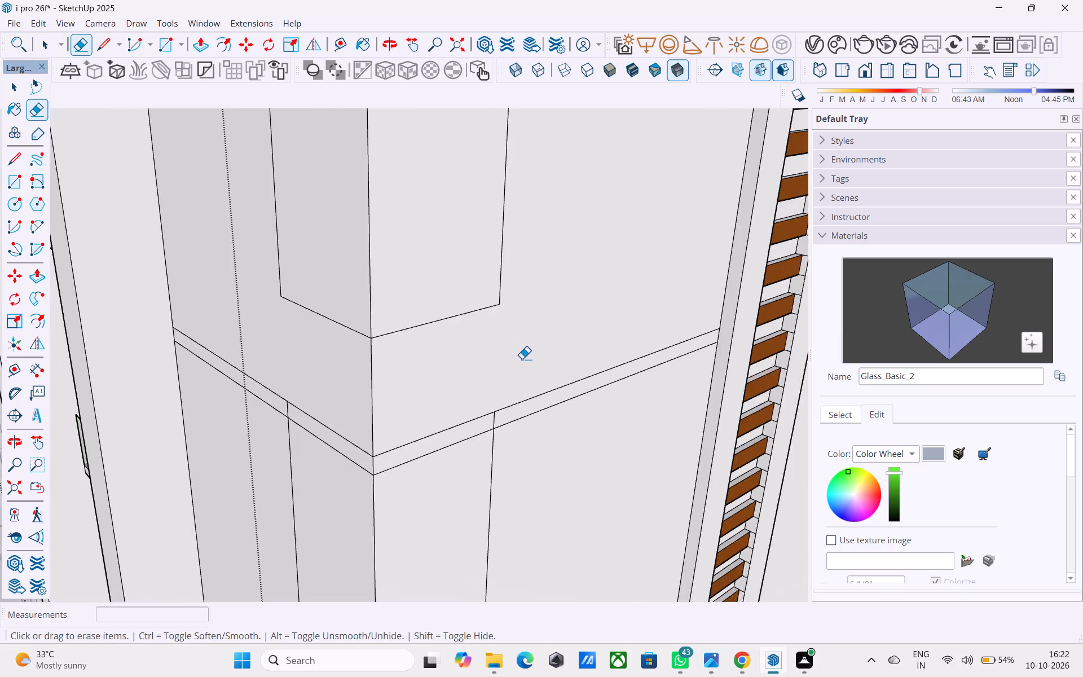
scroll(522, 359, down, 11)
key(space)
Copy the second-highest storey's side-wall panel bottom edge 4' upward and extend it with a line across the adjoining front-wall panel.
scroll(468, 371, down, 1)
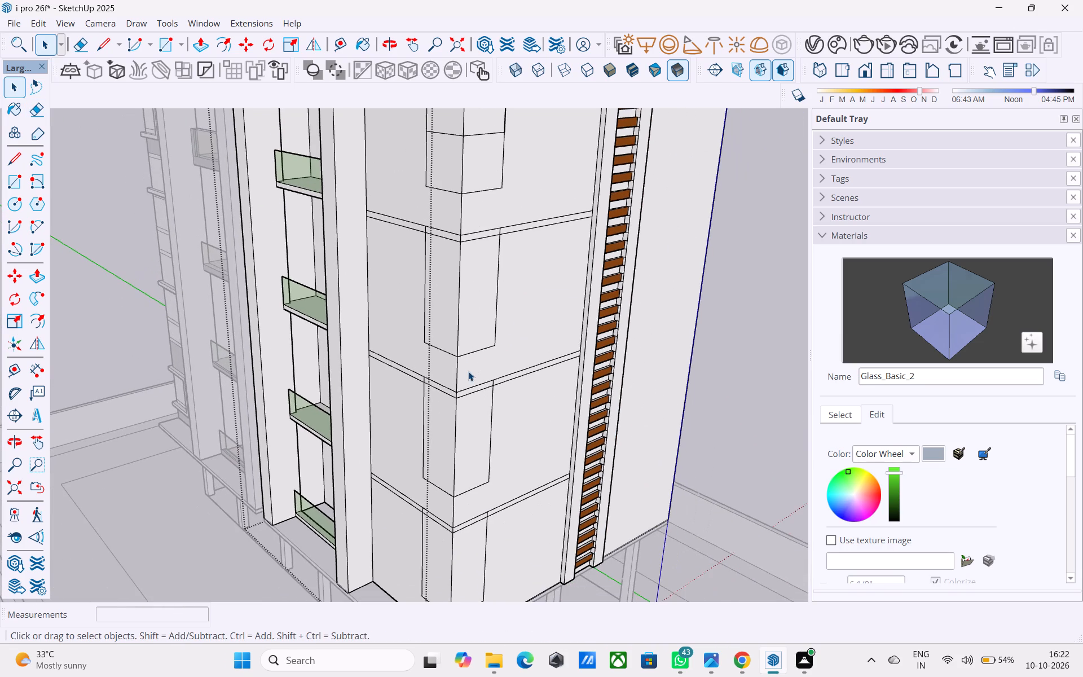
click(466, 355)
key(m)
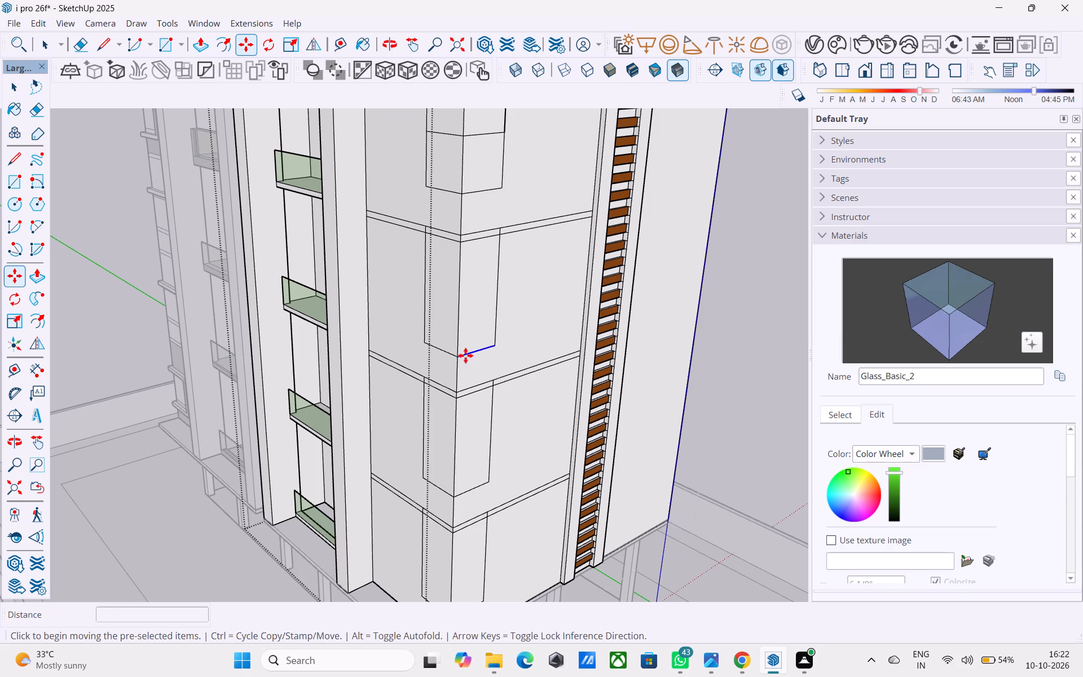
scroll(465, 355, up, 8)
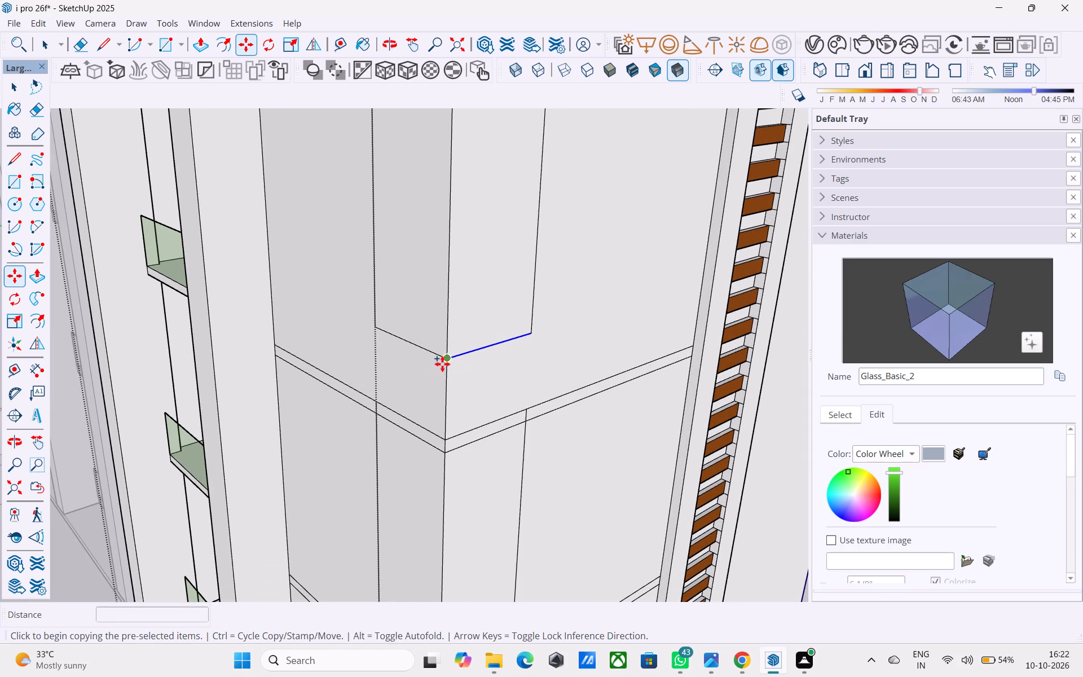
click(442, 363)
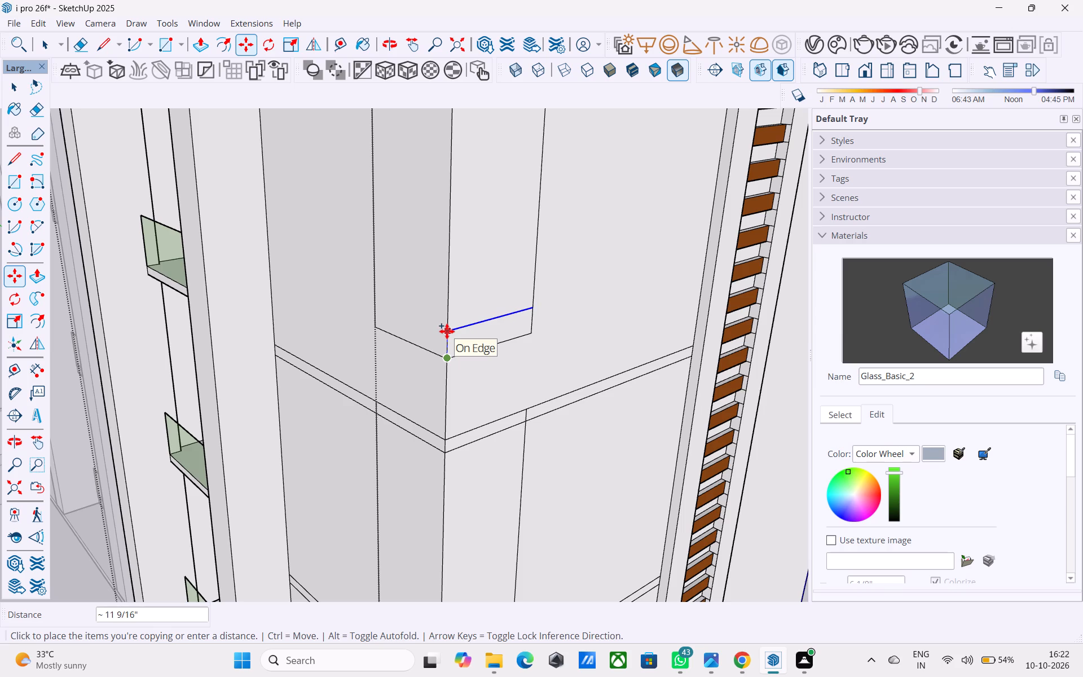
text(4')
key(Return)
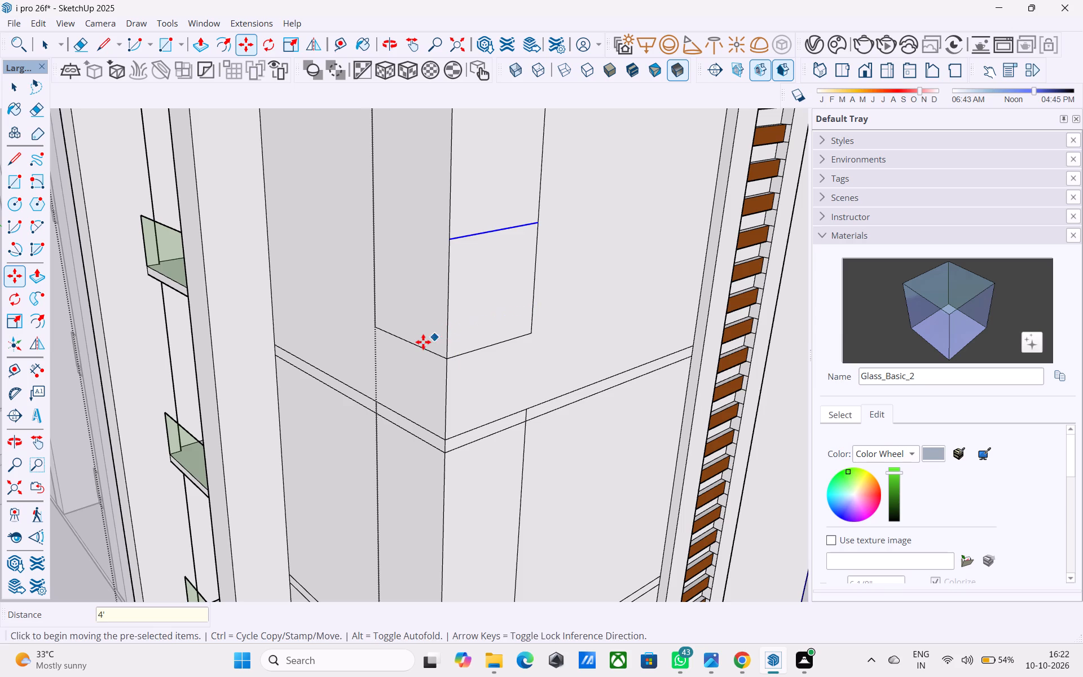
key(l)
scroll(458, 227, up, 2)
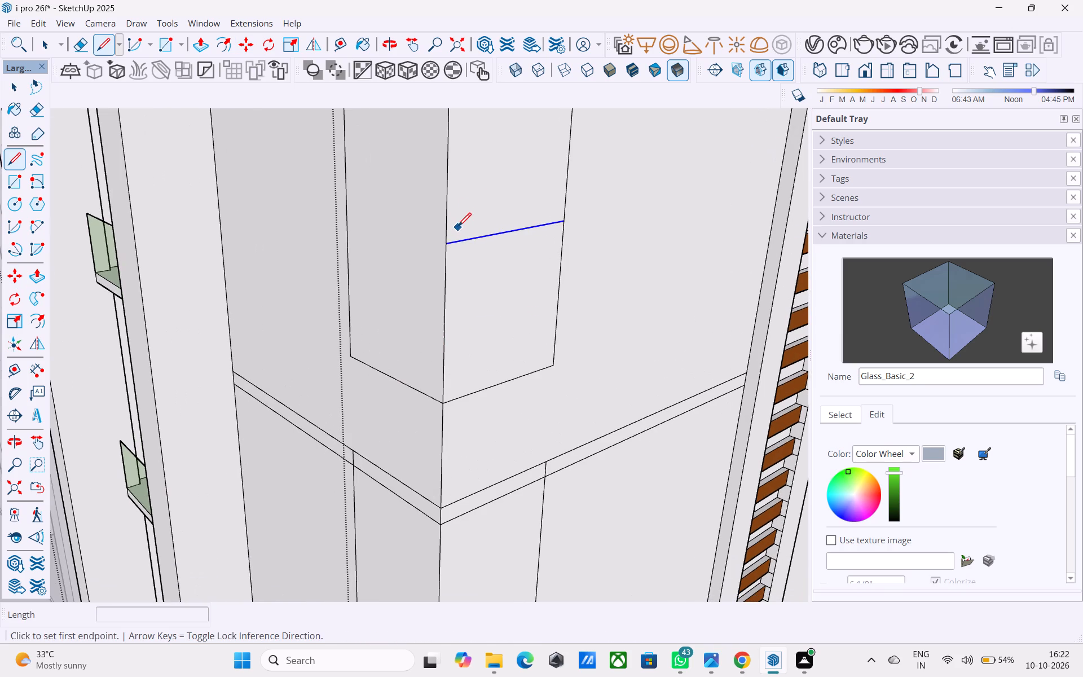
scroll(458, 227, up, 1)
click(448, 242)
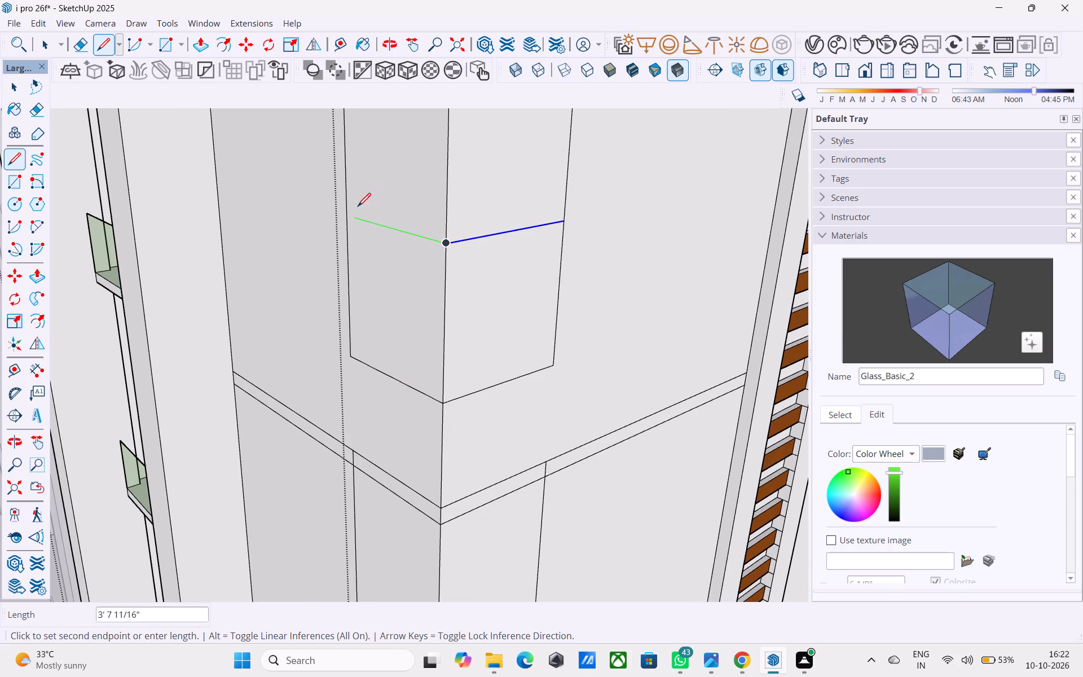
click(347, 209)
Copy the bottom edge of the second-lowest storey's side-wall panel 4' upward.
scroll(347, 218, down, 5)
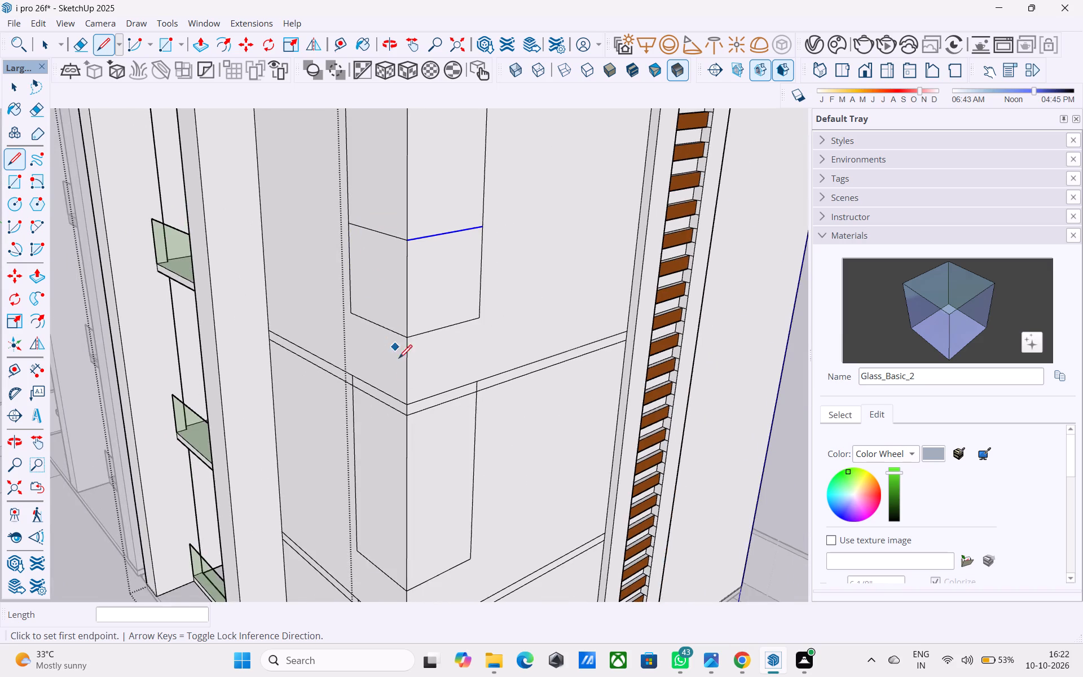
scroll(411, 393, down, 3)
middle_drag(416, 400, 403, 354)
middle_drag(414, 419, 377, 310)
scroll(390, 364, up, 4)
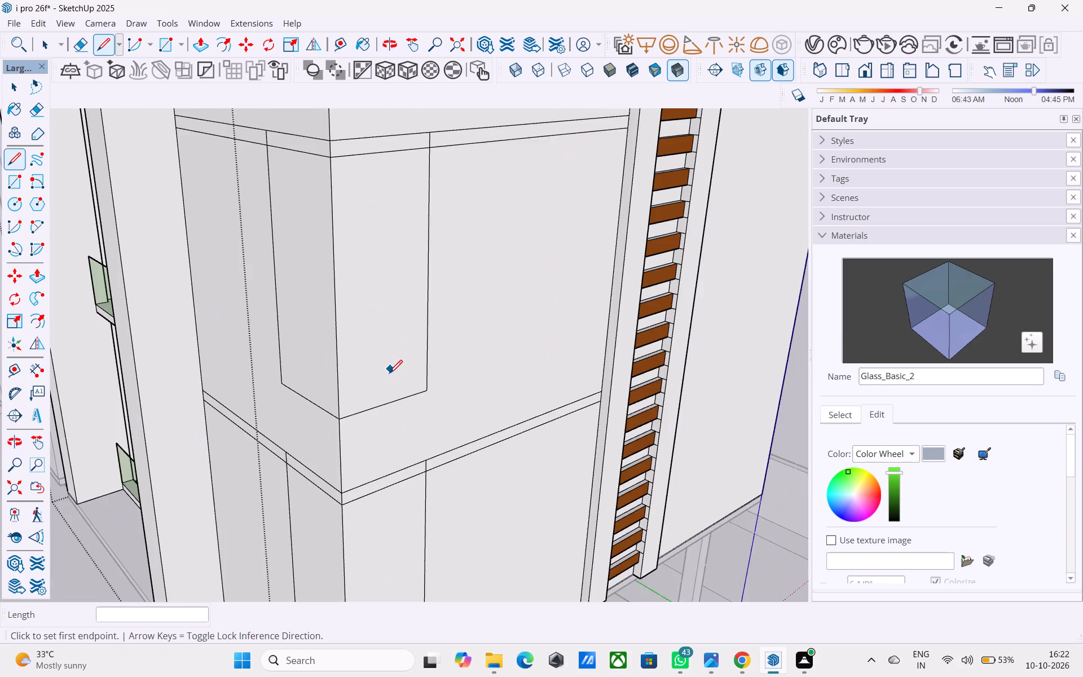
scroll(389, 375, up, 2)
key(space)
click(371, 410)
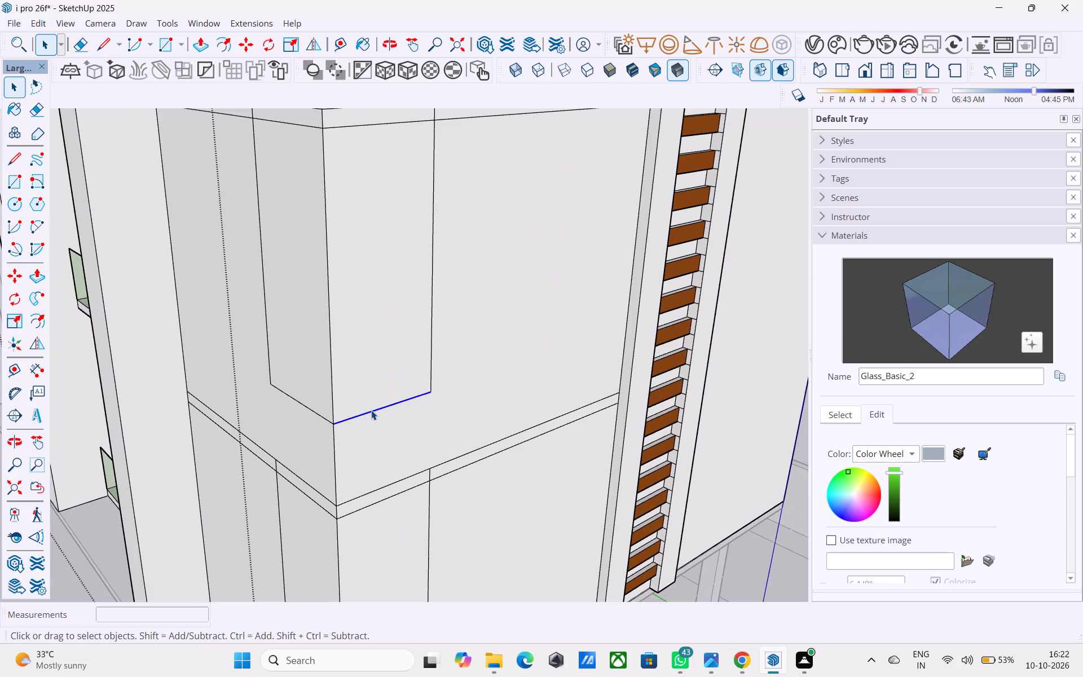
key(m)
scroll(364, 412, up, 3)
click(324, 430)
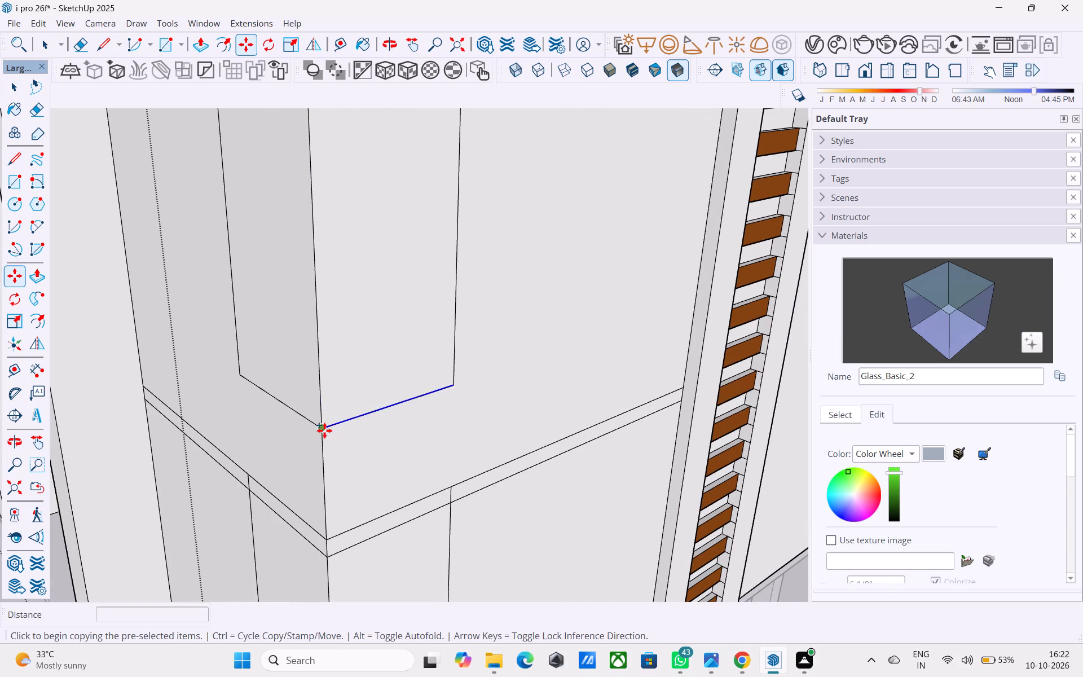
text(4')
key(Return)
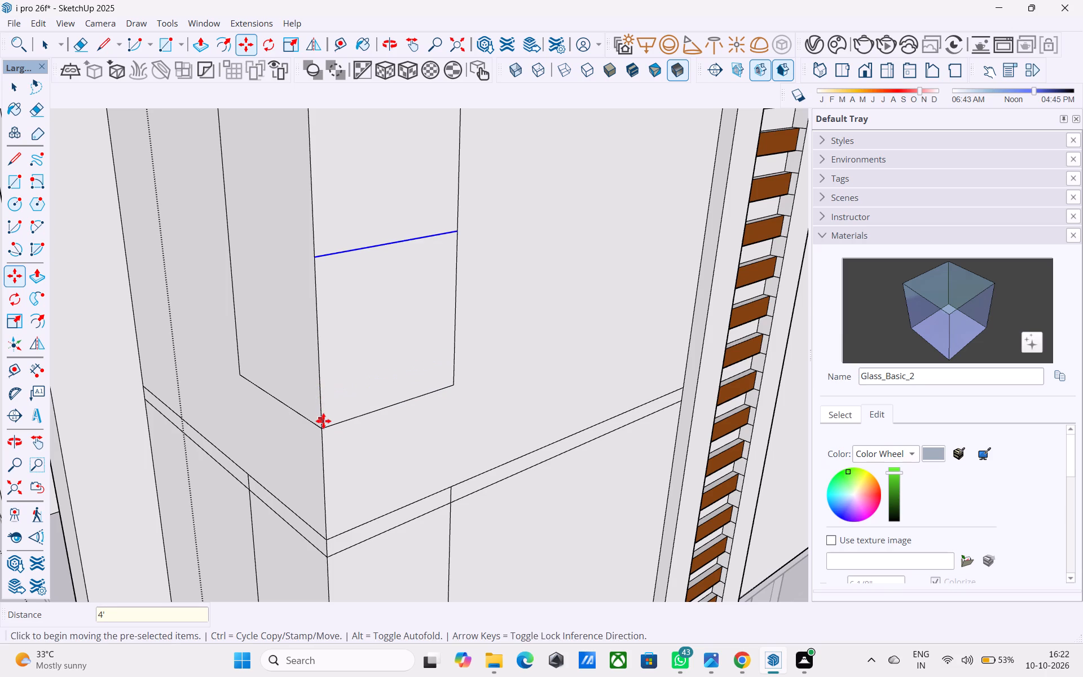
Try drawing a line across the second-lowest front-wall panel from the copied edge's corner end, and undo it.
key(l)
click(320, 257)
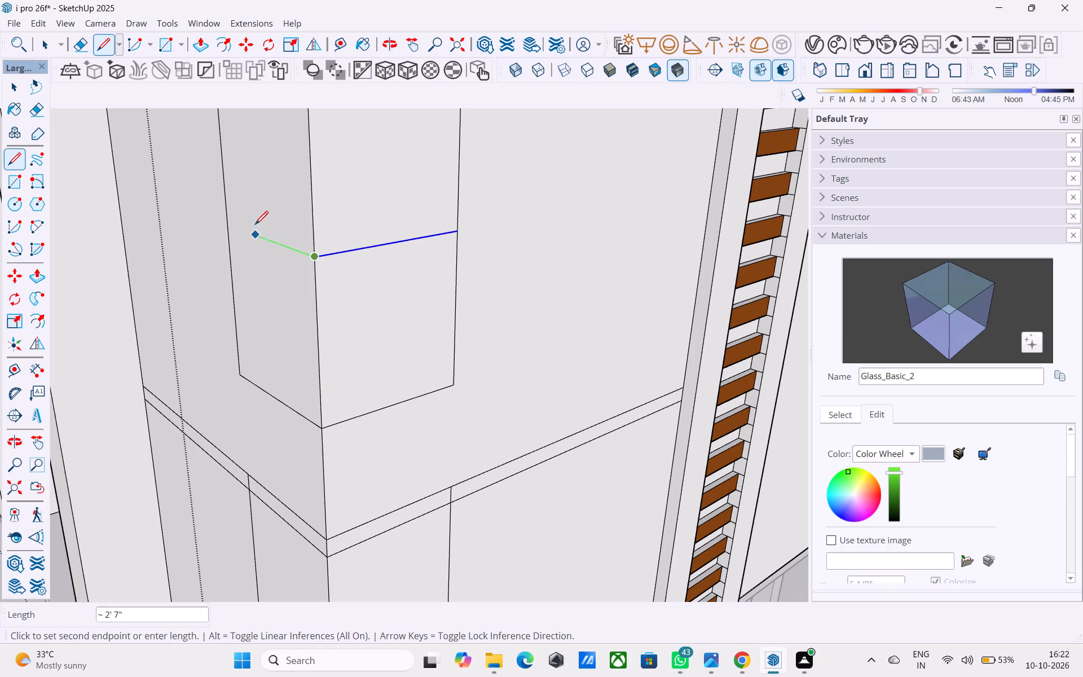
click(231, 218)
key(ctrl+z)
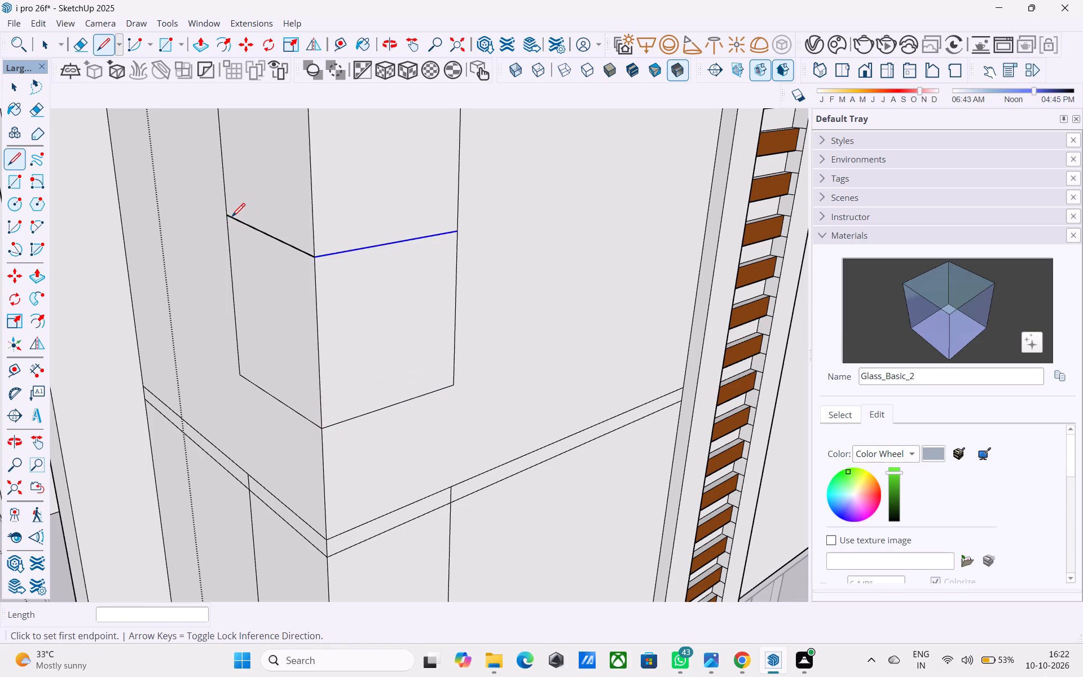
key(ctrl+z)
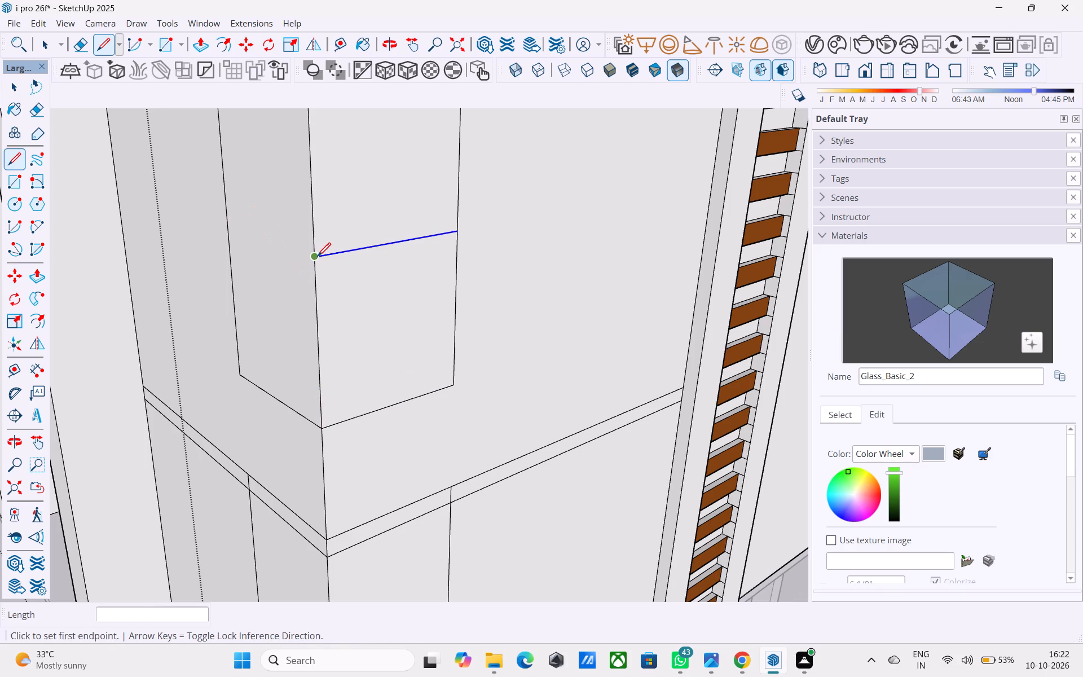
Draw a line across the second-lowest front-wall panel from the copied edge's corner end to the panel's far vertical edge.
click(318, 257)
click(228, 218)
Copy the bottom edge of the lowest storey's side-wall panel 4' upward.
scroll(235, 244, down, 5)
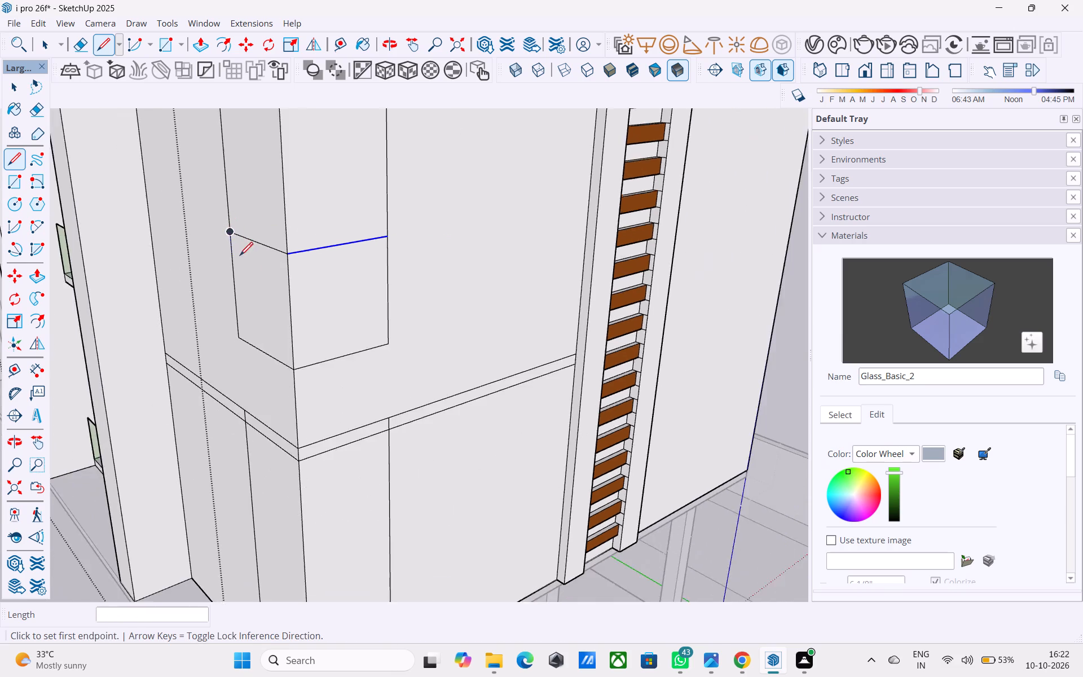
scroll(240, 257, down, 3)
middle_drag(305, 313, 280, 269)
scroll(279, 274, up, 3)
scroll(279, 291, down, 3)
shift+middle_drag(281, 293, 311, 127)
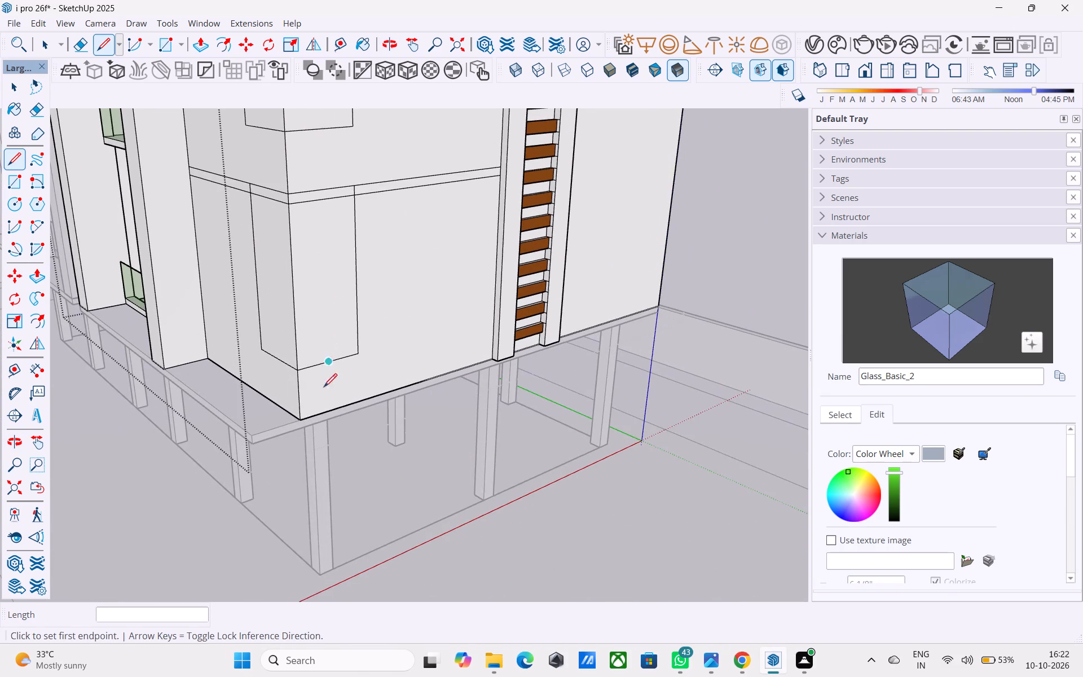
scroll(308, 425, up, 4)
key(space)
click(305, 338)
key(m)
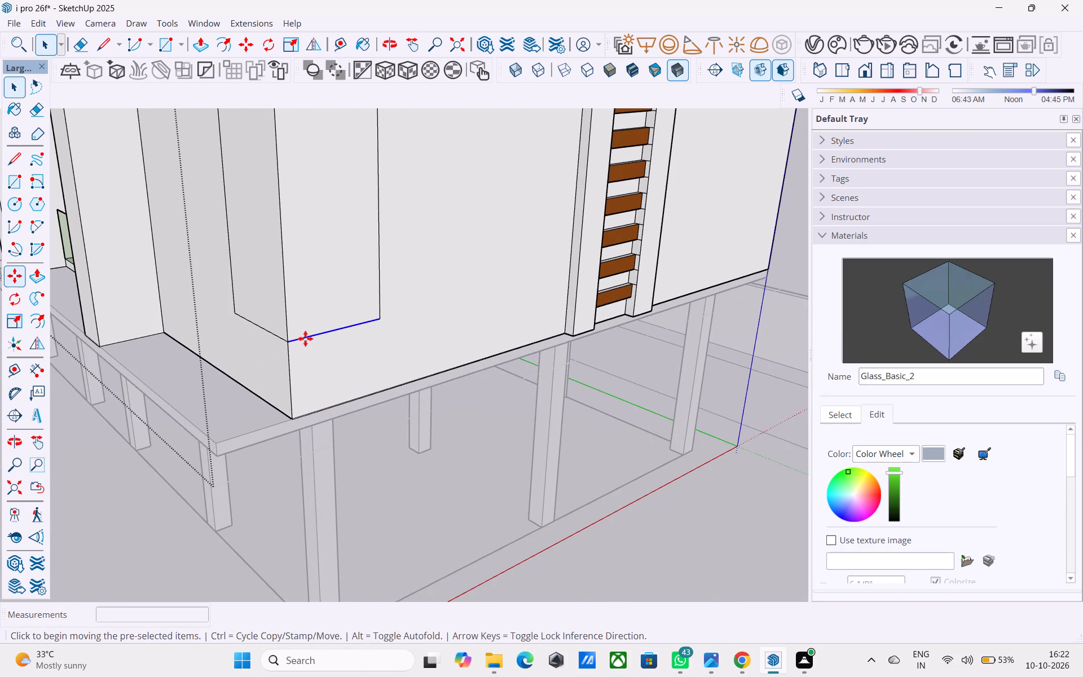
scroll(305, 341, up, 3)
click(287, 345)
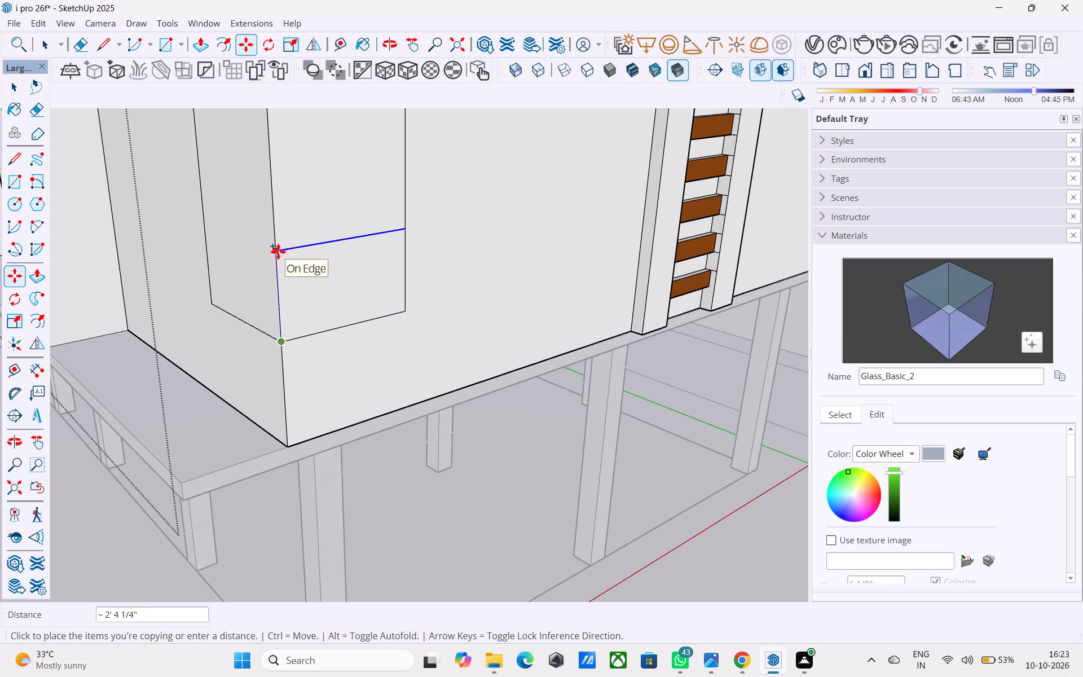
text(4')
key(Return)
Draw a line across the lowest front-wall panel from the copied edge's corner end to the panel's far vertical edge.
scroll(310, 289, down, 1)
shift+middle_drag(311, 301, 310, 310)
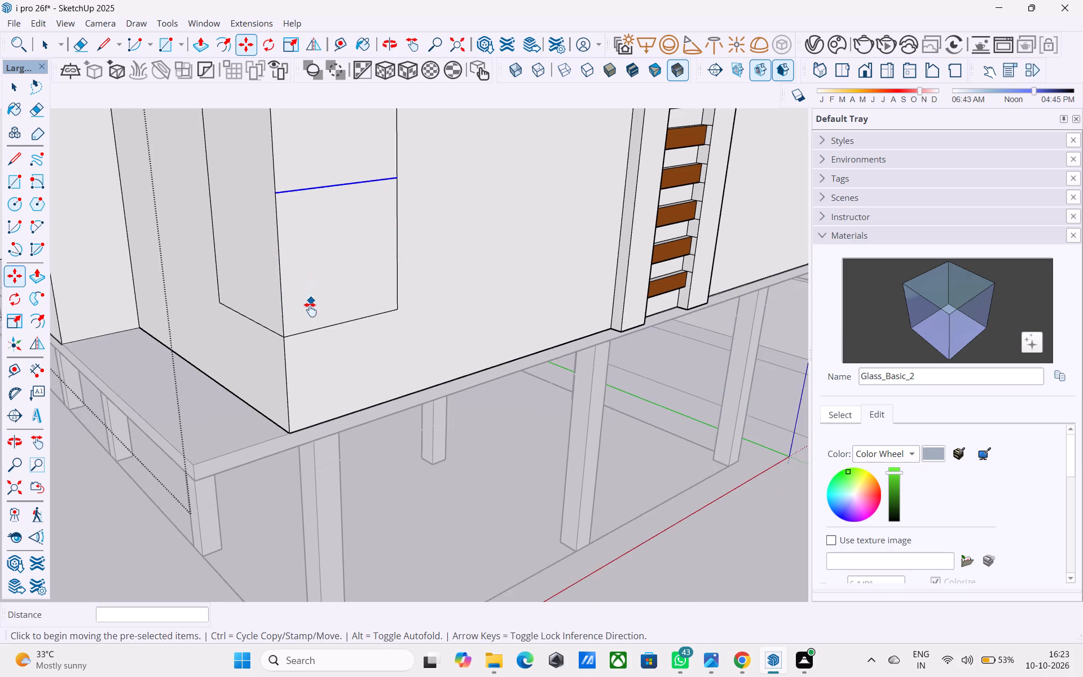
shift+middle_drag(310, 310, 332, 419)
key(l)
shift+middle_drag(303, 350, 283, 370)
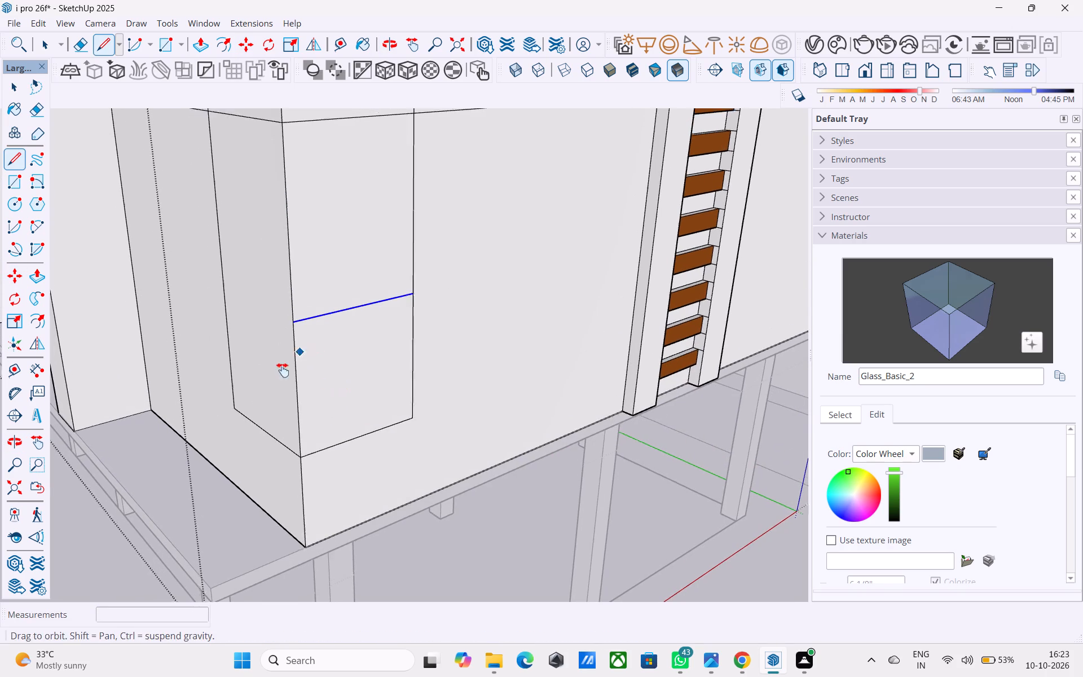
shift+middle_drag(283, 370, 281, 383)
scroll(276, 371, up, 2)
click(266, 345)
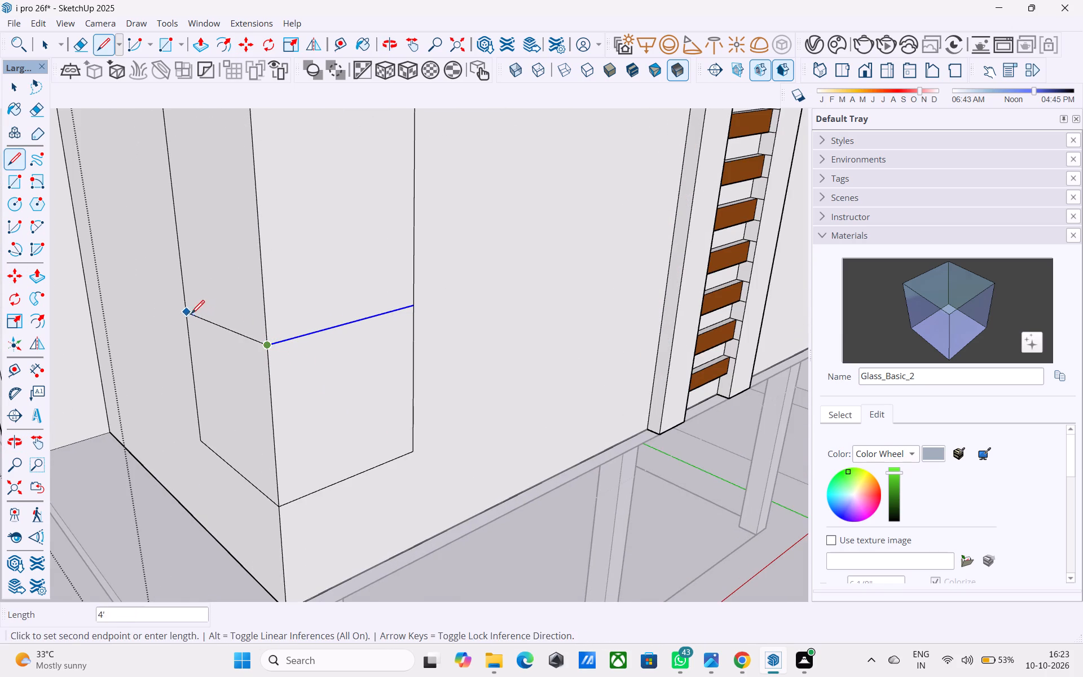
click(187, 300)
Erase the outer vertical edges above the 4' dividing lines on the lowest storey's side-wall and front-wall panels.
scroll(187, 298, down, 9)
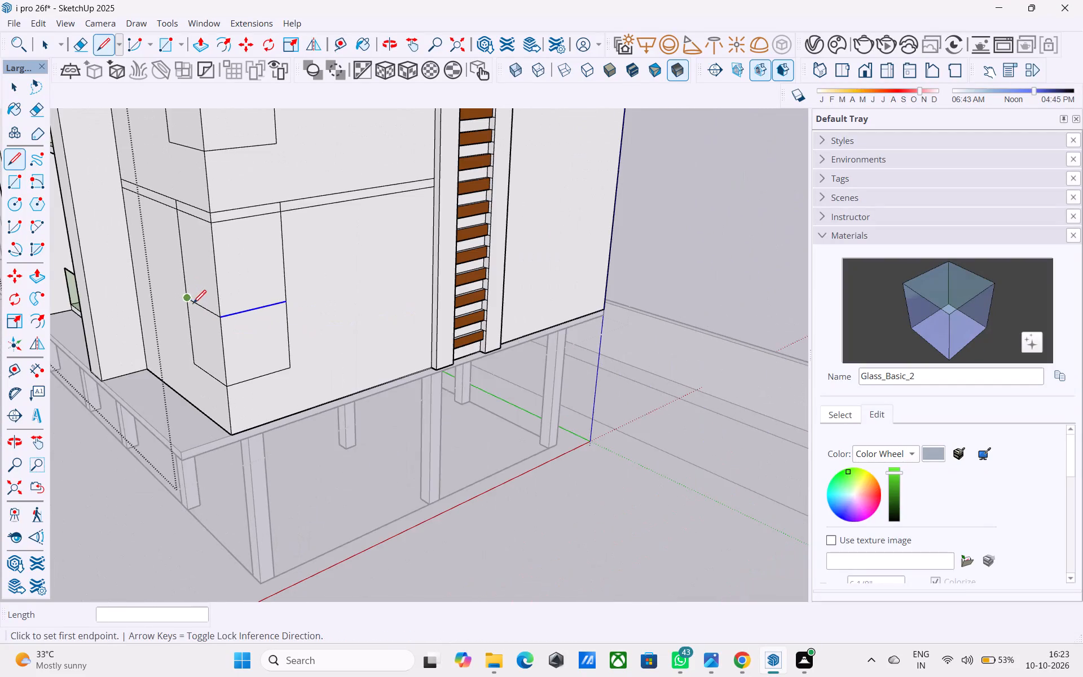
middle_drag(196, 309, 166, 368)
key(space)
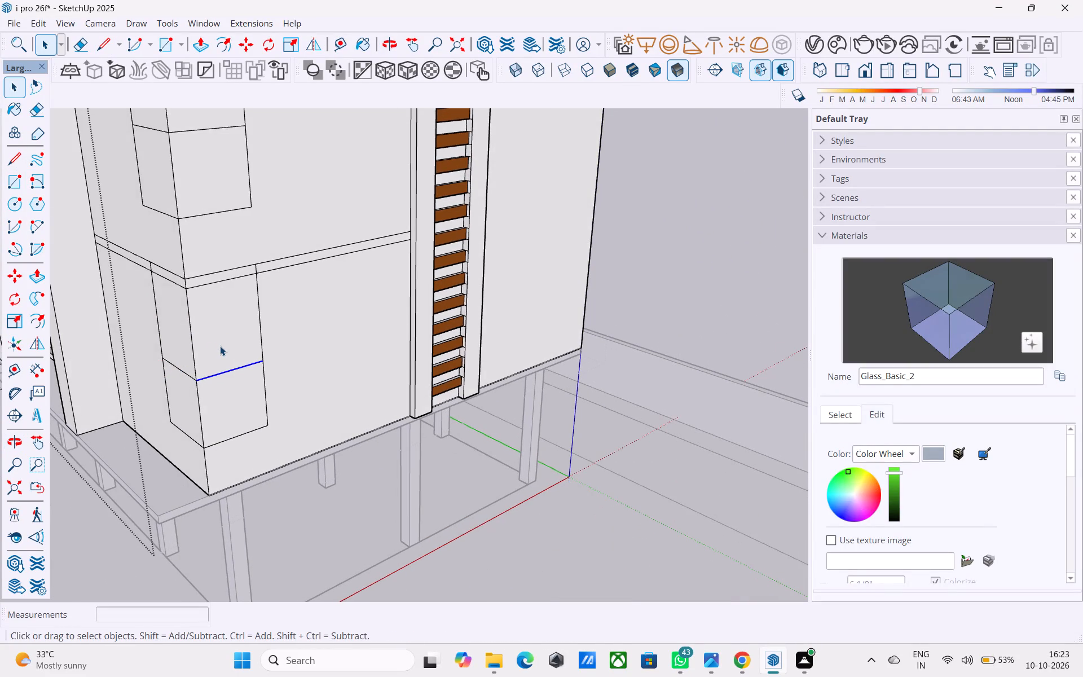
key(e)
click(265, 314)
click(256, 317)
drag(265, 322, 280, 331)
drag(263, 327, 257, 327)
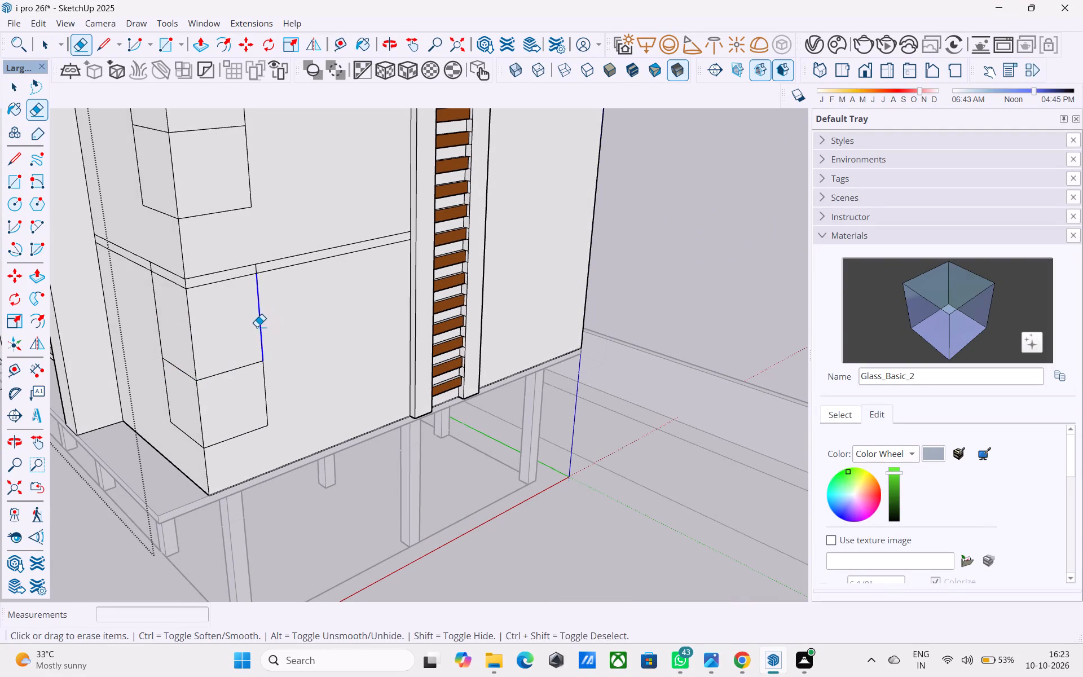
drag(257, 327, 254, 327)
drag(160, 316, 147, 316)
Erase the short vertical segments on both walls in the band directly above the lowest storey.
scroll(250, 269, up, 4)
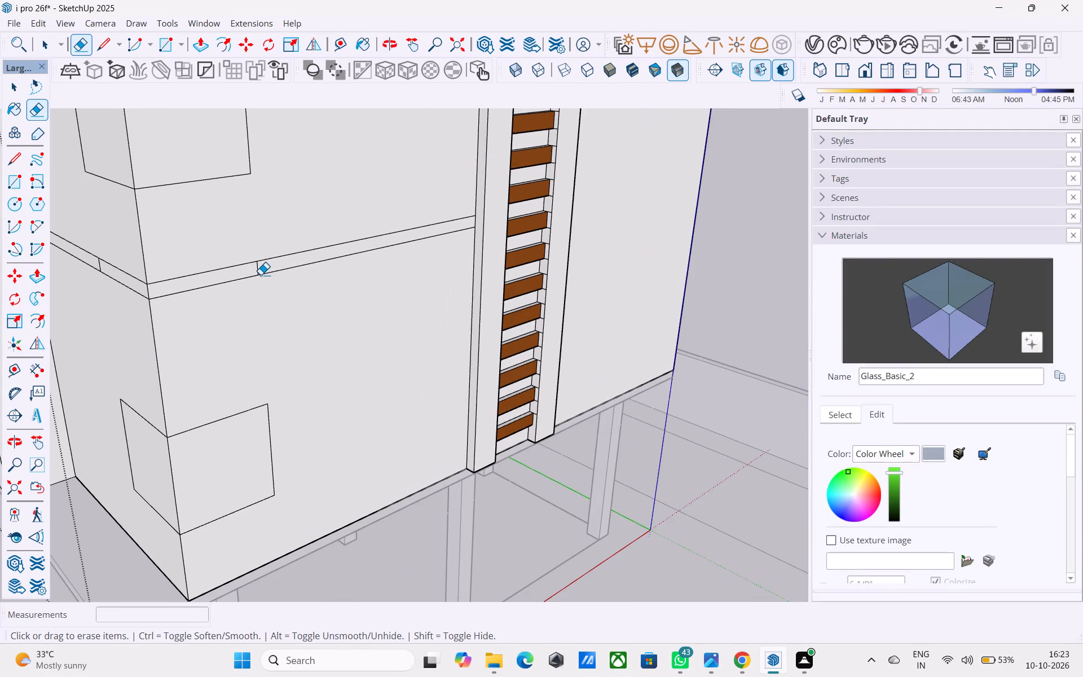
click(261, 269)
click(261, 269)
middle_drag(255, 274, 371, 288)
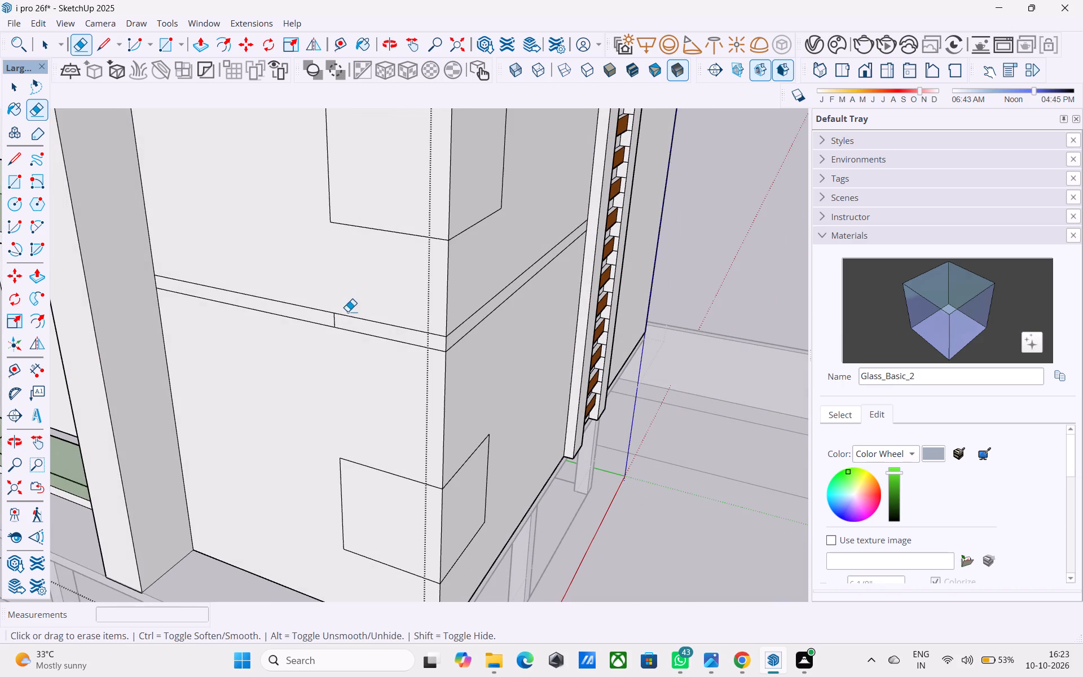
click(333, 323)
Erase the outer vertical edges above the 4' dividing lines on both corner panels of the three upper storeys.
scroll(325, 329, down, 9)
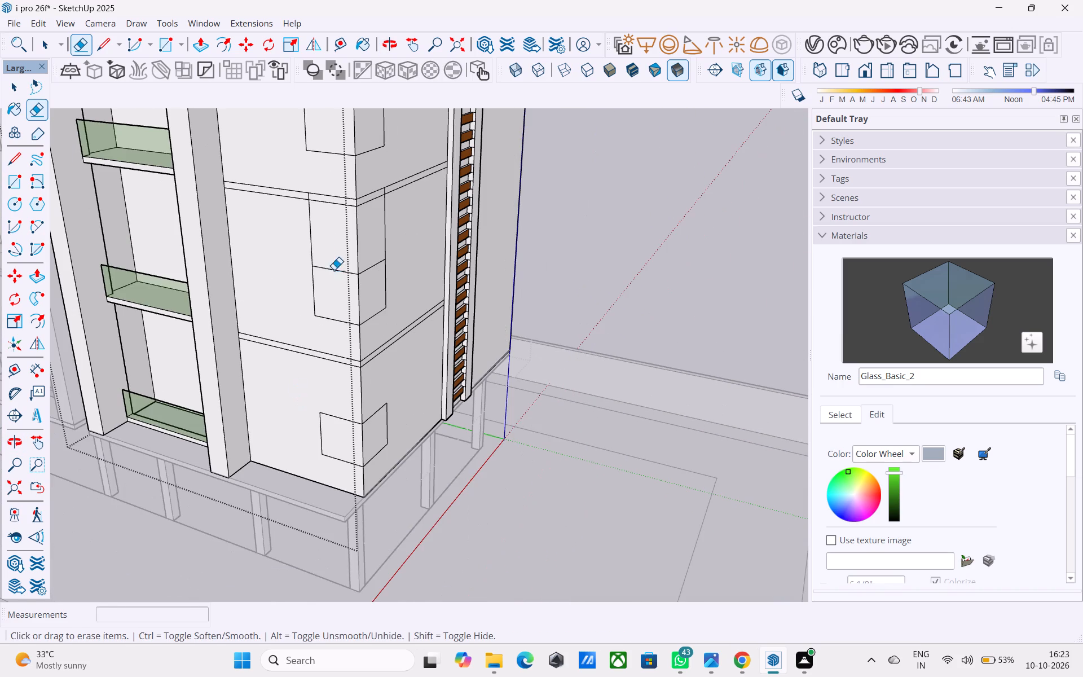
drag(320, 244, 298, 250)
drag(397, 221, 384, 225)
scroll(329, 406, down, 1)
middle_drag(326, 423, 306, 489)
scroll(315, 458, down, 1)
drag(280, 248, 272, 249)
drag(339, 247, 354, 231)
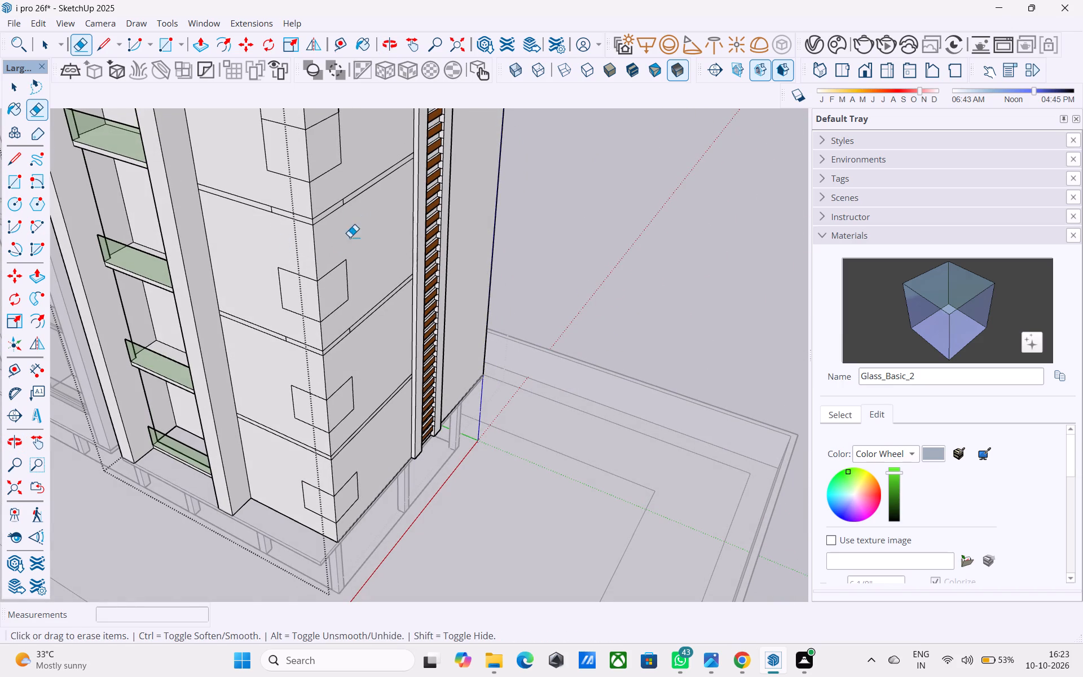
scroll(327, 307, down, 4)
scroll(303, 177, up, 2)
drag(283, 180, 267, 179)
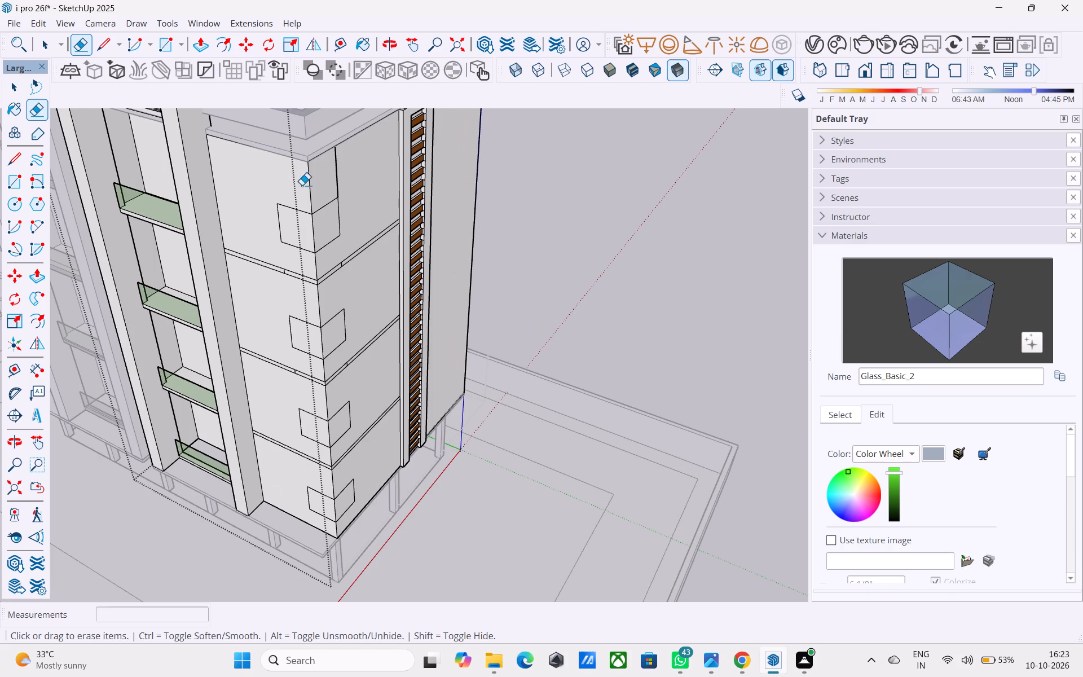
drag(323, 179, 342, 170)
Erase the short vertical segments on both walls in the band directly below the top storey.
scroll(348, 178, down, 3)
middle_drag(376, 237, 228, 219)
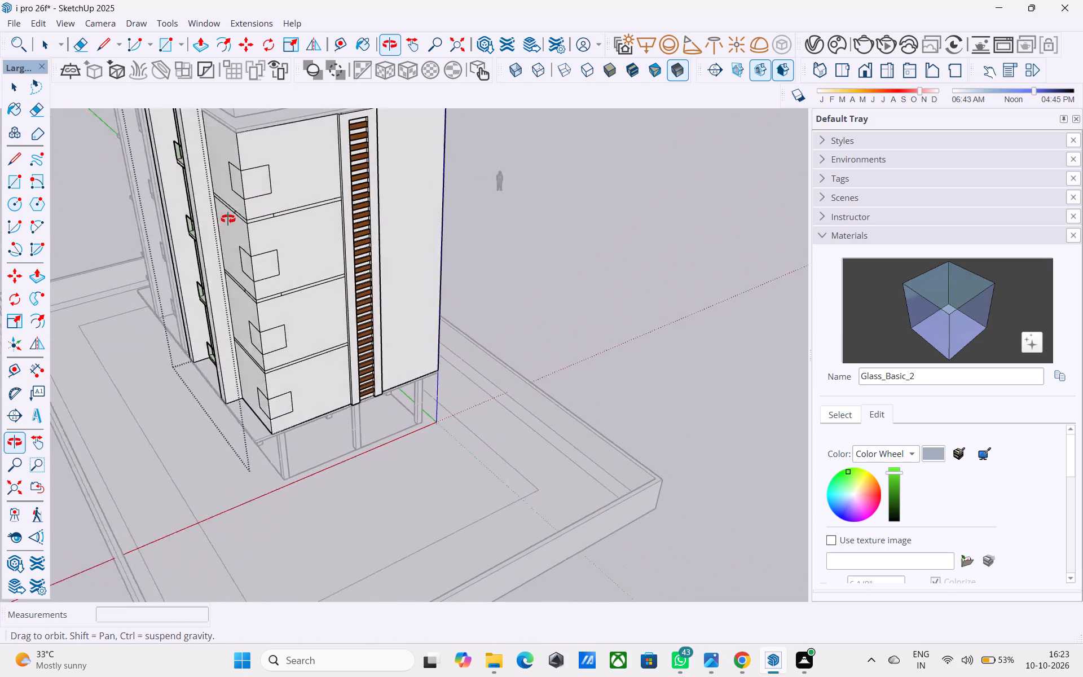
middle_drag(228, 219, 607, 201)
middle_drag(341, 251, 576, 218)
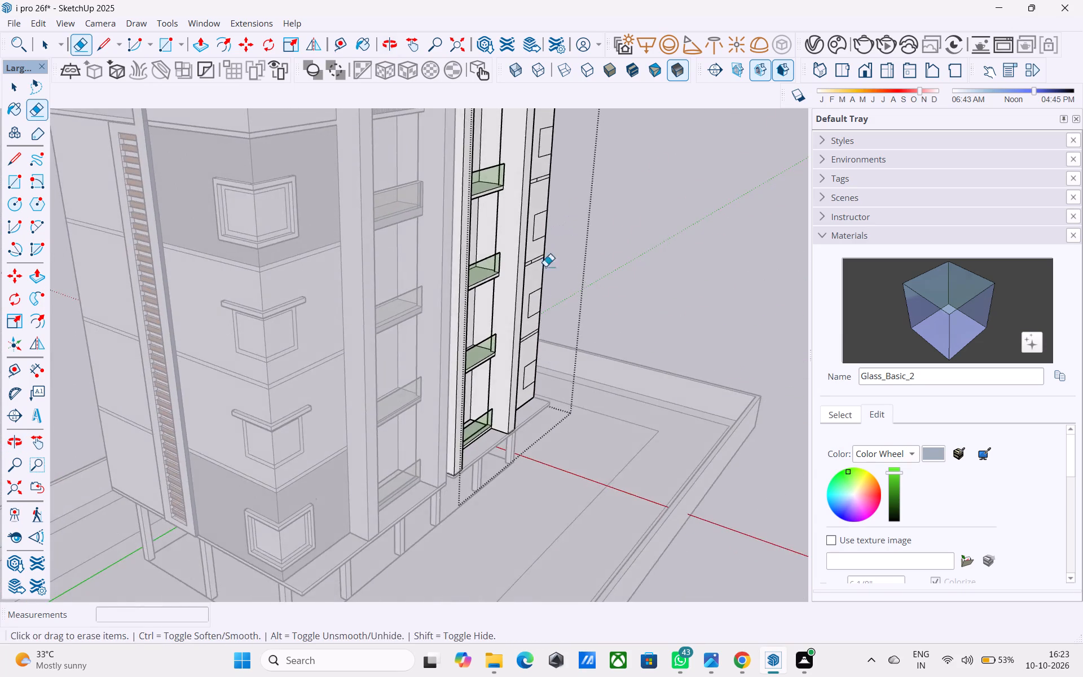
scroll(542, 288, down, 4)
middle_drag(493, 342, 150, 333)
middle_drag(544, 282, 414, 319)
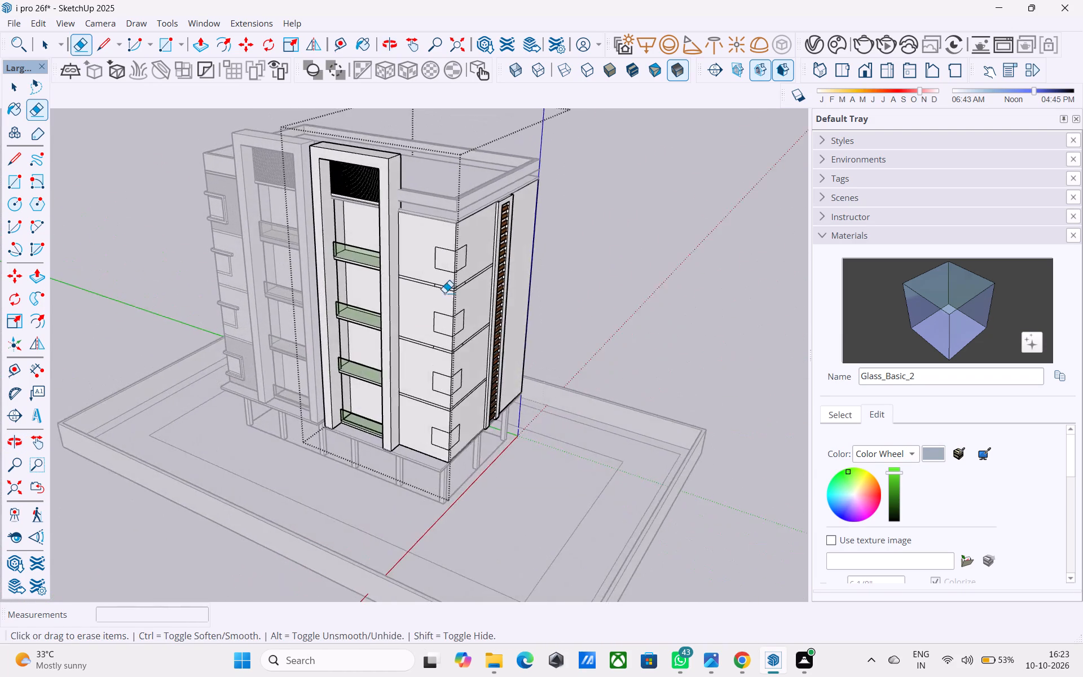
scroll(447, 263, up, 6)
scroll(438, 324, up, 11)
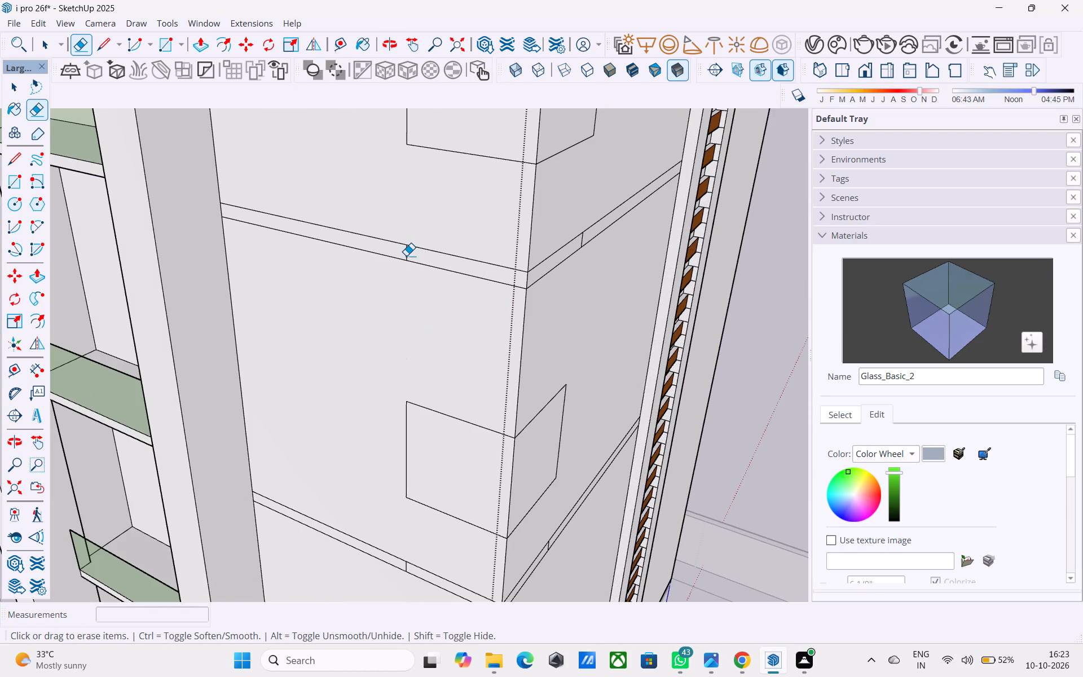
click(406, 255)
middle_drag(560, 271, 552, 271)
scroll(579, 253, up, 4)
click(587, 240)
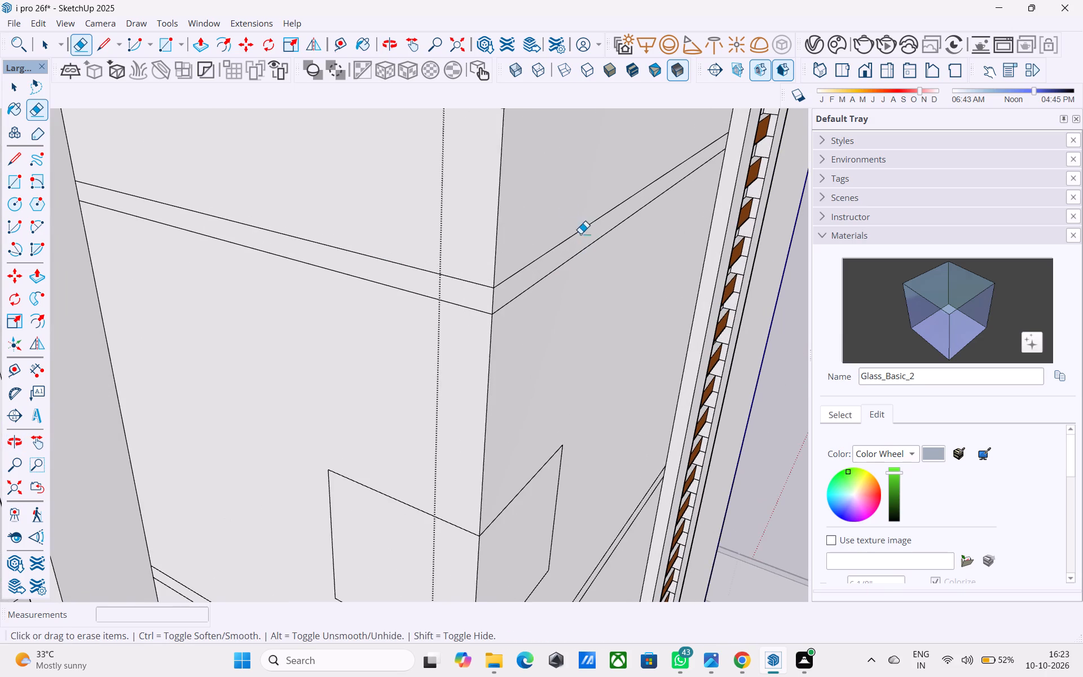
Erase the short vertical segments on both walls in the band between the second-highest and second-lowest storeys.
scroll(531, 152, down, 10)
middle_drag(446, 462, 420, 429)
scroll(421, 434, up, 1)
scroll(372, 375, up, 8)
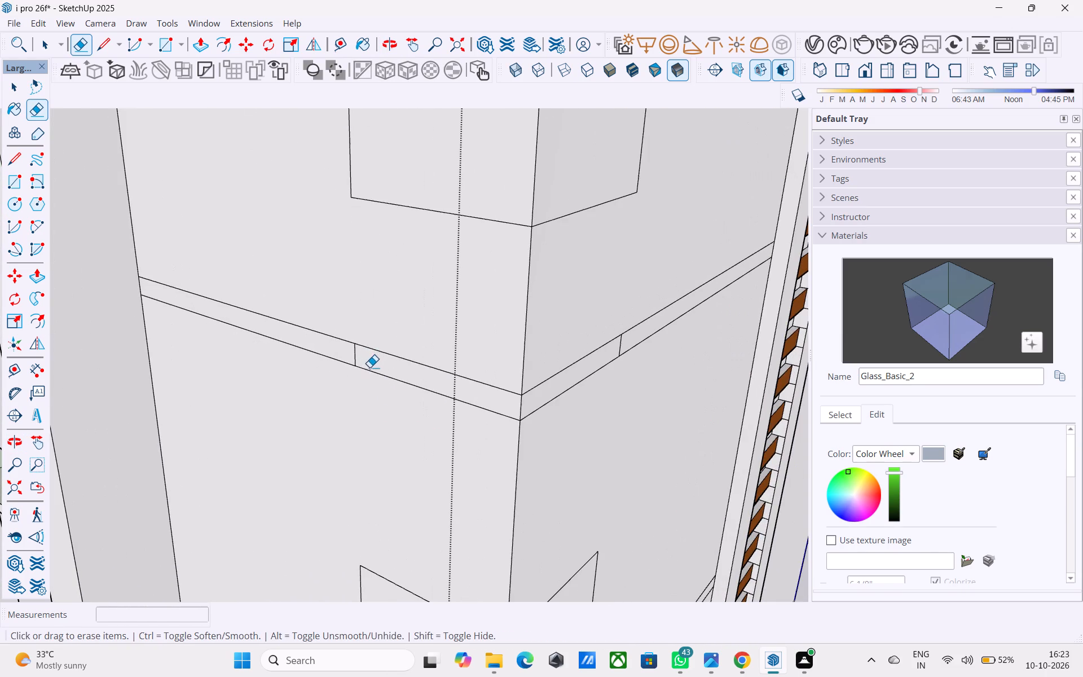
drag(358, 358, 352, 358)
scroll(609, 357, up, 5)
drag(632, 343, 620, 345)
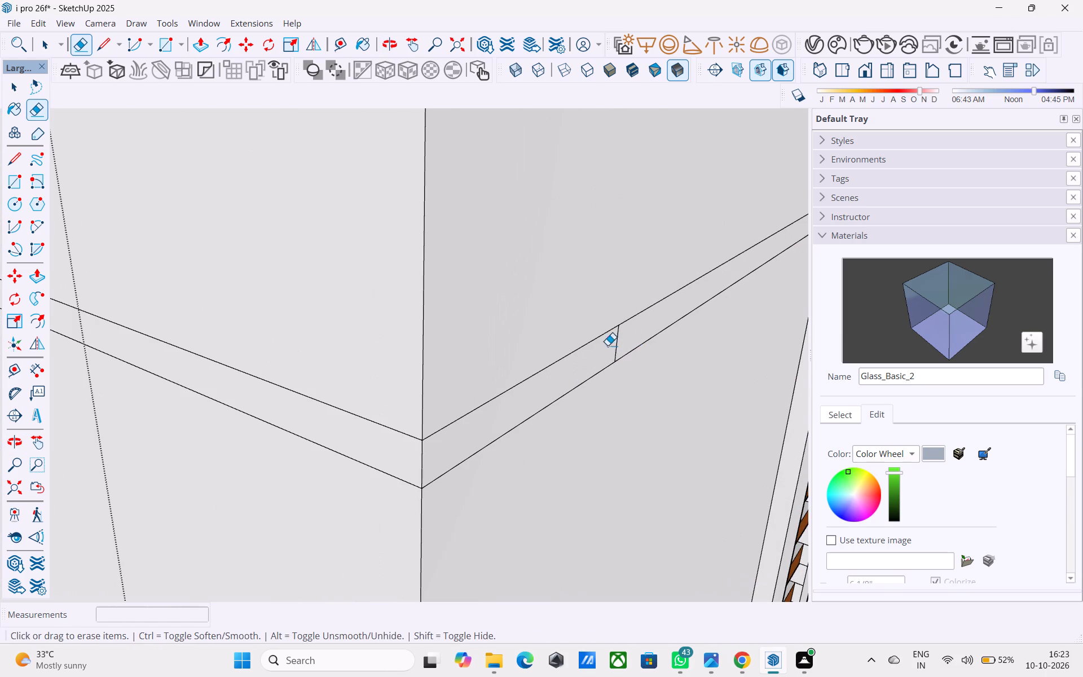
click(615, 342)
Save the model with the trimmed corner panels.
scroll(527, 287, down, 19)
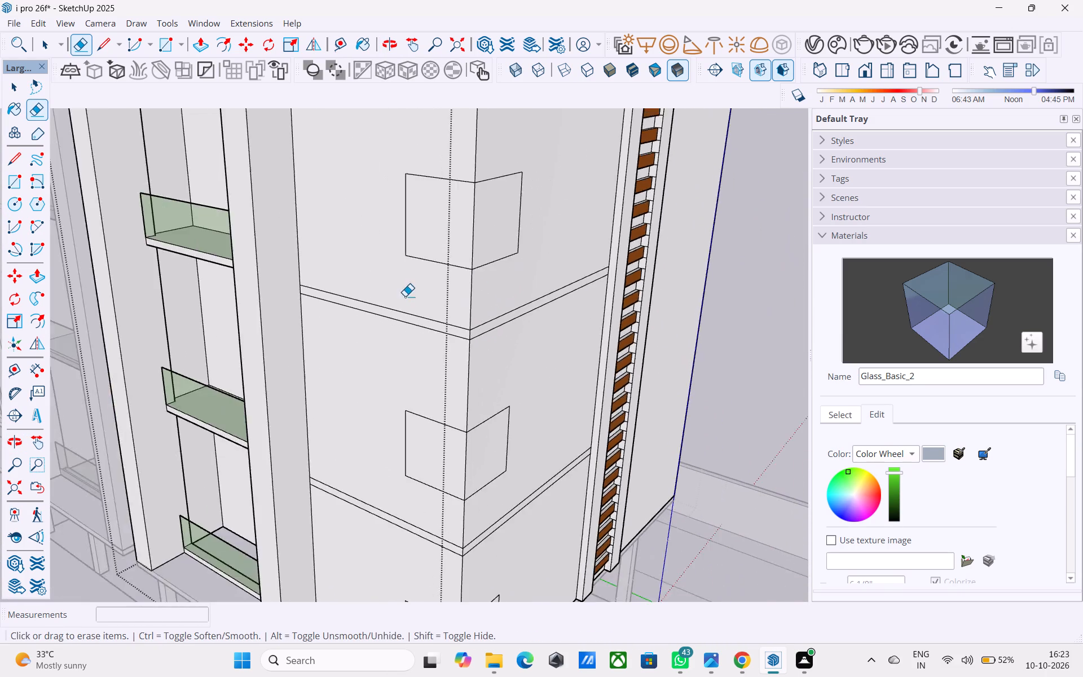
scroll(405, 296, down, 3)
scroll(419, 499, down, 4)
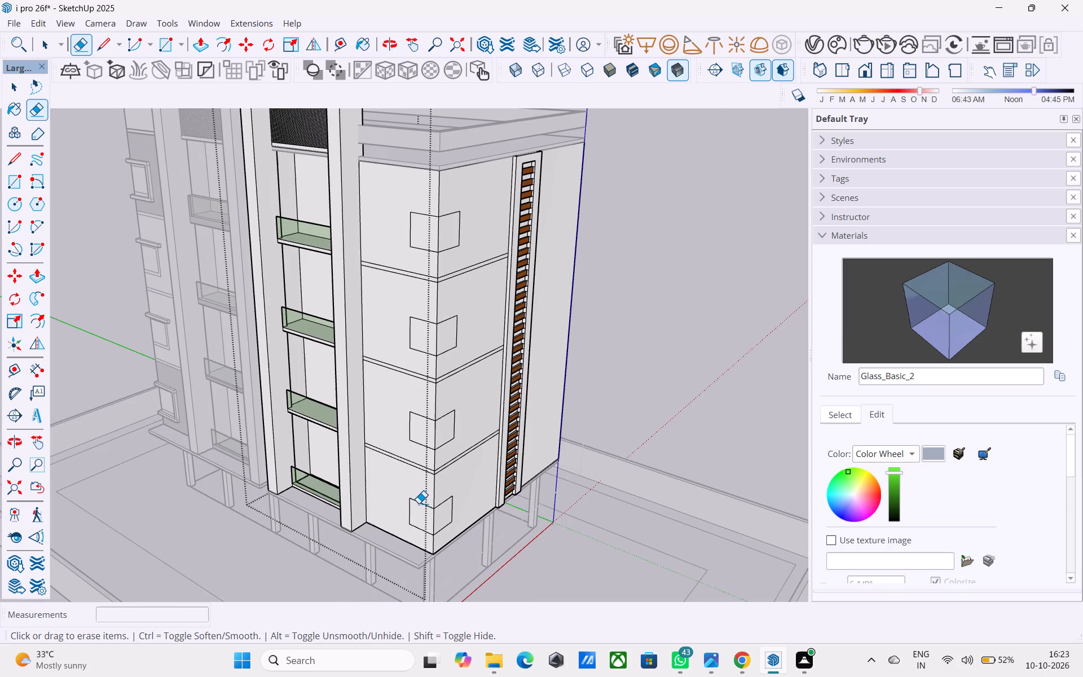
scroll(403, 554, down, 4)
middle_drag(404, 561, 419, 548)
middle_drag(456, 521, 446, 495)
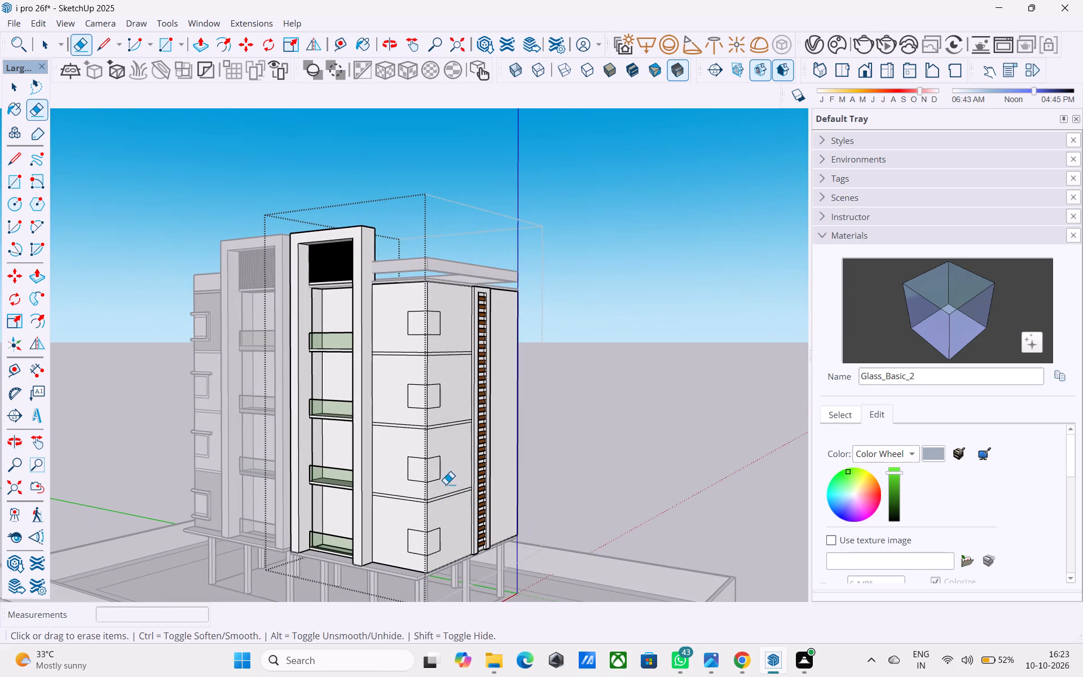
key(space)
shift+middle_drag(449, 455, 454, 527)
scroll(464, 378, up, 9)
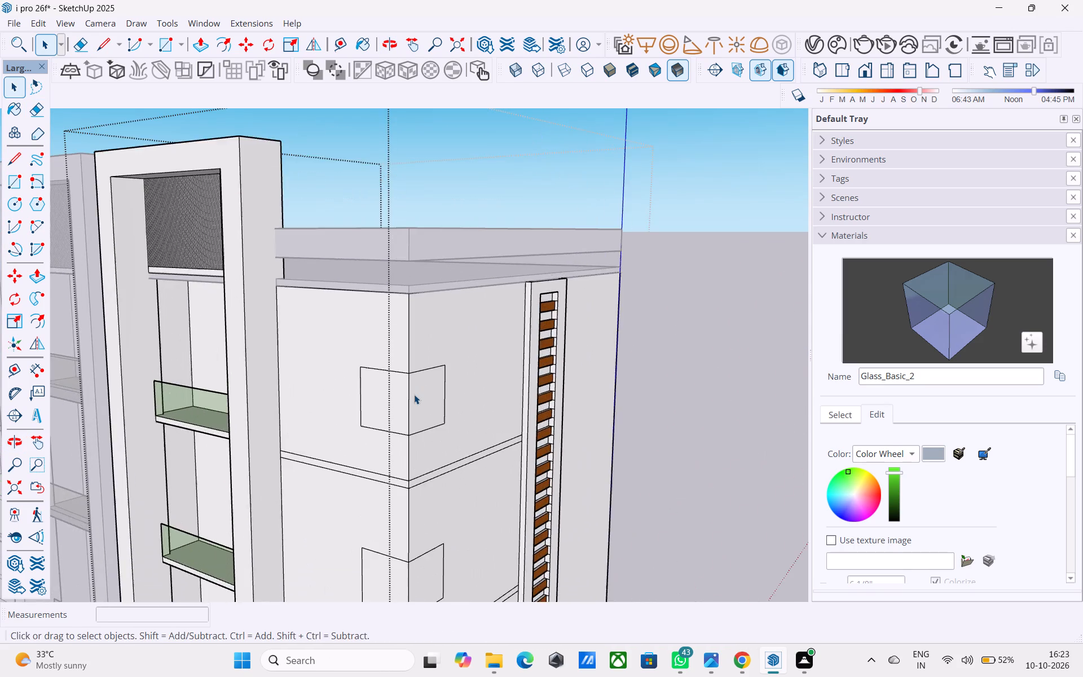
scroll(415, 394, down, 2)
middle_drag(447, 399, 491, 397)
key(ctrl+s)
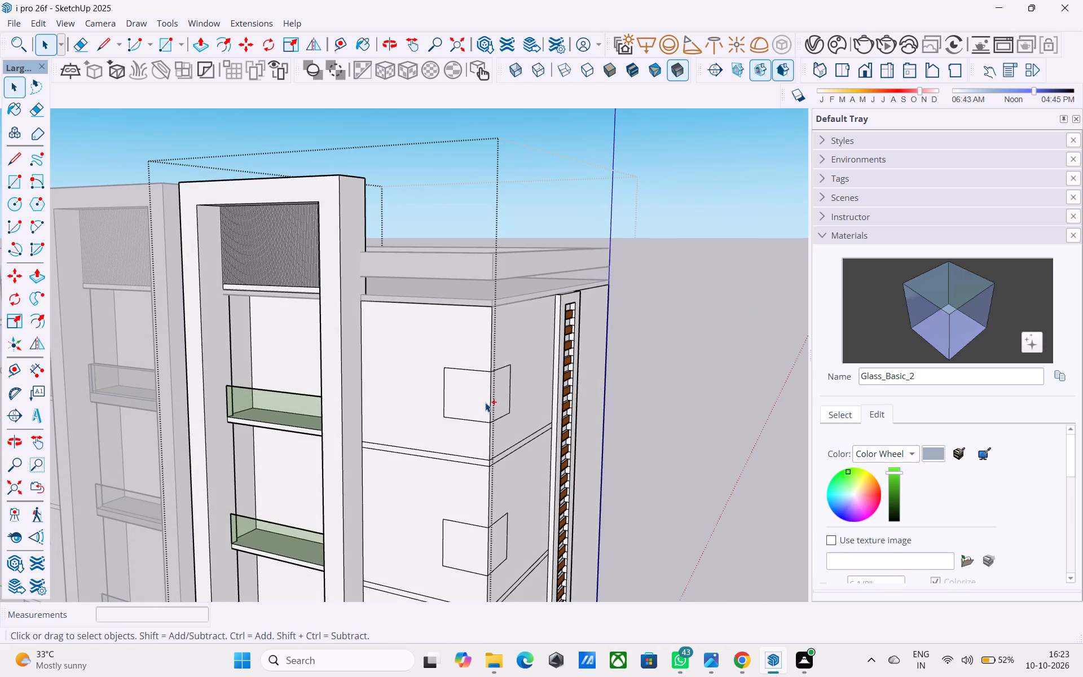
Copy the top edge of the top storey's front-wall panel 6" upward.
middle_drag(481, 404, 486, 410)
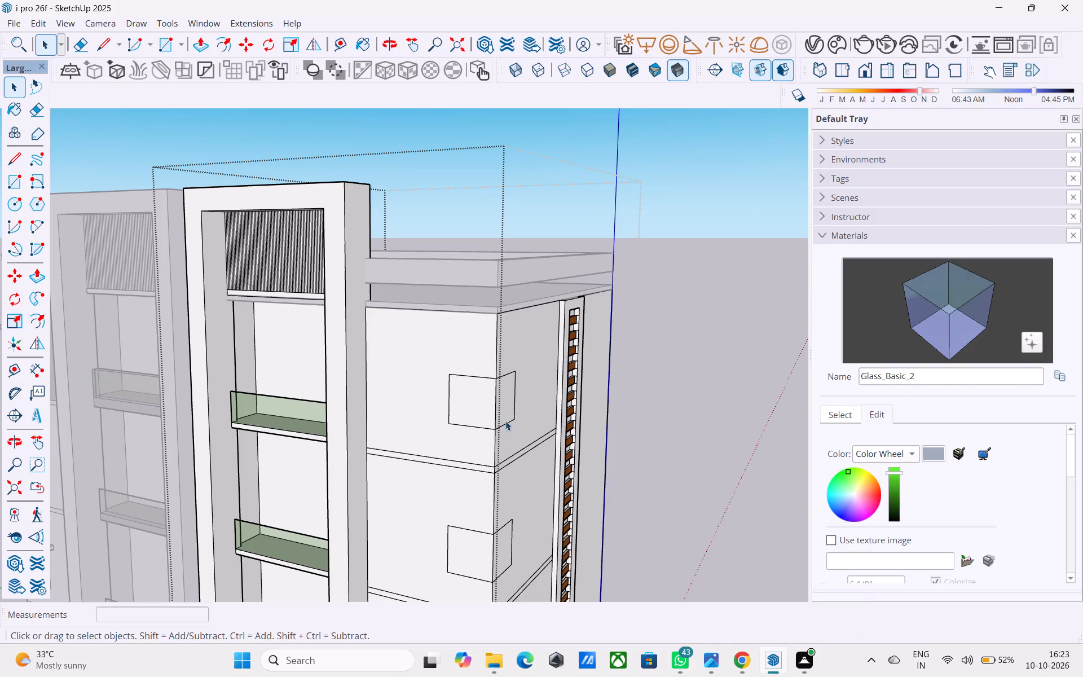
shift+middle_drag(536, 412, 455, 415)
scroll(412, 385, up, 7)
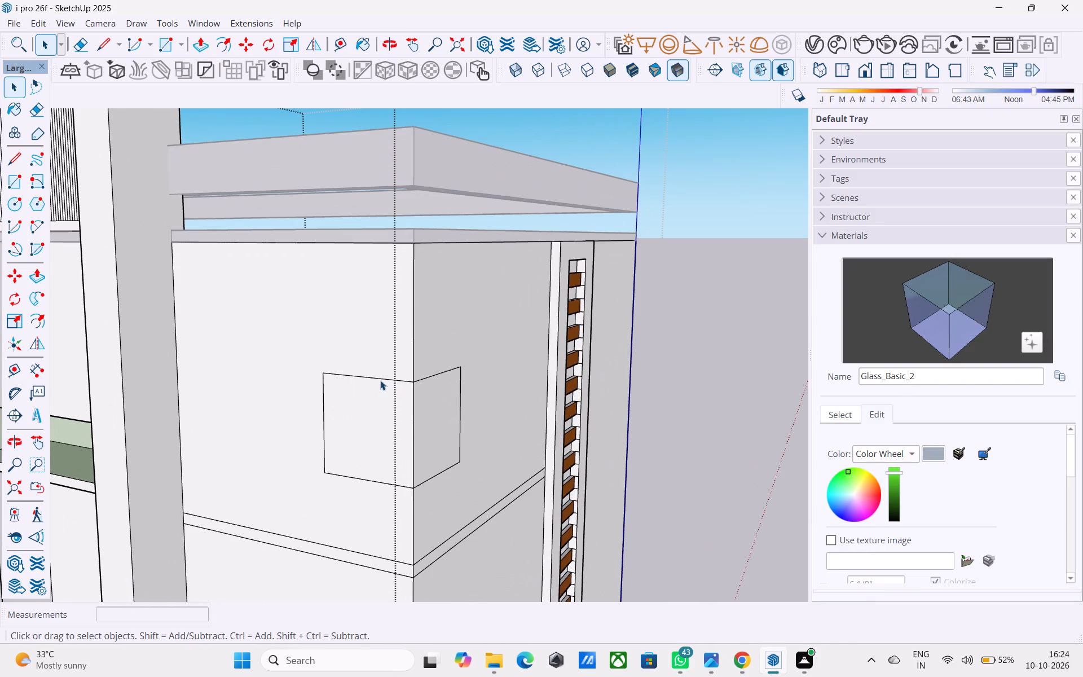
click(381, 379)
key(m)
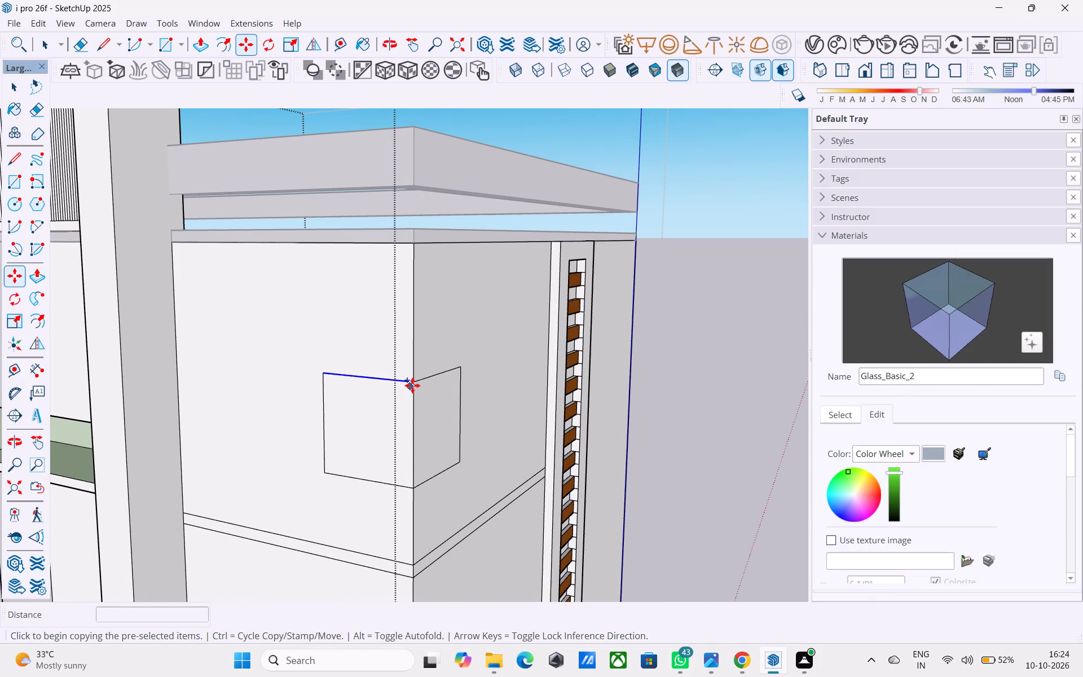
click(412, 384)
scroll(409, 372, down, 14)
scroll(413, 373, up, 10)
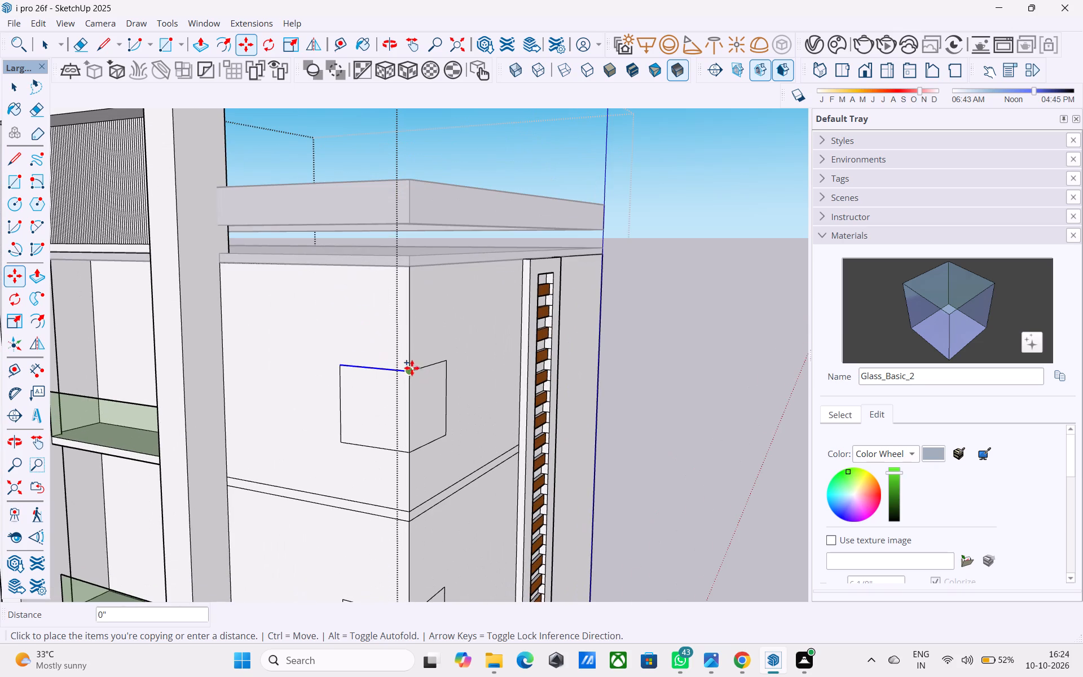
text(6")
key(Return)
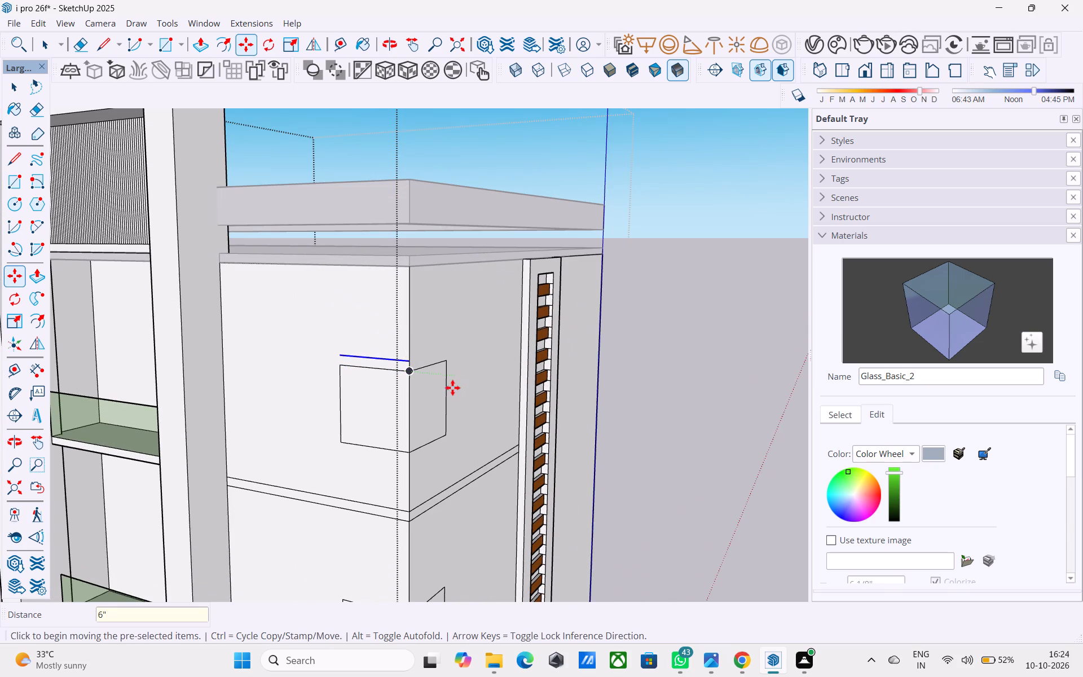
Copy the top edge of the top storey's side-wall panel 6" upward to meet the copied front-wall edge at the corner.
scroll(452, 388, up, 5)
key(space)
click(400, 349)
key(space)
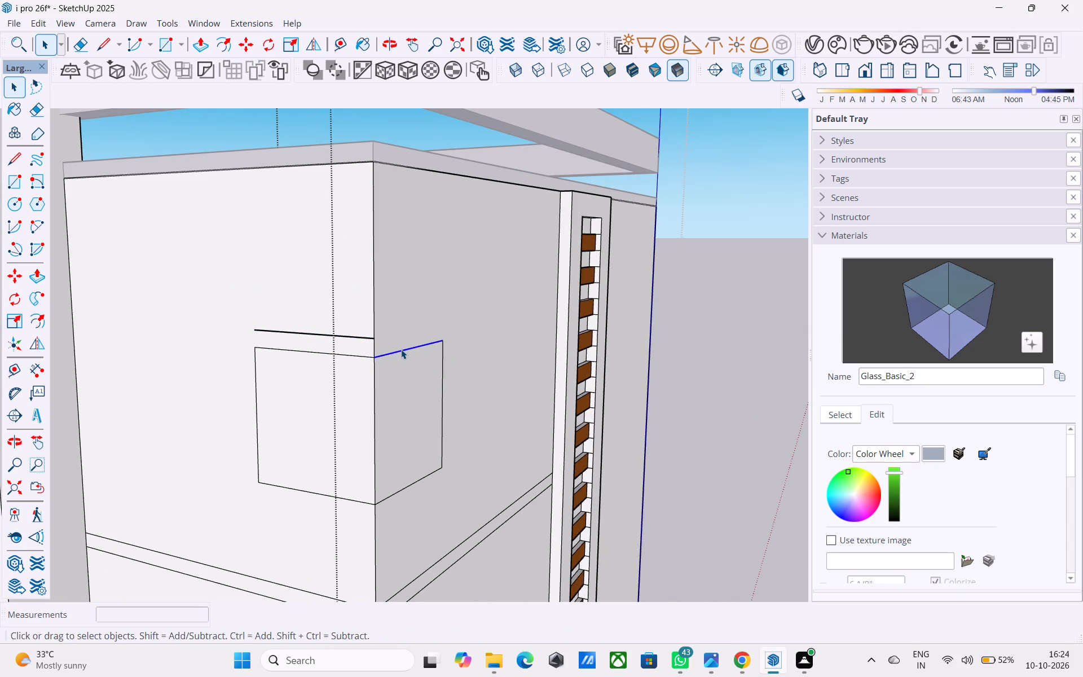
text(M)
click(376, 355)
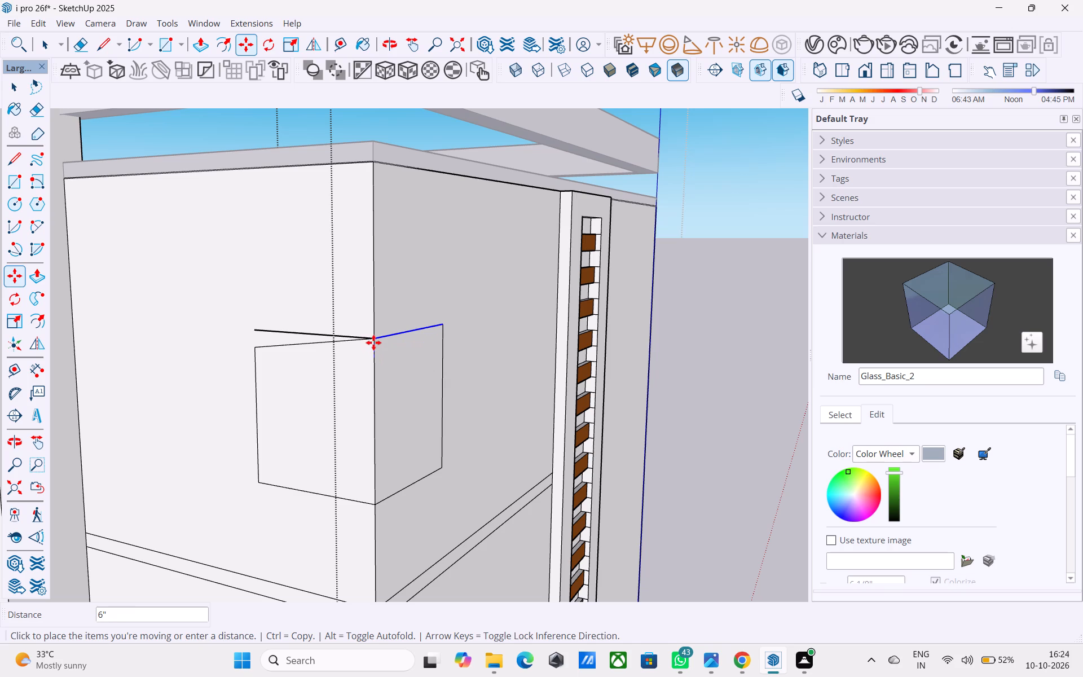
click(374, 341)
scroll(374, 351, down, 8)
scroll(346, 472, up, 3)
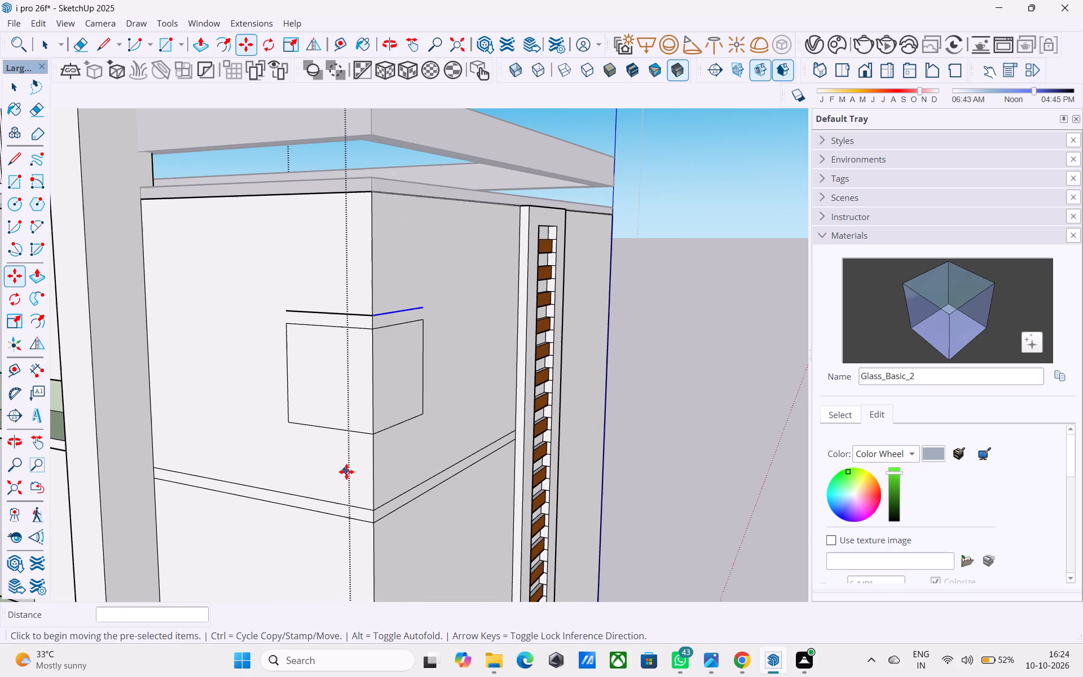
Copy the outer vertical edge of the top storey's front-wall panel 6" outward, away from the building corner.
key(space)
click(289, 408)
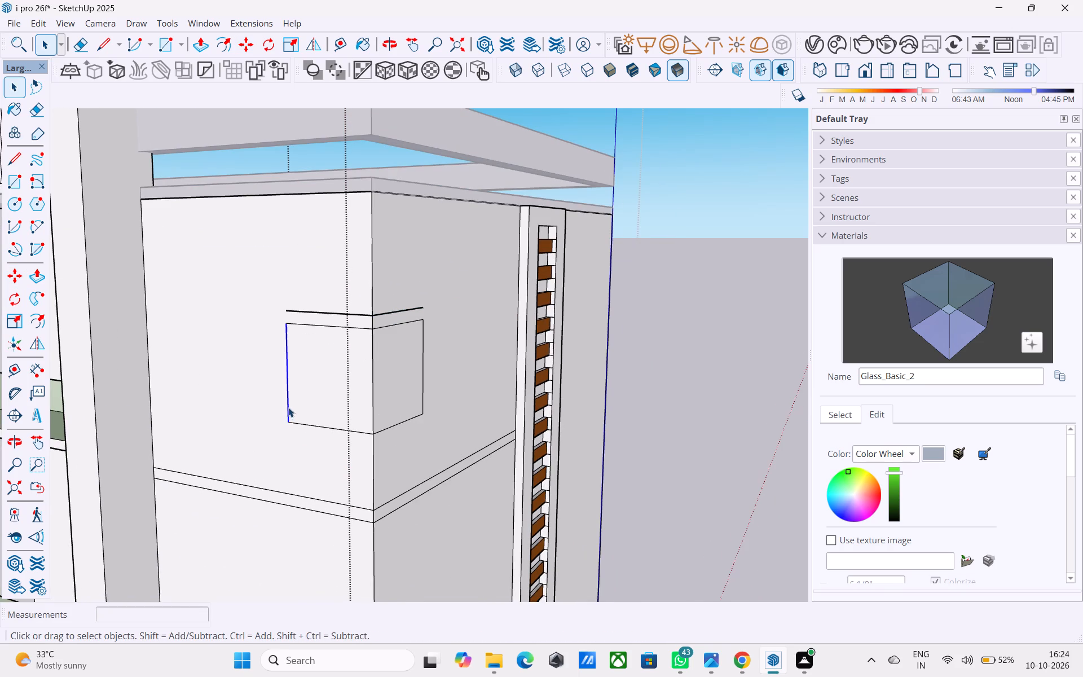
key(m)
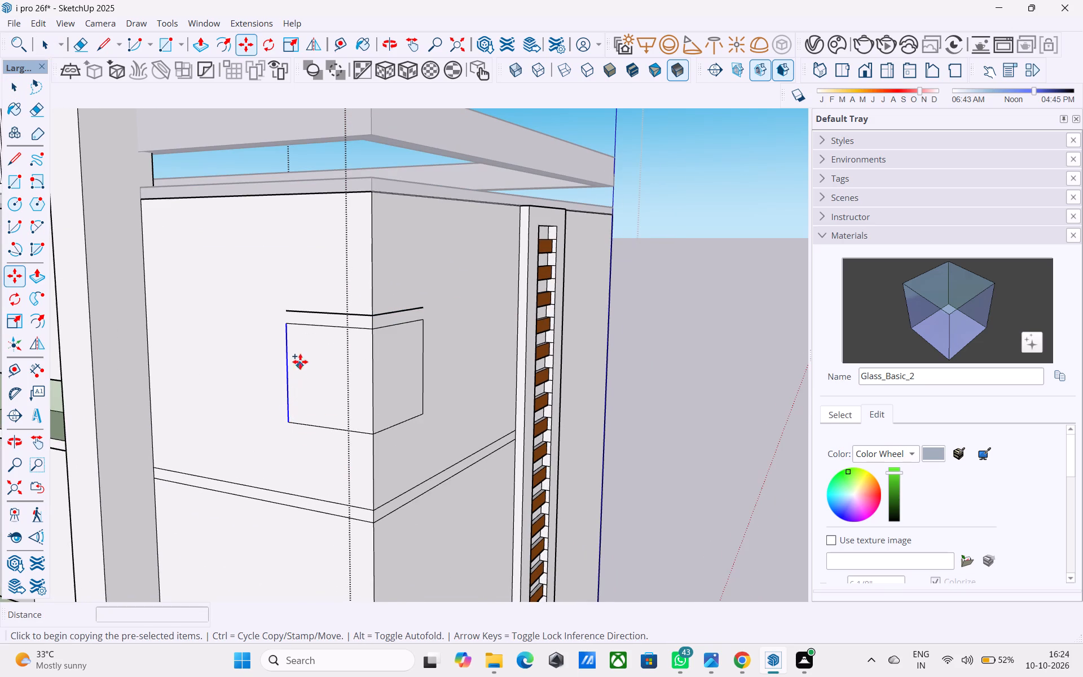
click(290, 323)
click(278, 322)
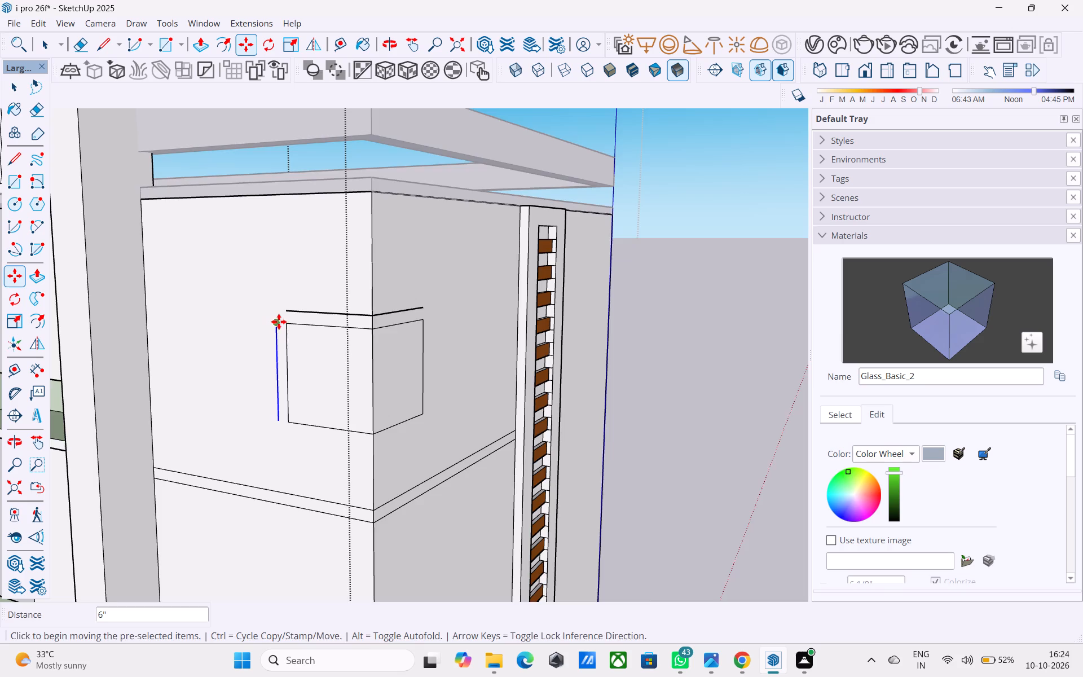
Copy the bottom edge of the top storey's front-wall panel 6" downward.
scroll(263, 310, down, 7)
middle_click(263, 310)
scroll(315, 379, up, 6)
key(space)
scroll(270, 372, down, 5)
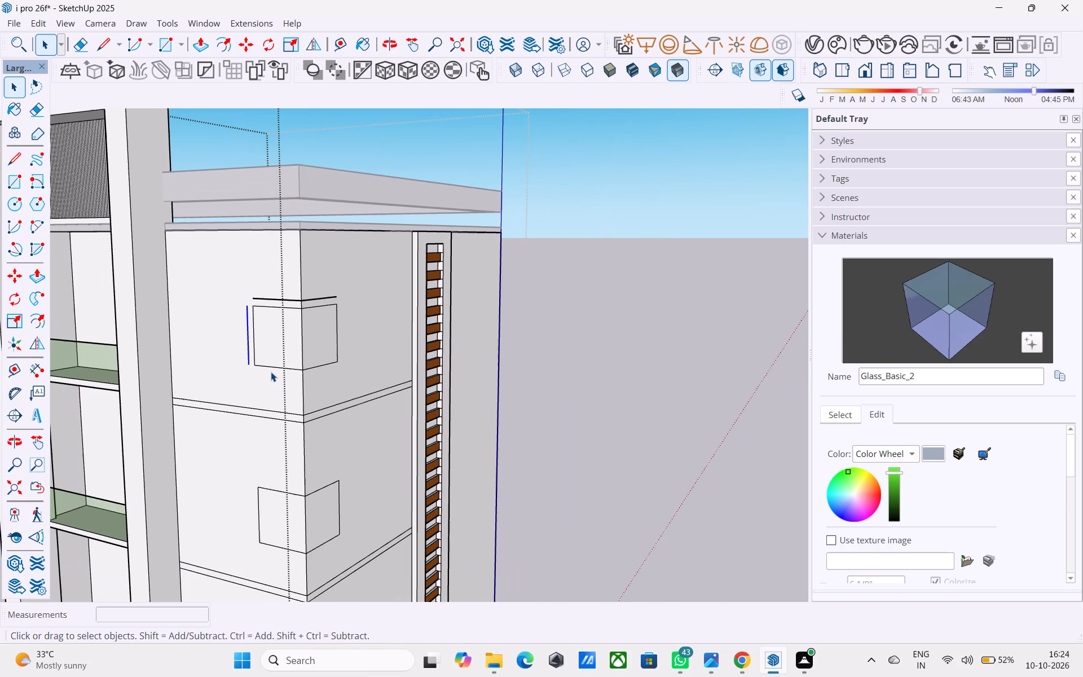
click(274, 367)
key(m)
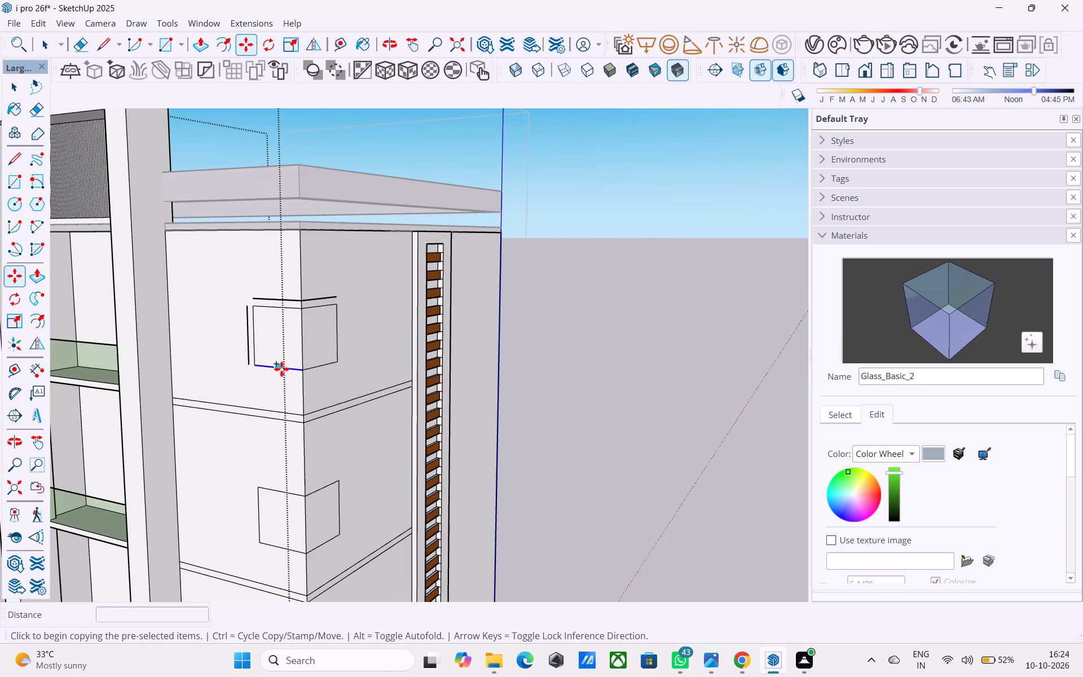
scroll(281, 369, up, 5)
click(315, 371)
click(312, 389)
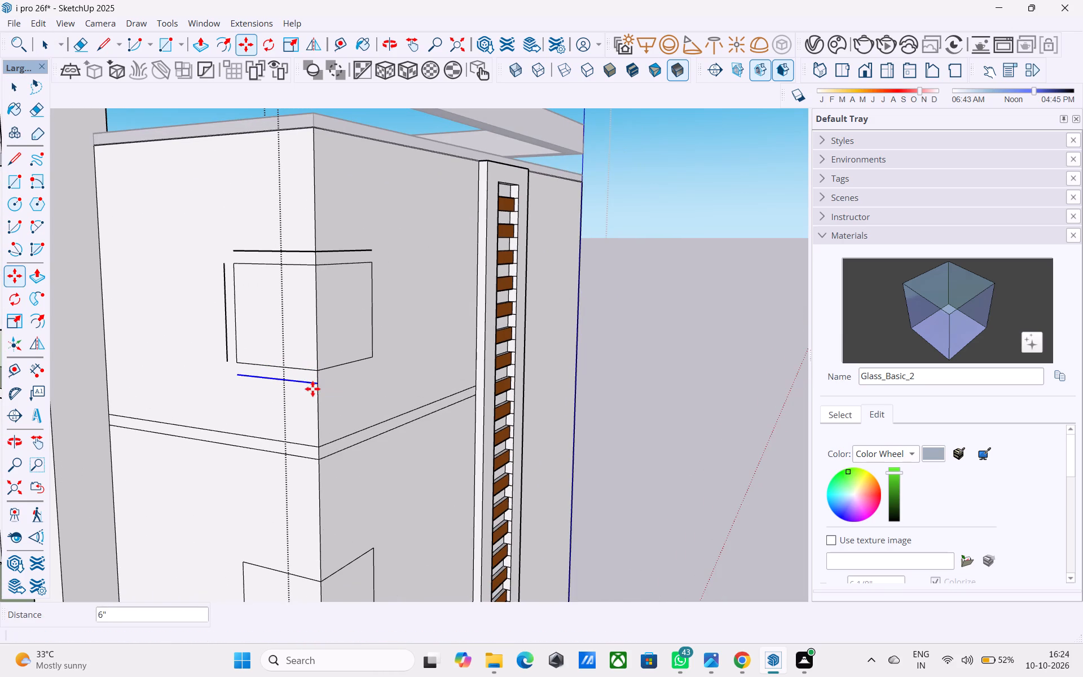
Copy the bottom edge of the top storey's side-wall panel 6" downward to meet the copied front-wall edge at the corner.
key(space)
click(338, 364)
click(341, 366)
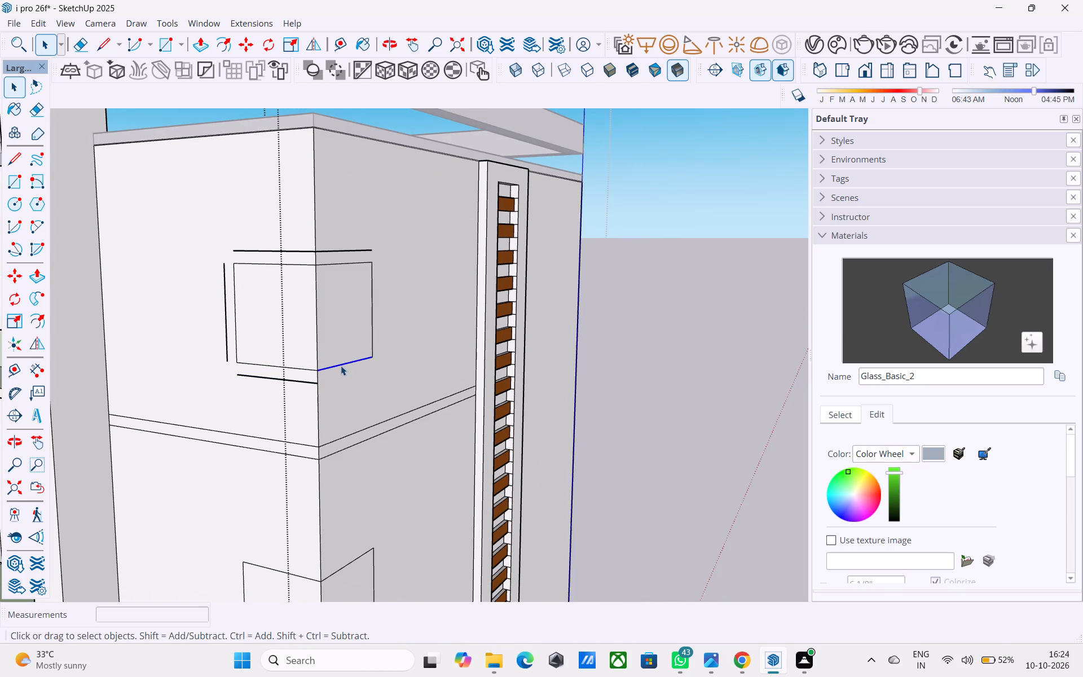
key(m)
click(317, 371)
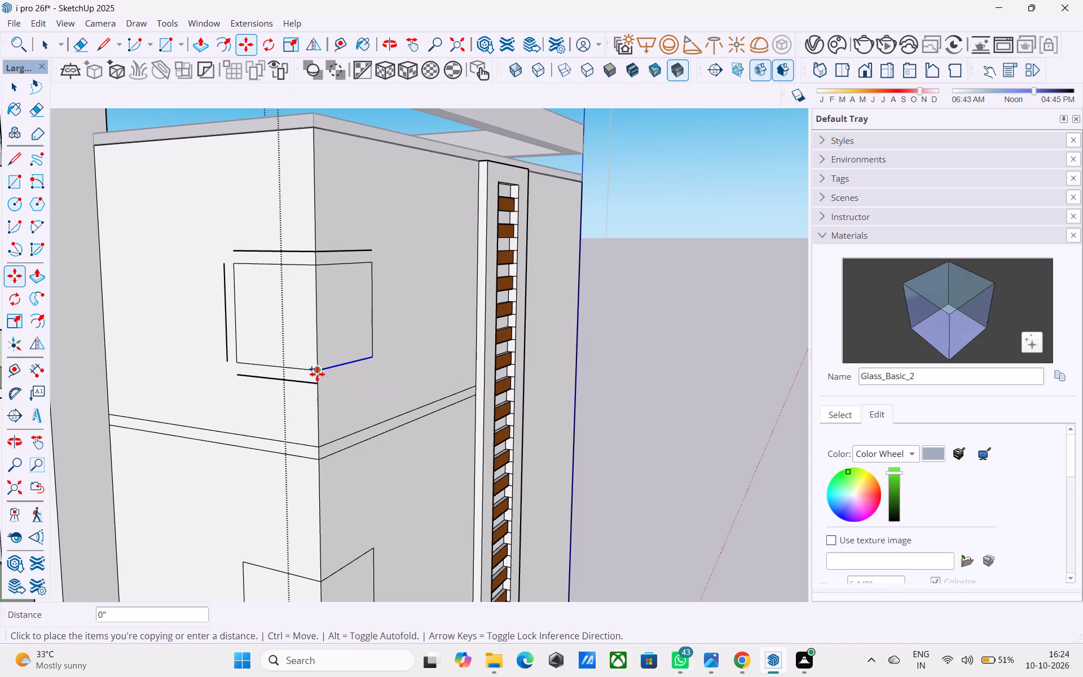
click(319, 381)
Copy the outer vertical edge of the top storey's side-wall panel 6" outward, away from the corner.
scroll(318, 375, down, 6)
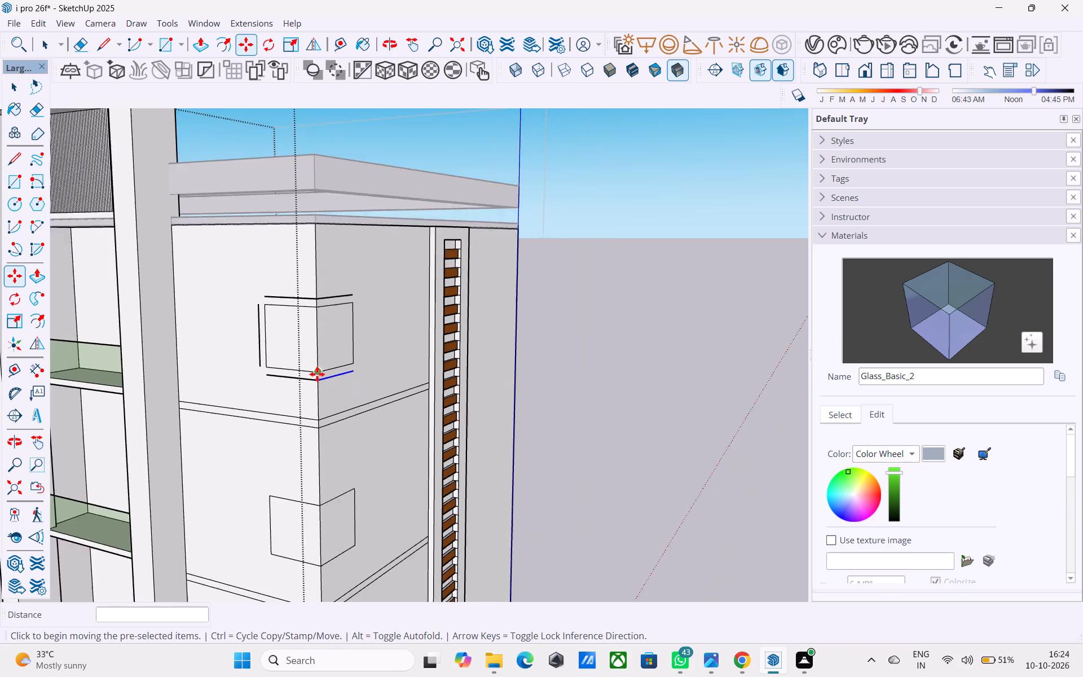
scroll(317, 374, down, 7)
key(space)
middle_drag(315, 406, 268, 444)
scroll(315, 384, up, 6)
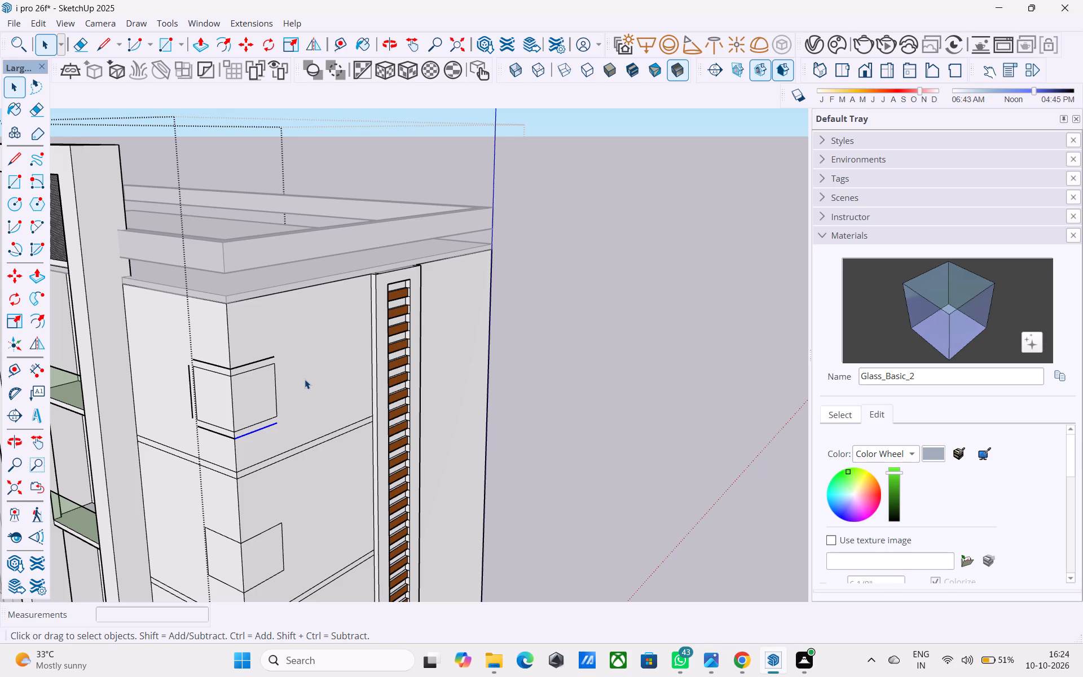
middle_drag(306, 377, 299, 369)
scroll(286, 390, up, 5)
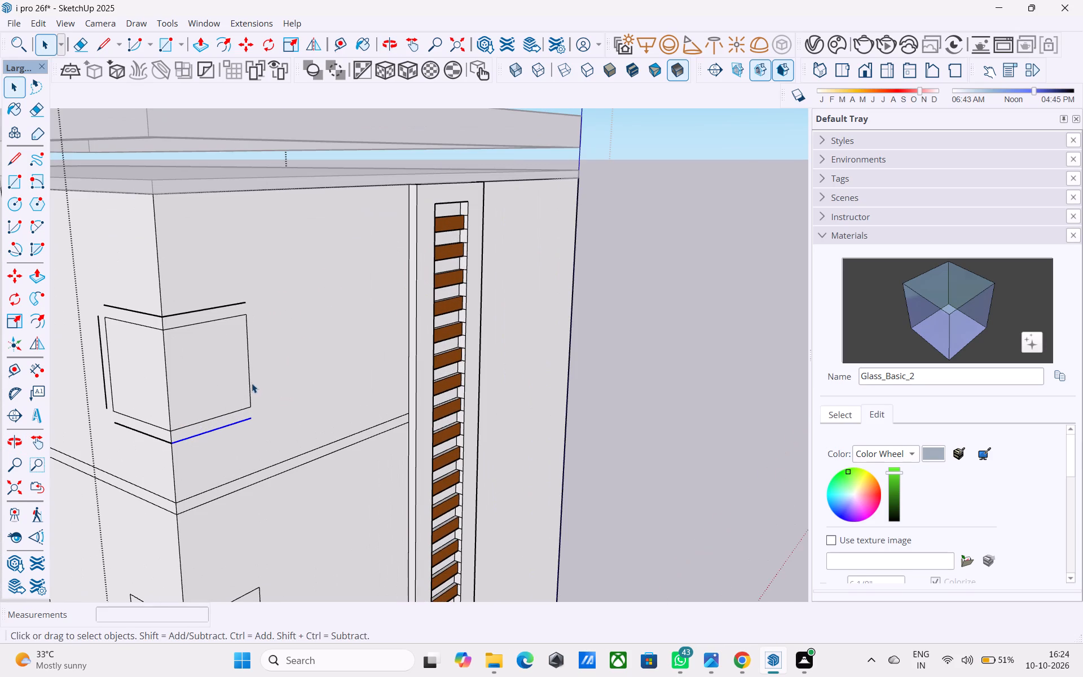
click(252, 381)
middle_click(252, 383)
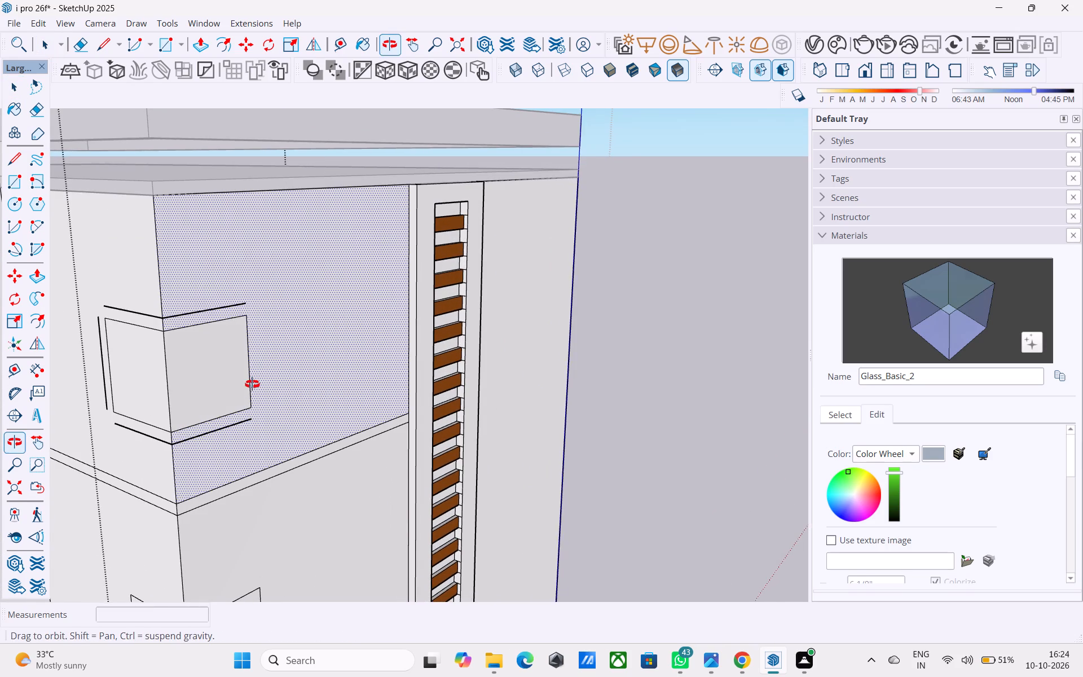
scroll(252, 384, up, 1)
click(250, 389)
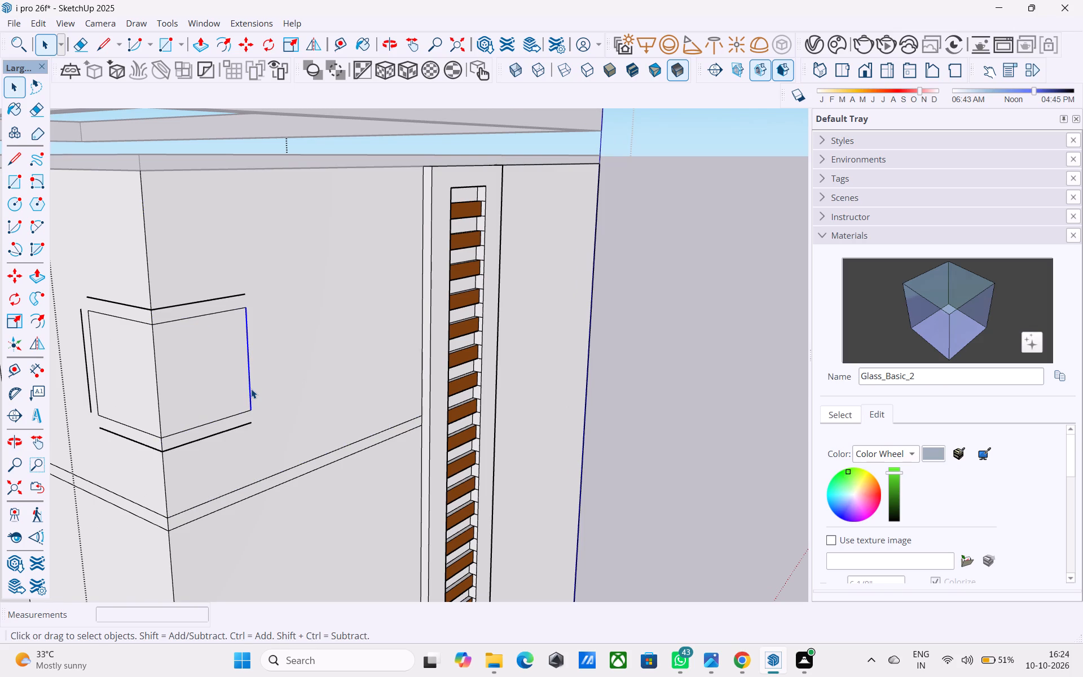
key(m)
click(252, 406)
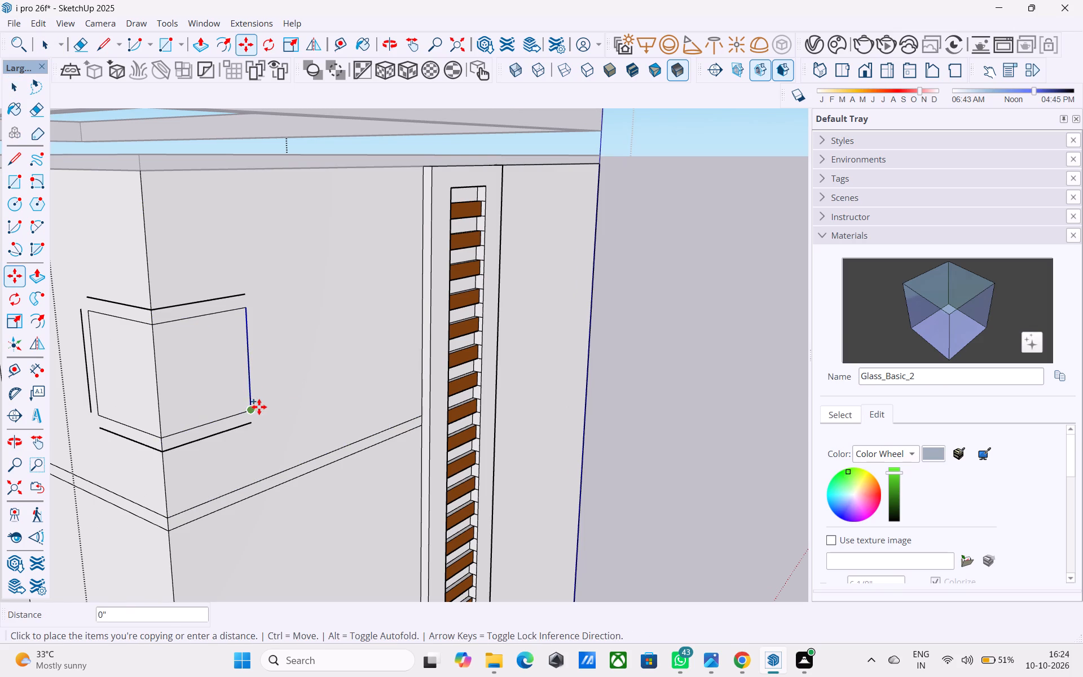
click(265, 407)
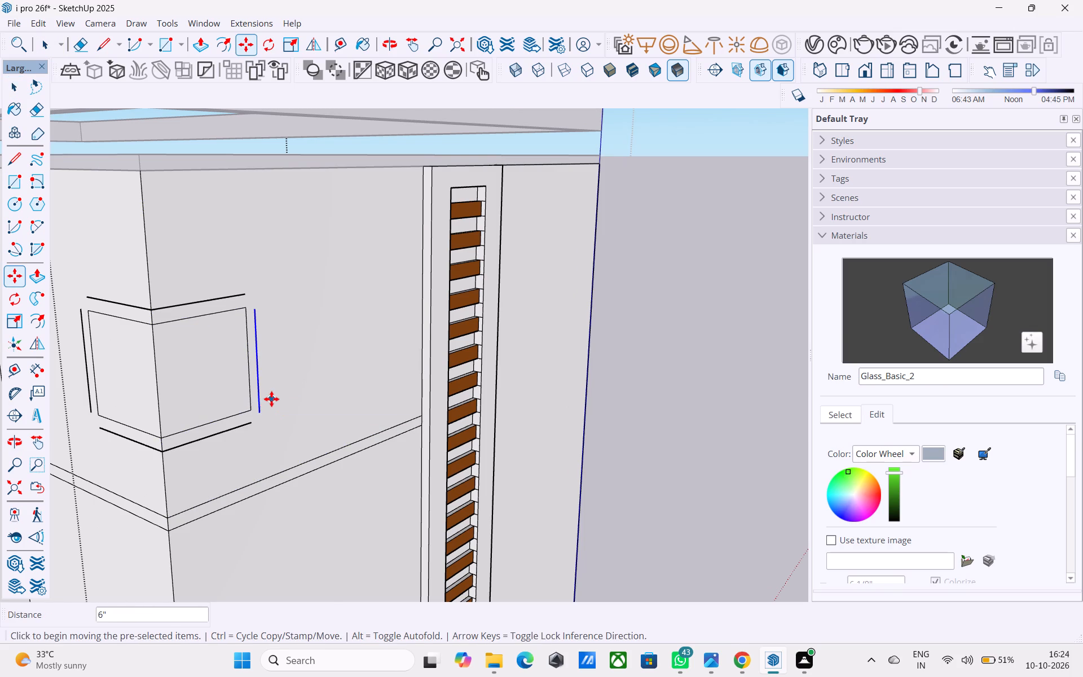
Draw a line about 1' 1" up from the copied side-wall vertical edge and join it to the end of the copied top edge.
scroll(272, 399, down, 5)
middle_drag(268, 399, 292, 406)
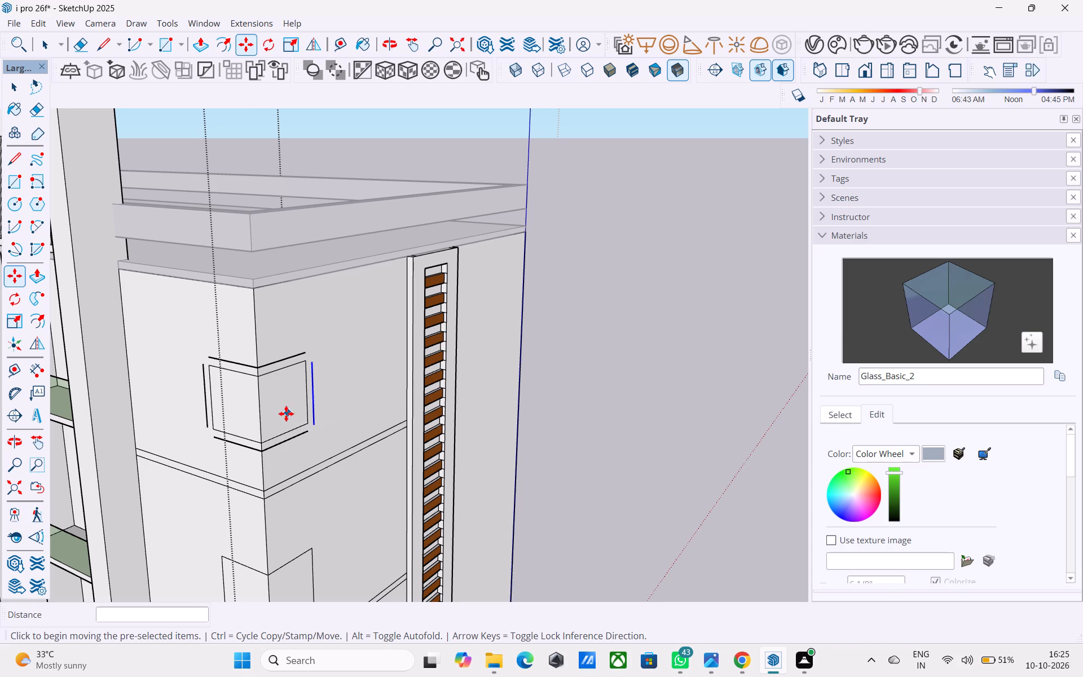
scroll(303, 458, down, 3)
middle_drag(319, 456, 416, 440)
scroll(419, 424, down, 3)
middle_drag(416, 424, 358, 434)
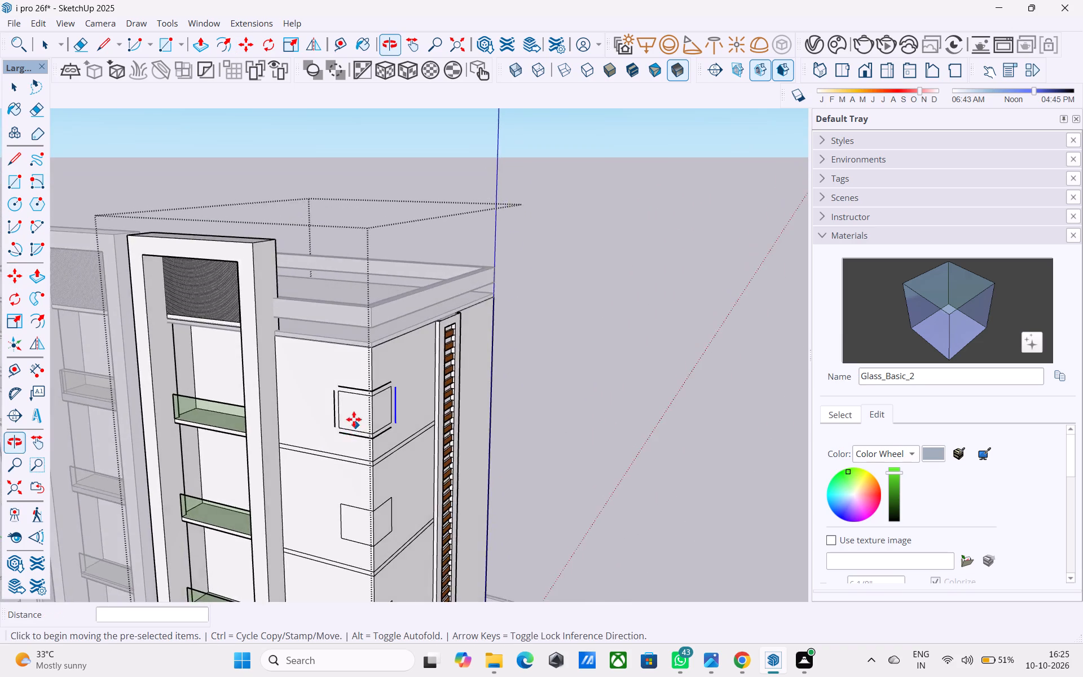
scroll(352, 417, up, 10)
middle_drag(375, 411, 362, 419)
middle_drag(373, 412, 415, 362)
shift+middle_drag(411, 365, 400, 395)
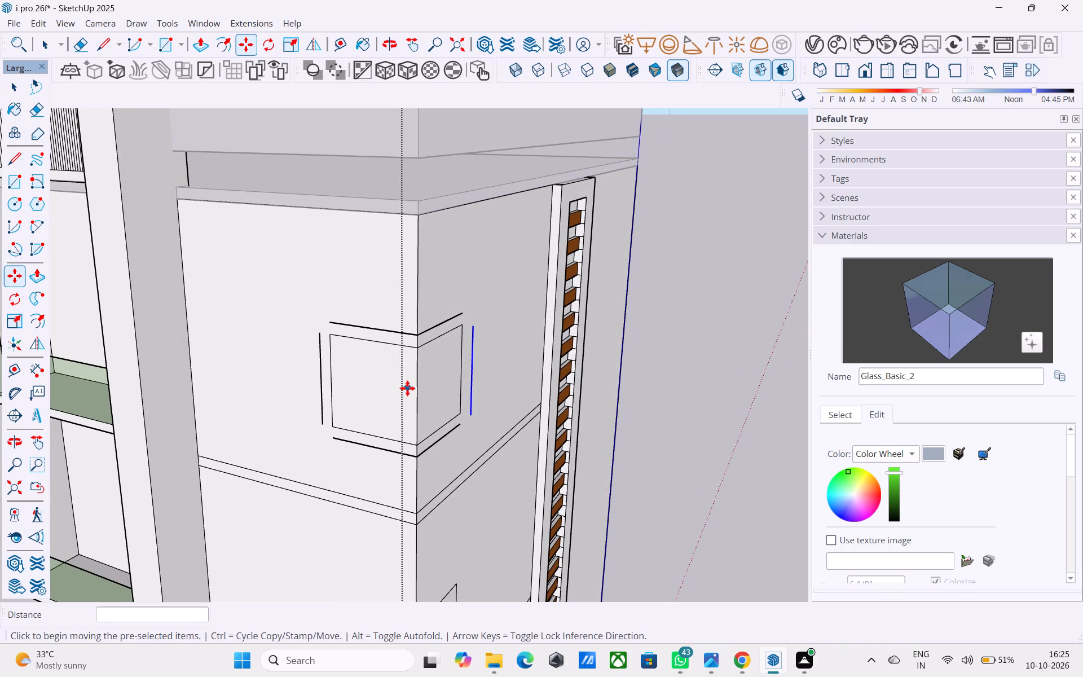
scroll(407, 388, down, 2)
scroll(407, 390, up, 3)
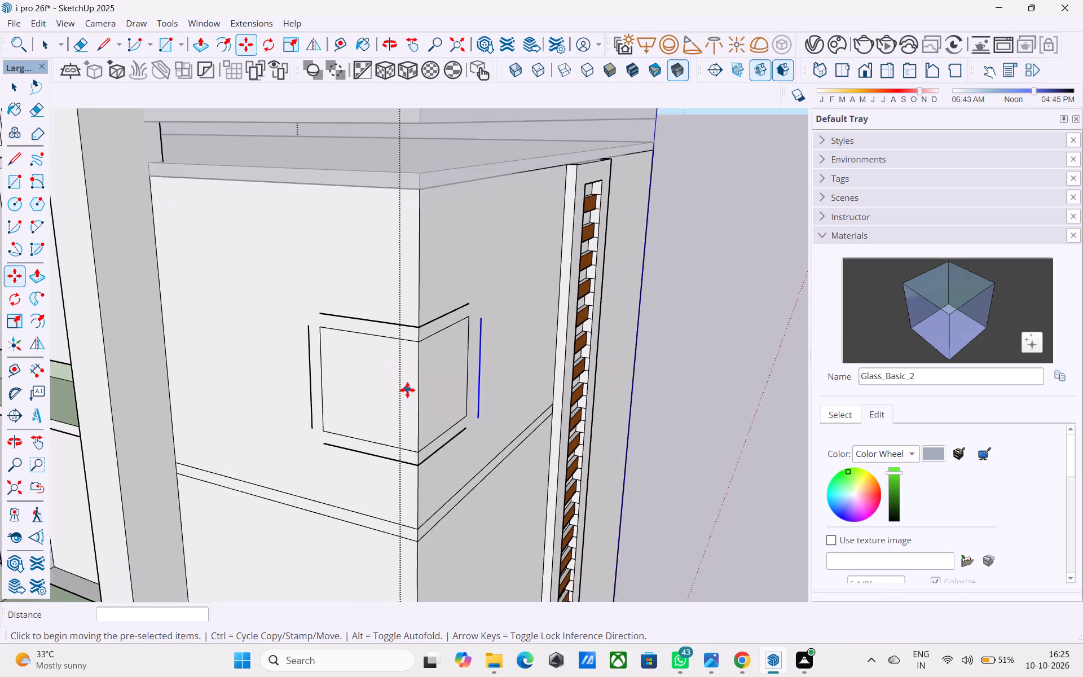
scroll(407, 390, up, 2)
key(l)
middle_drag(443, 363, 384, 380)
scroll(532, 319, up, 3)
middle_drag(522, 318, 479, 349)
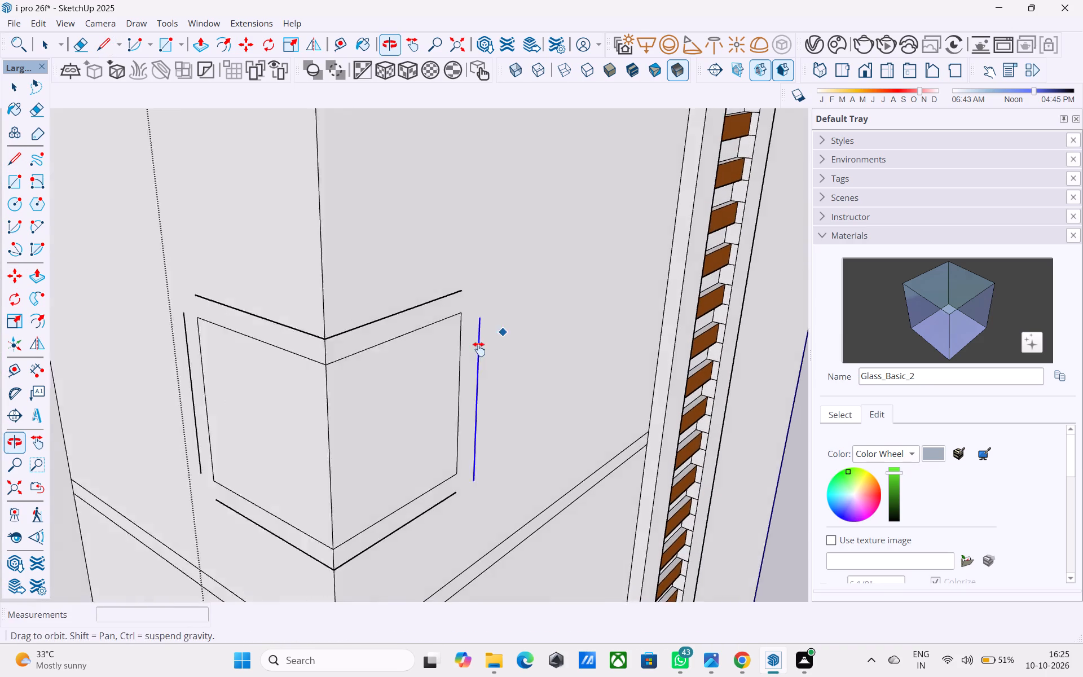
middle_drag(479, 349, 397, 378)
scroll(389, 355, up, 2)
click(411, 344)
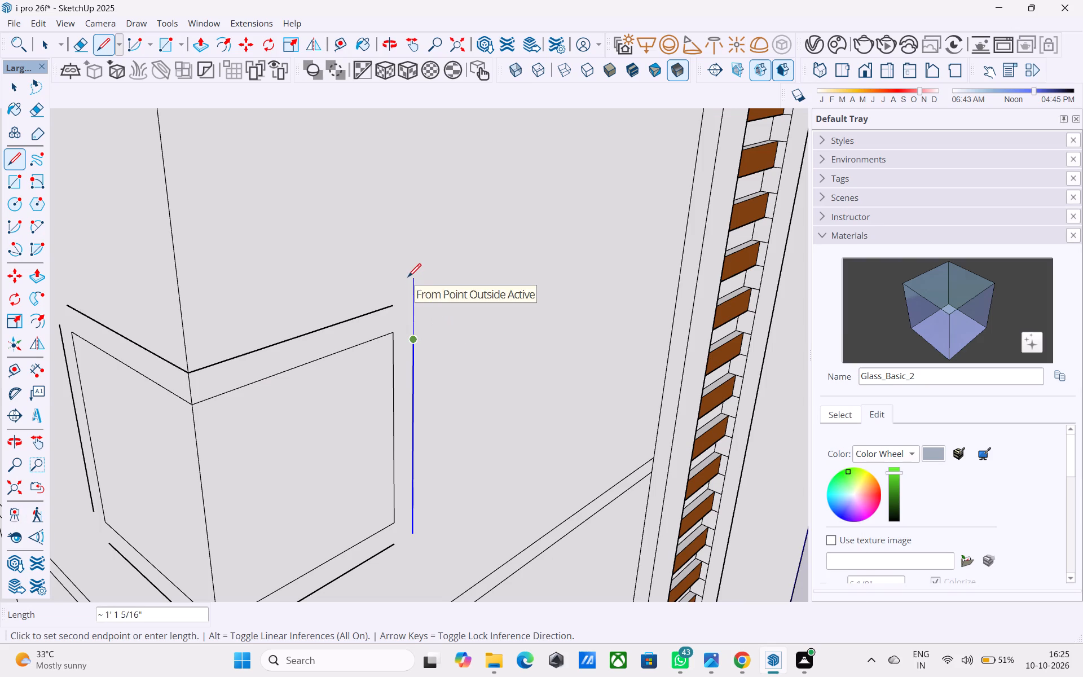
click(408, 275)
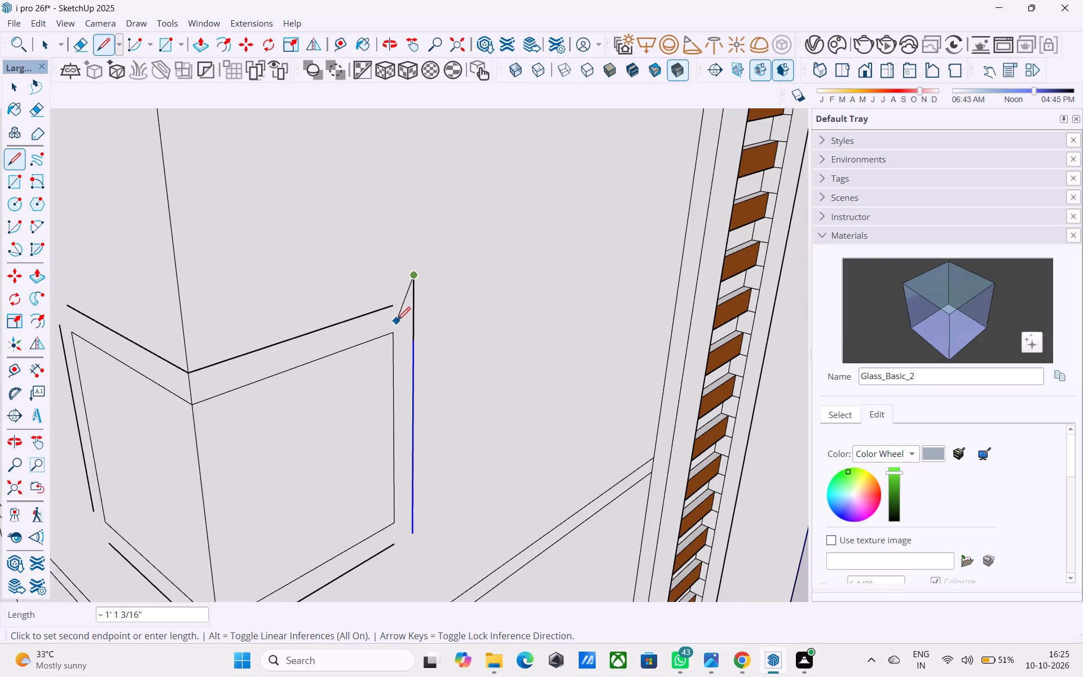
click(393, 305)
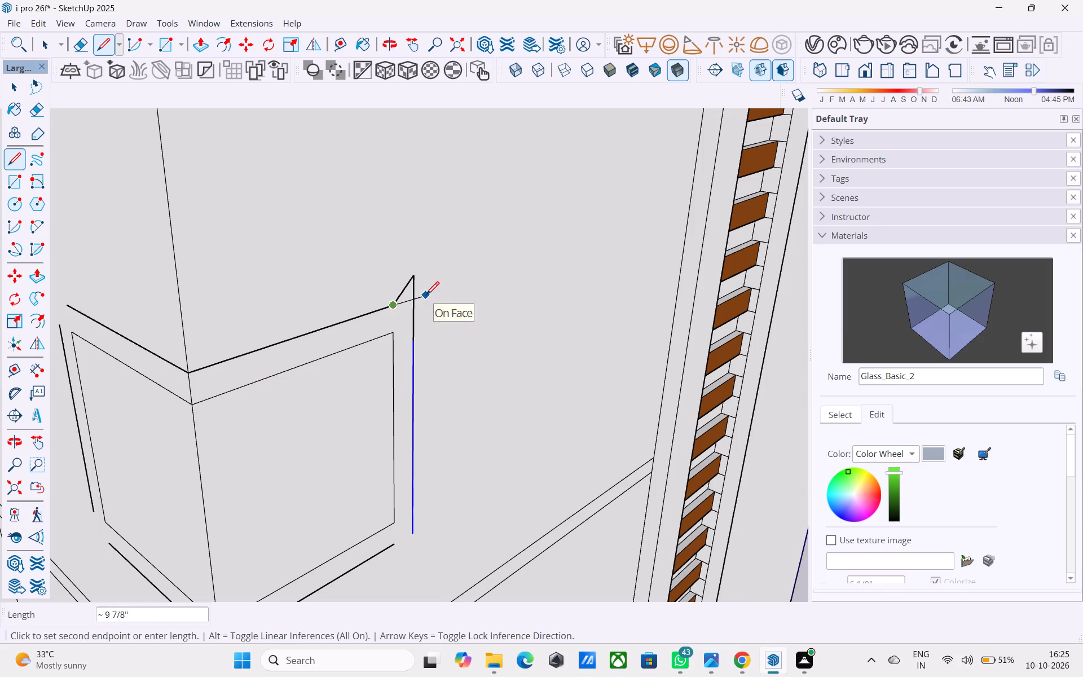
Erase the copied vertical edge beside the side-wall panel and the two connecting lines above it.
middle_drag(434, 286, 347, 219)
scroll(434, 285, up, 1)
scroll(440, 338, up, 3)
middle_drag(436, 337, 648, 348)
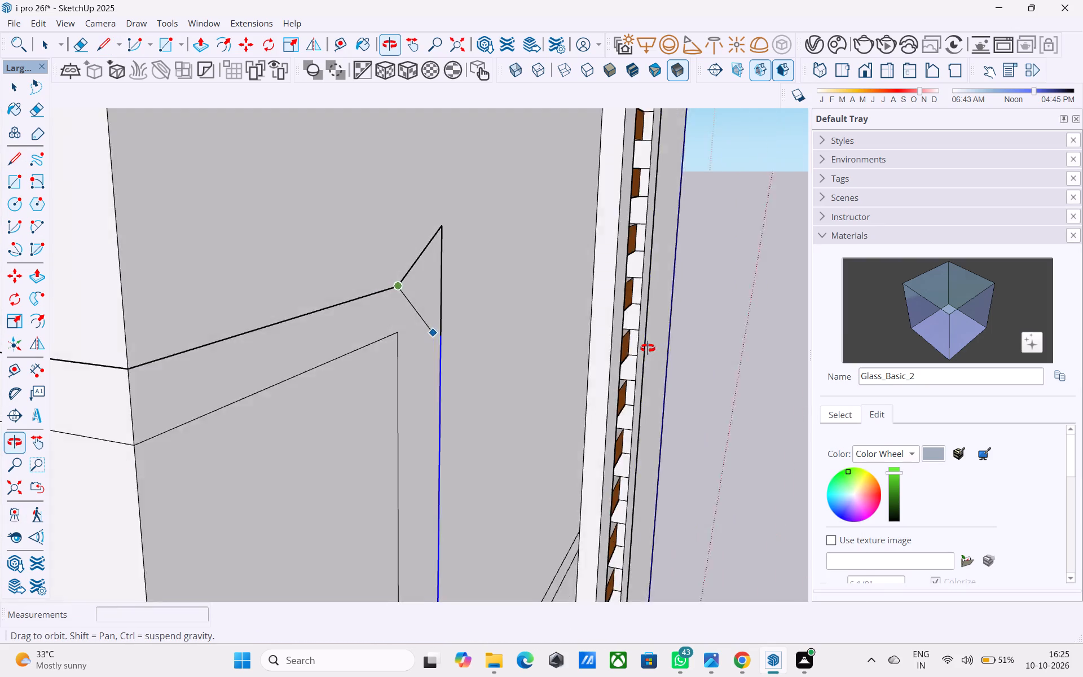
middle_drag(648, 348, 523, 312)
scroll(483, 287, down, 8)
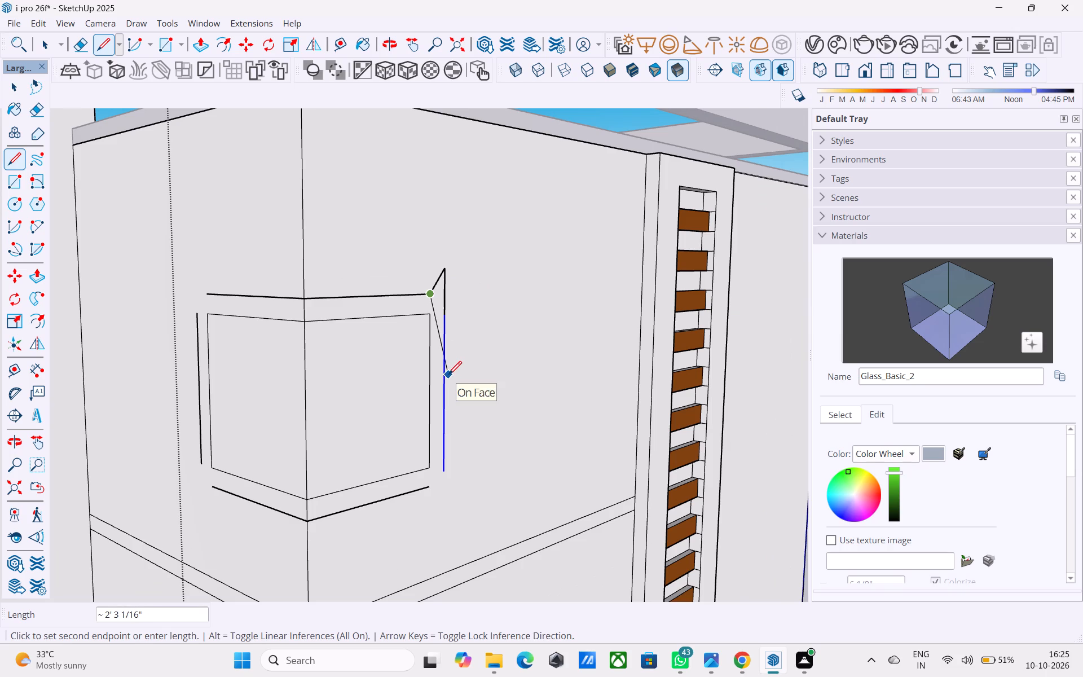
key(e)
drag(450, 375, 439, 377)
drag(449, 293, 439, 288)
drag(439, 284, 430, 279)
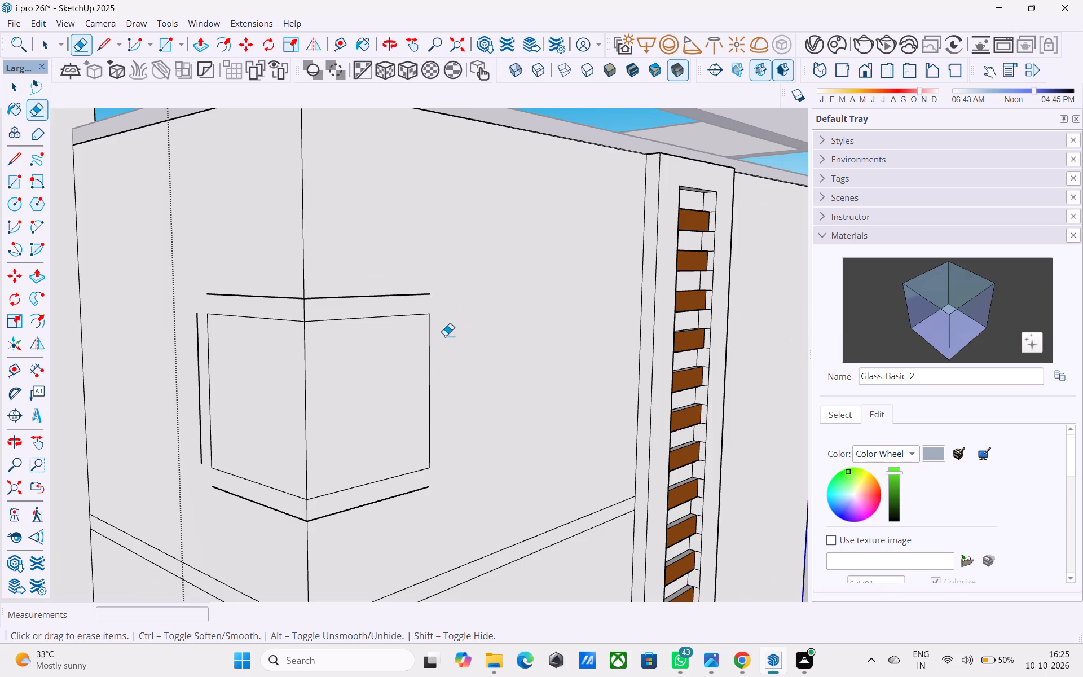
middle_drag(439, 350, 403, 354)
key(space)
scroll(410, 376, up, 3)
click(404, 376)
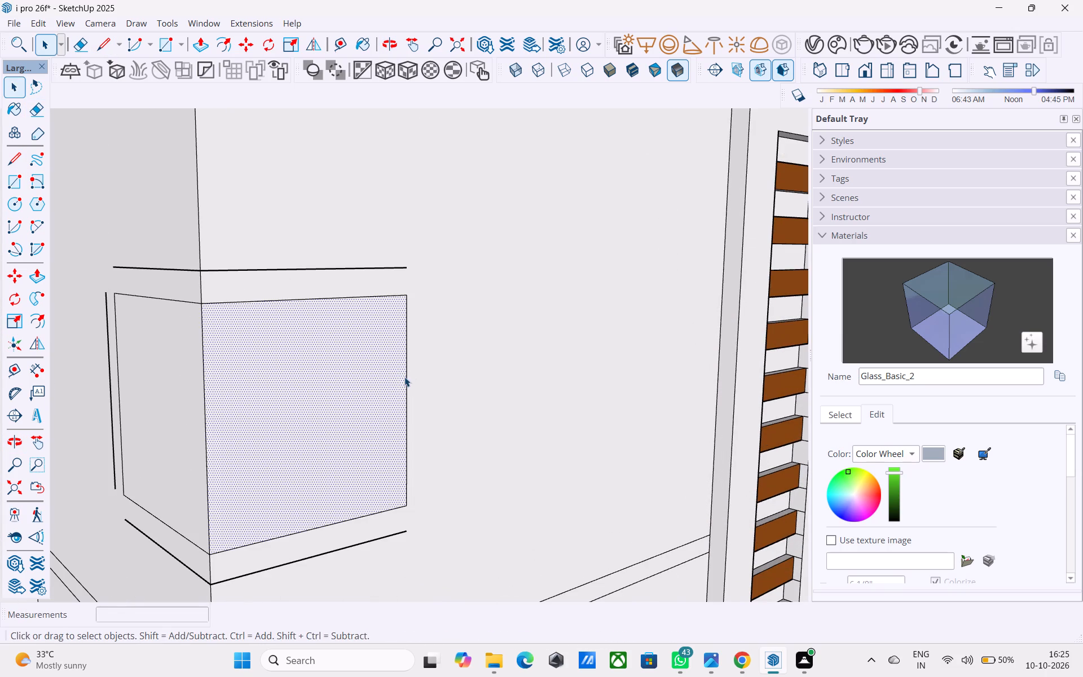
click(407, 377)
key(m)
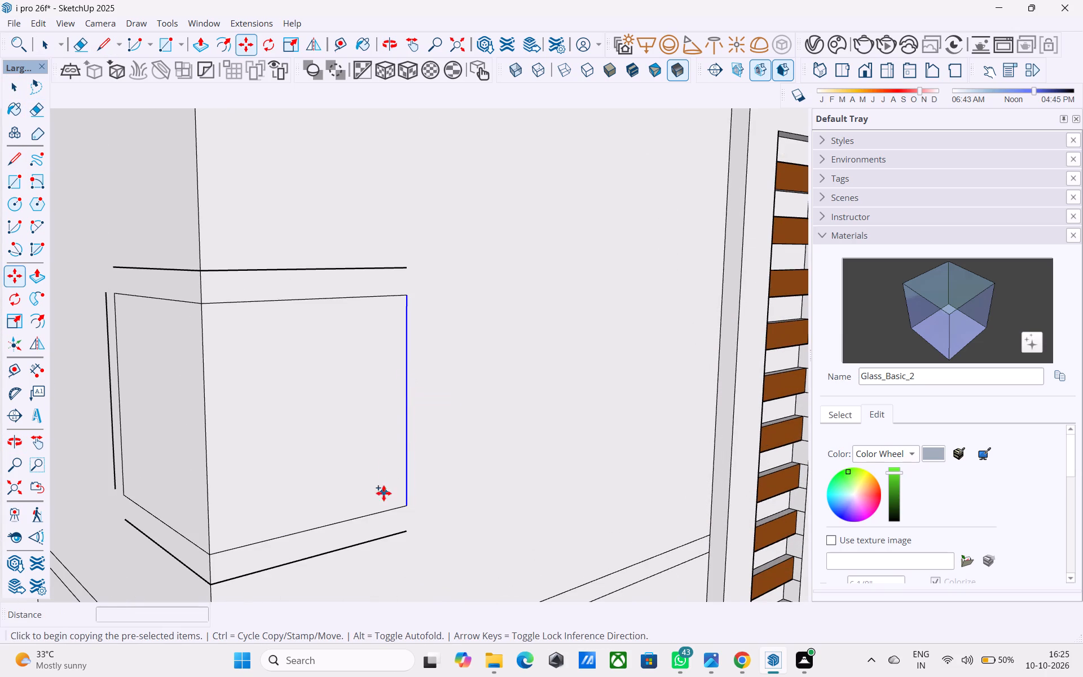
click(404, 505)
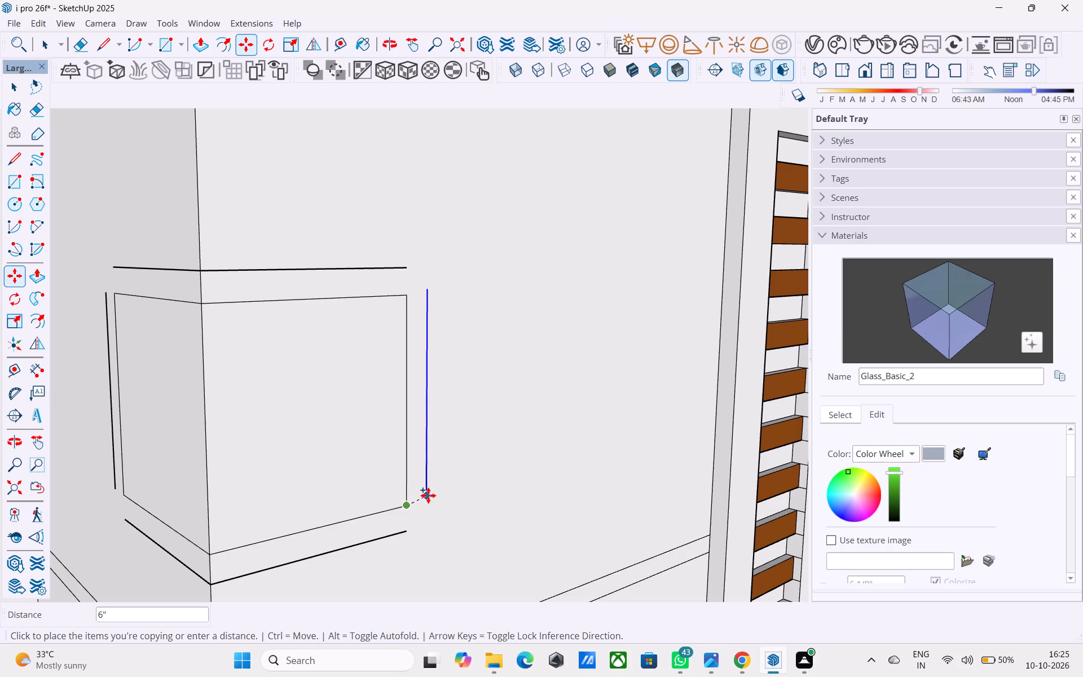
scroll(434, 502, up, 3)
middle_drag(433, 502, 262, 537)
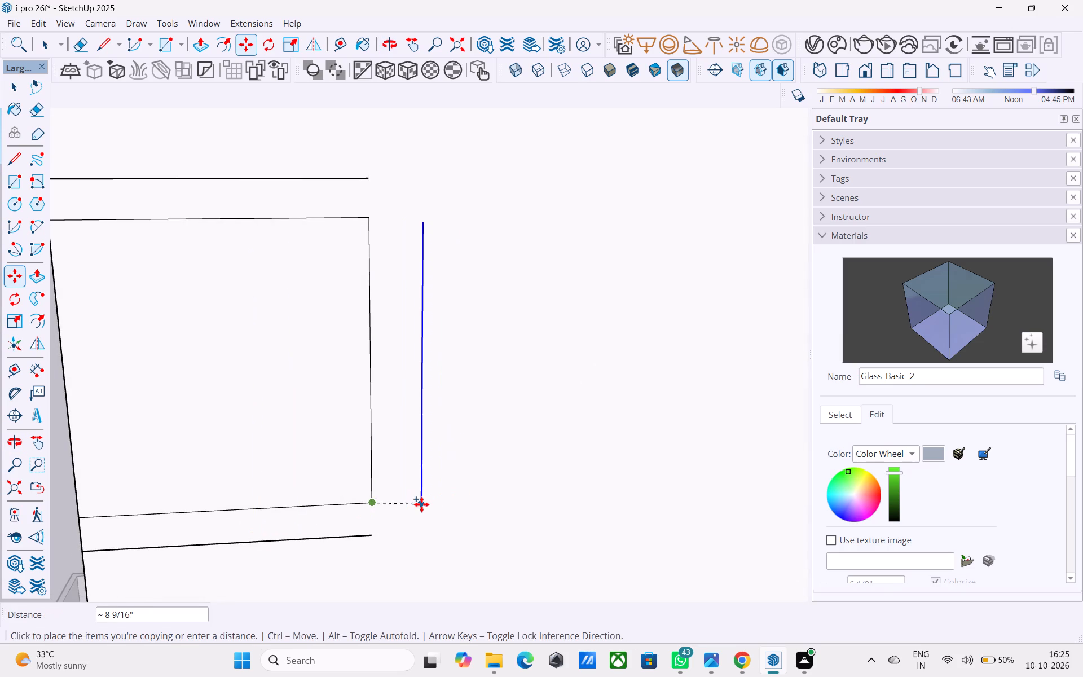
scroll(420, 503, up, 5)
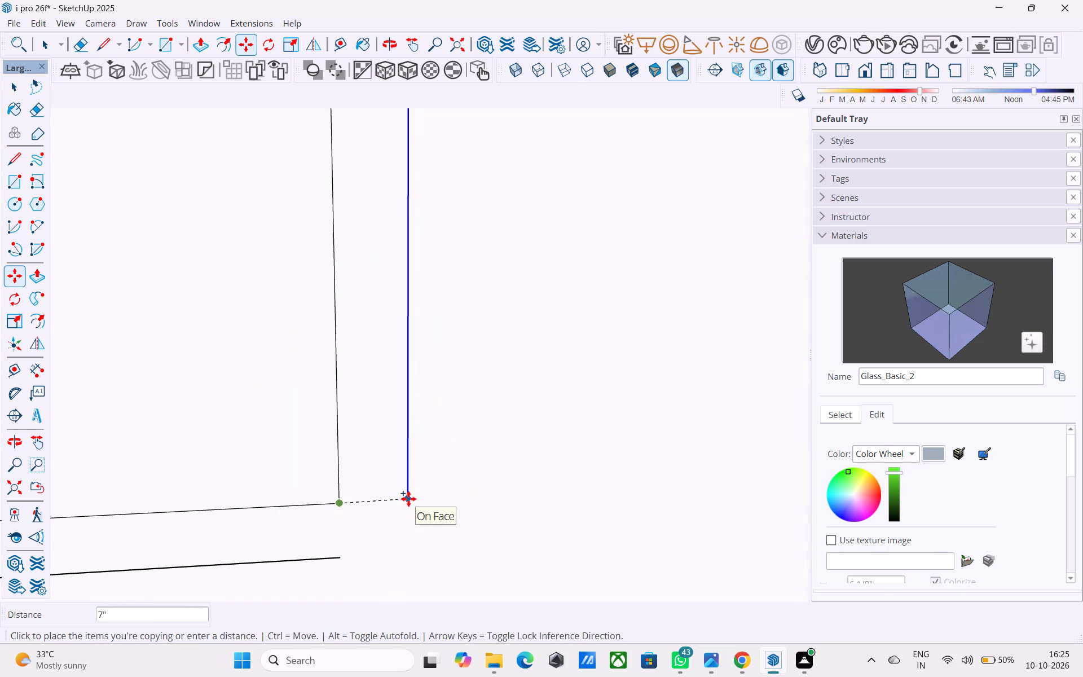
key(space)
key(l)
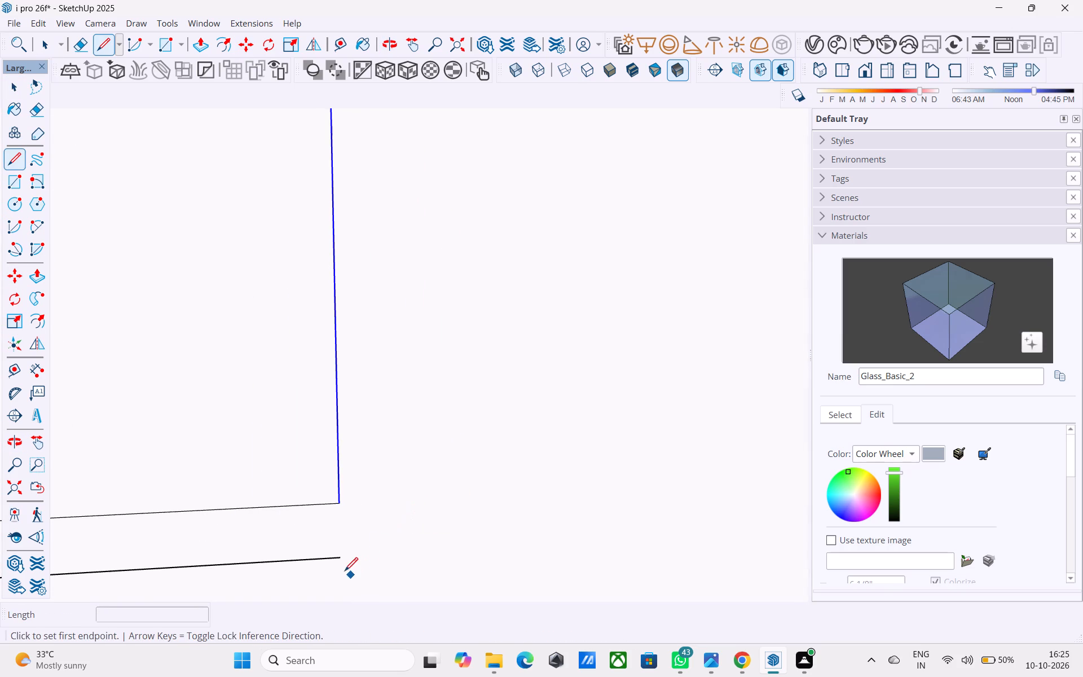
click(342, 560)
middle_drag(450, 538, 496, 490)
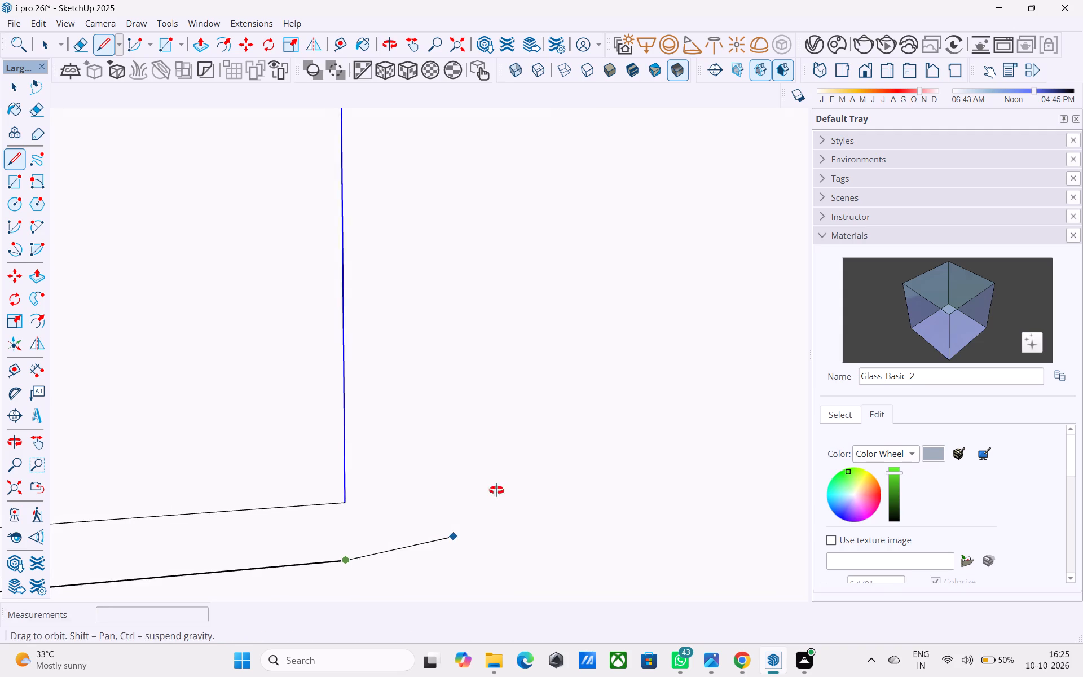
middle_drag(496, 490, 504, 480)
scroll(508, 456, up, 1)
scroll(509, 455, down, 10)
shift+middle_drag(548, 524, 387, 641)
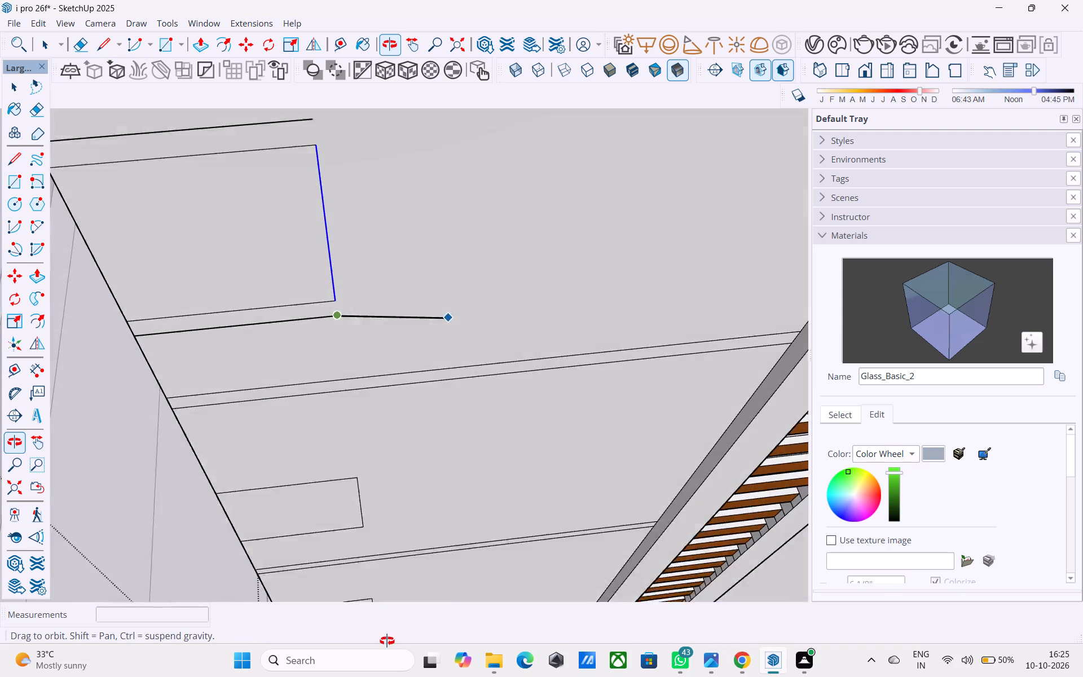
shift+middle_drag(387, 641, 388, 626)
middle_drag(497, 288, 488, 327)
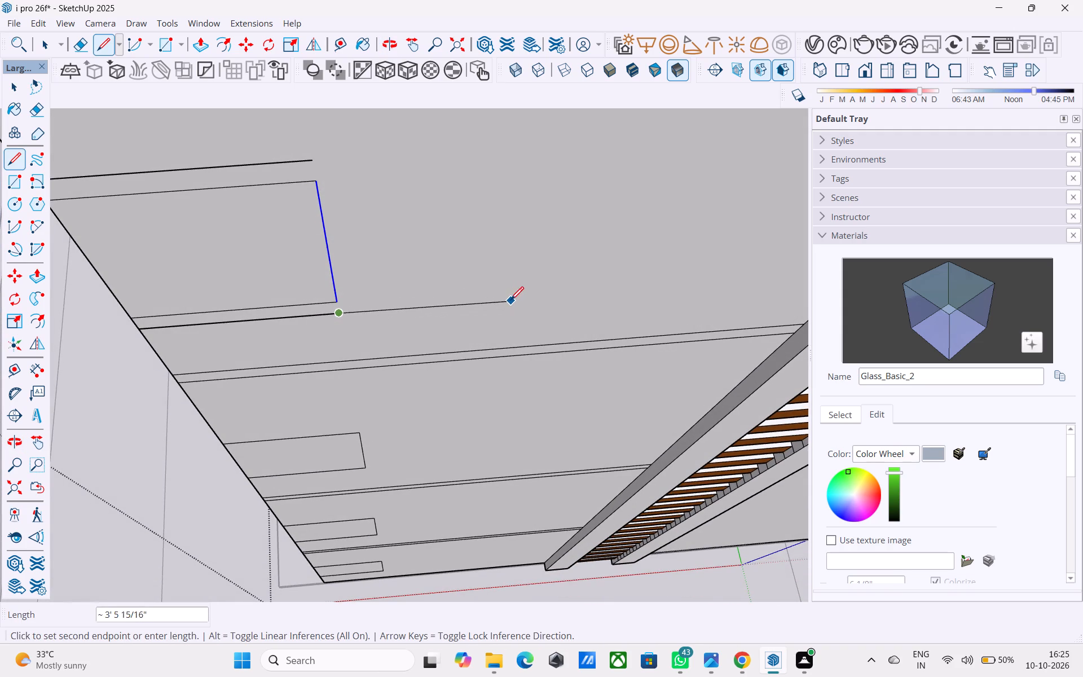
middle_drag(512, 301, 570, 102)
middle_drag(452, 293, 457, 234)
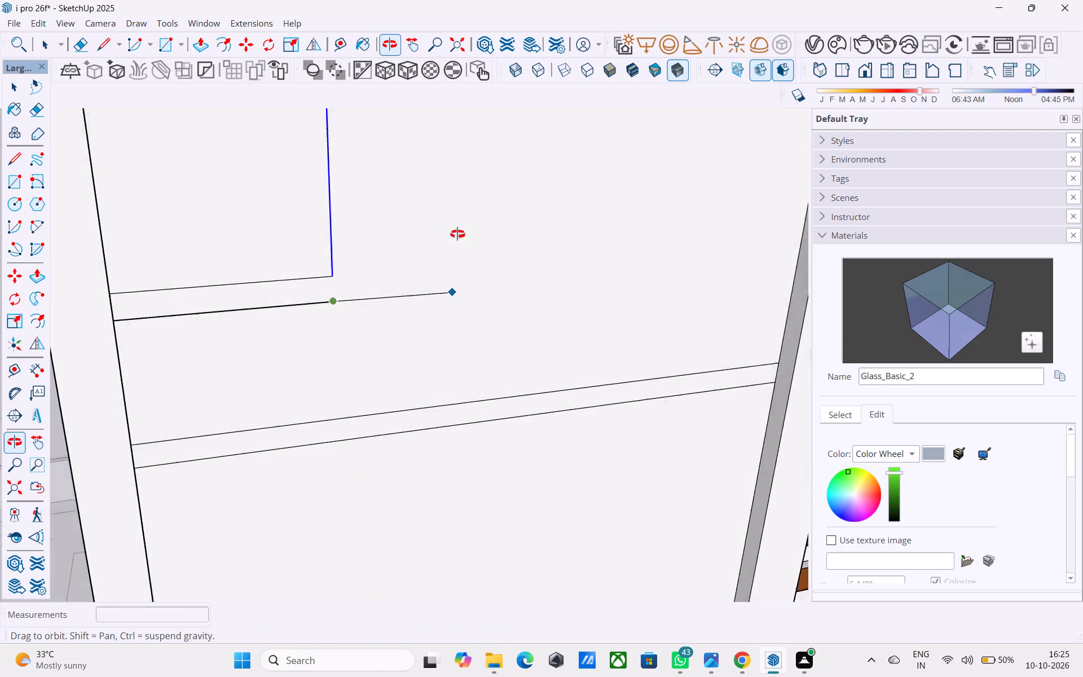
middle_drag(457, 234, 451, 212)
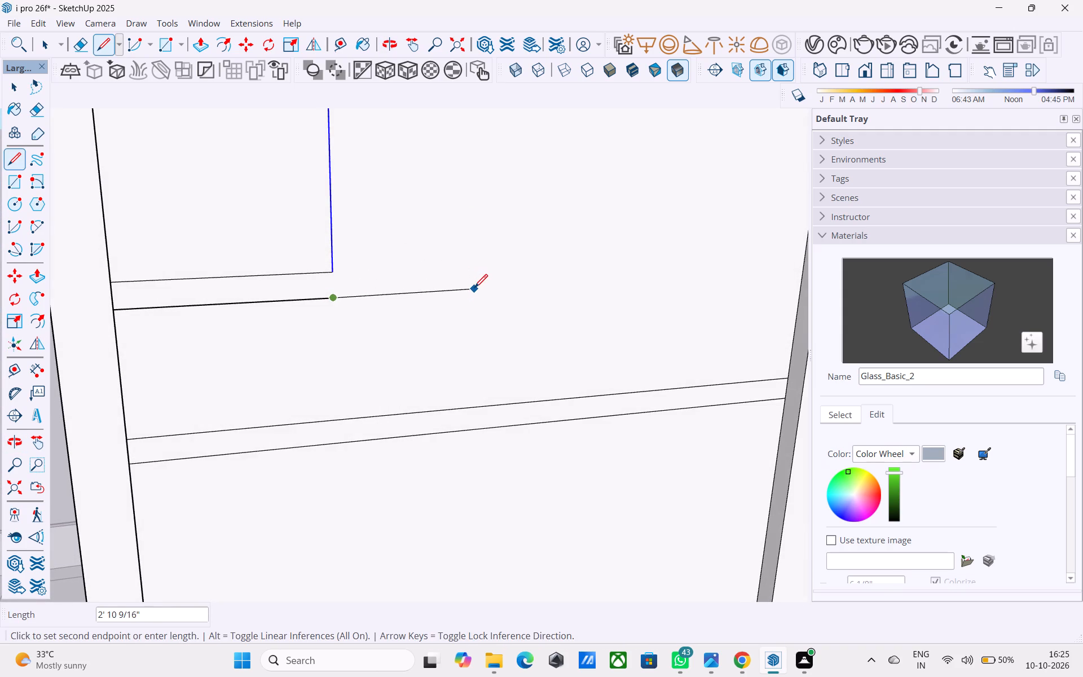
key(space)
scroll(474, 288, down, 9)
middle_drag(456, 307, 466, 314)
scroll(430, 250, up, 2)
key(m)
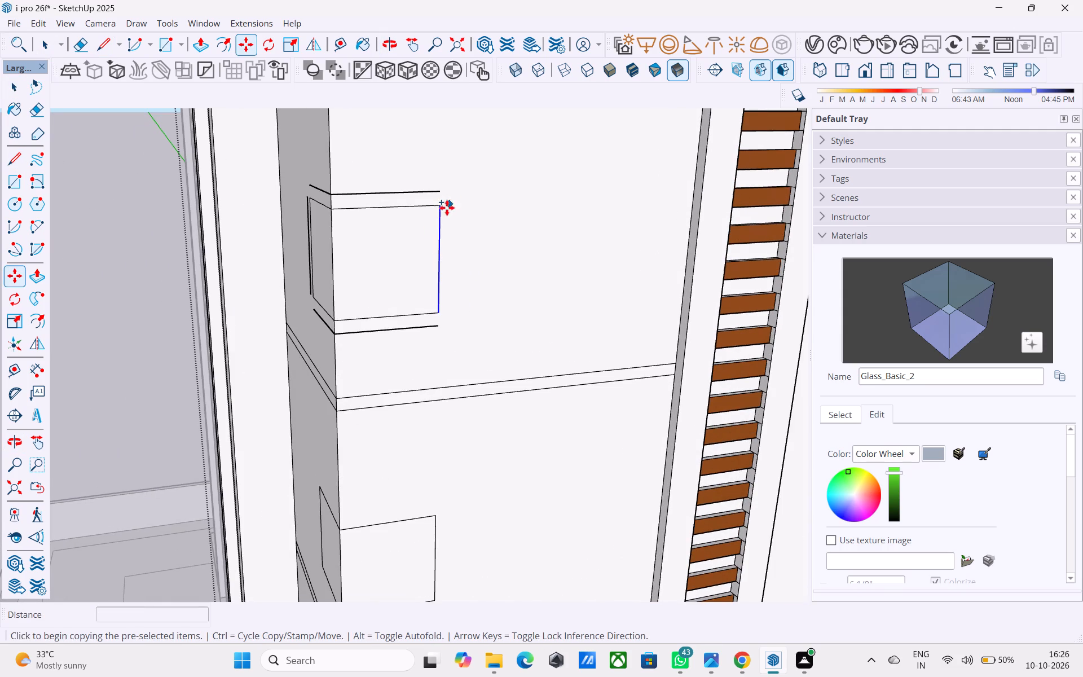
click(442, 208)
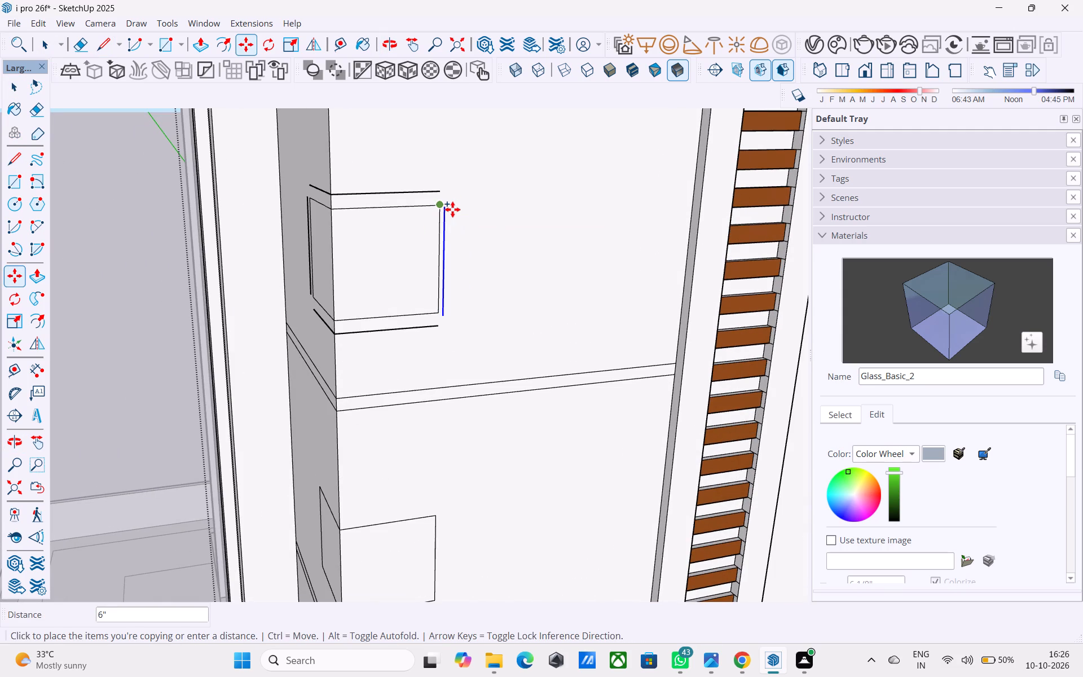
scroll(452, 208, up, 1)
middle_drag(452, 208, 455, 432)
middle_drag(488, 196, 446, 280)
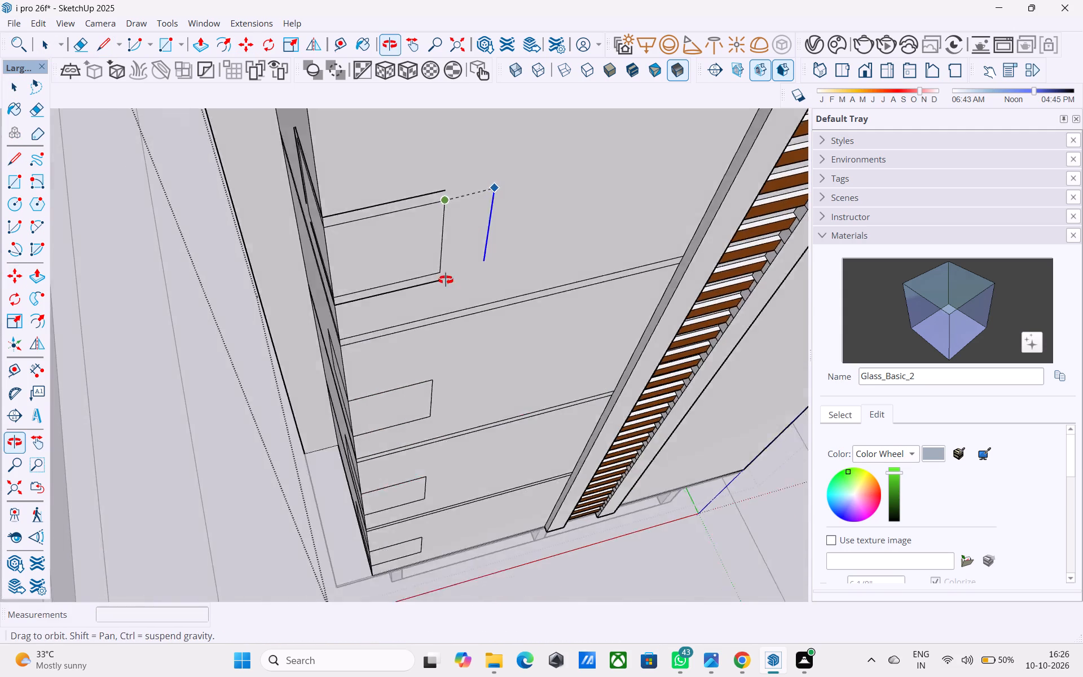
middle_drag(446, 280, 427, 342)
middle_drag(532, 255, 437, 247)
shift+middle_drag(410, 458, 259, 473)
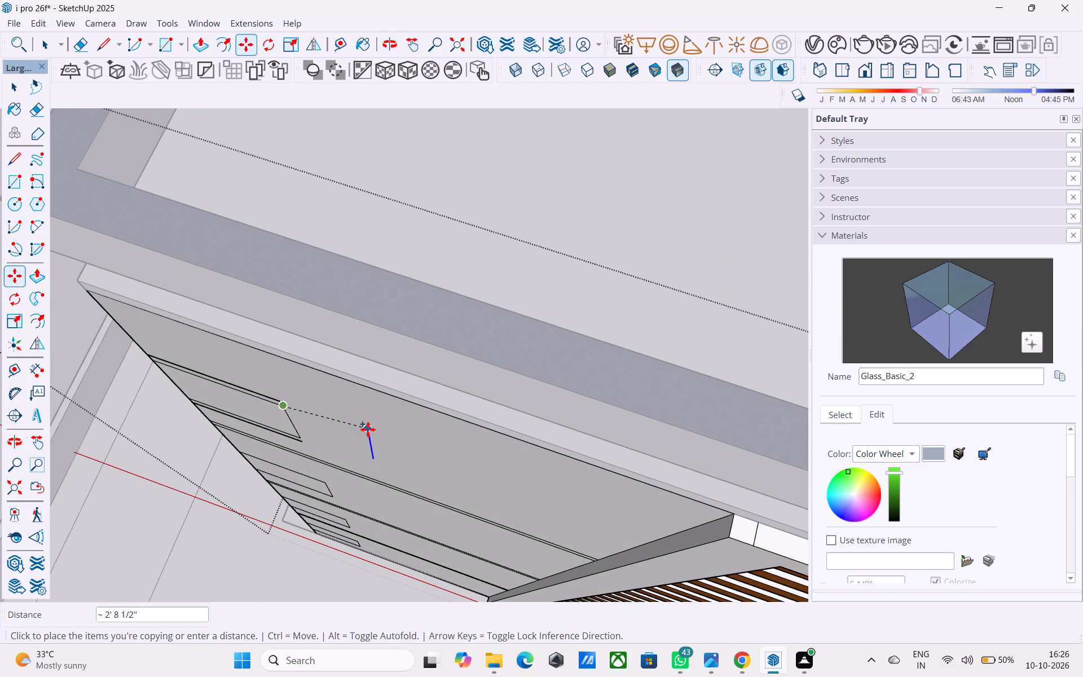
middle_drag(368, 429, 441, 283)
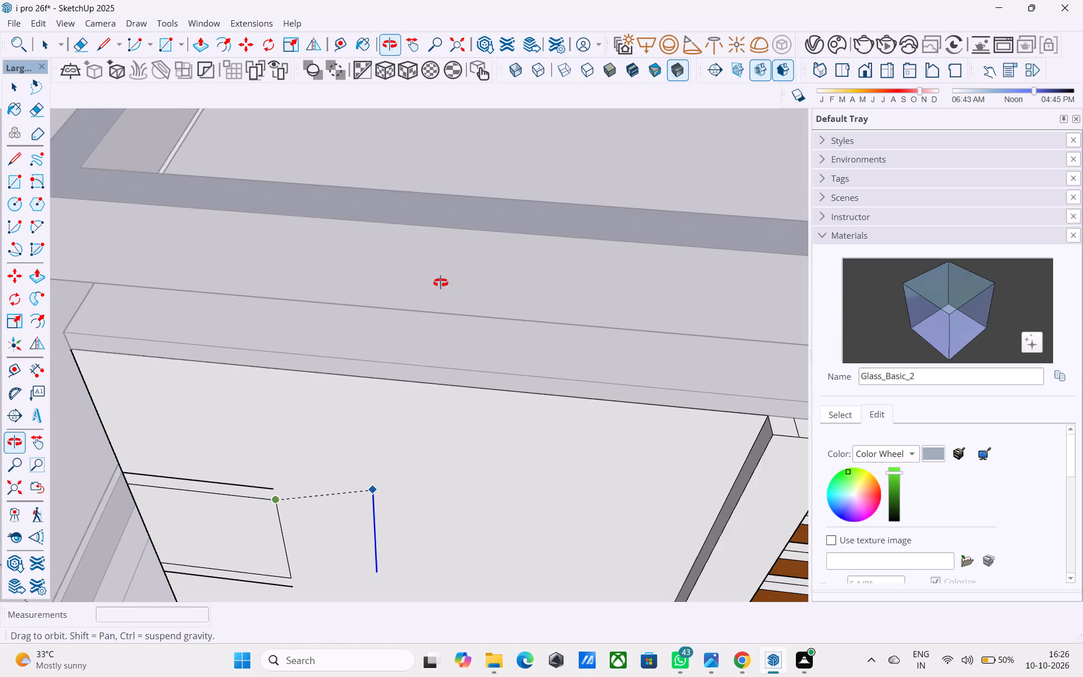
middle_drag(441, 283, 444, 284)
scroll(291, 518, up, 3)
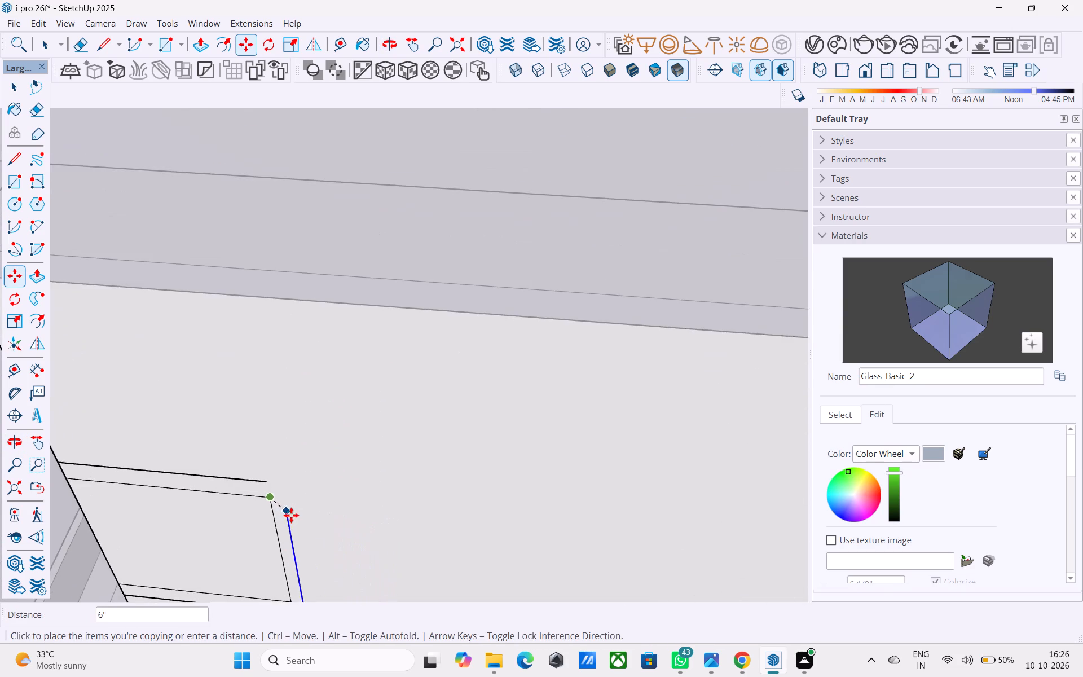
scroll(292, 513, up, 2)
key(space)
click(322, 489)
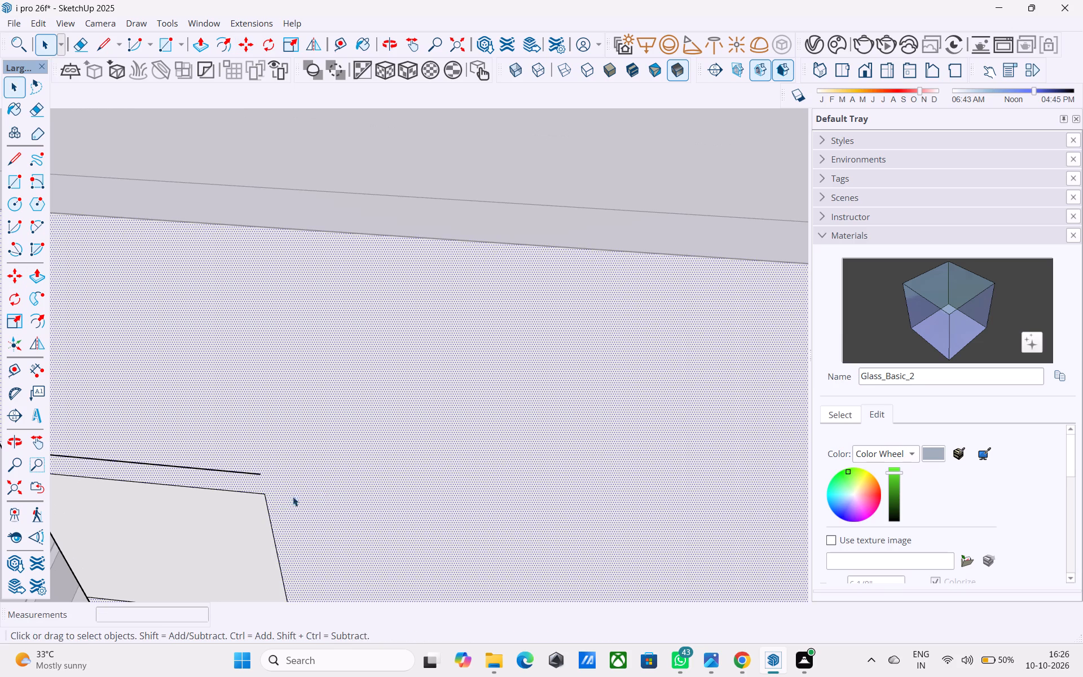
Draw a 6" line outward from the top outer corner of the top storey's side-wall panel, continuing its top edge.
key(l)
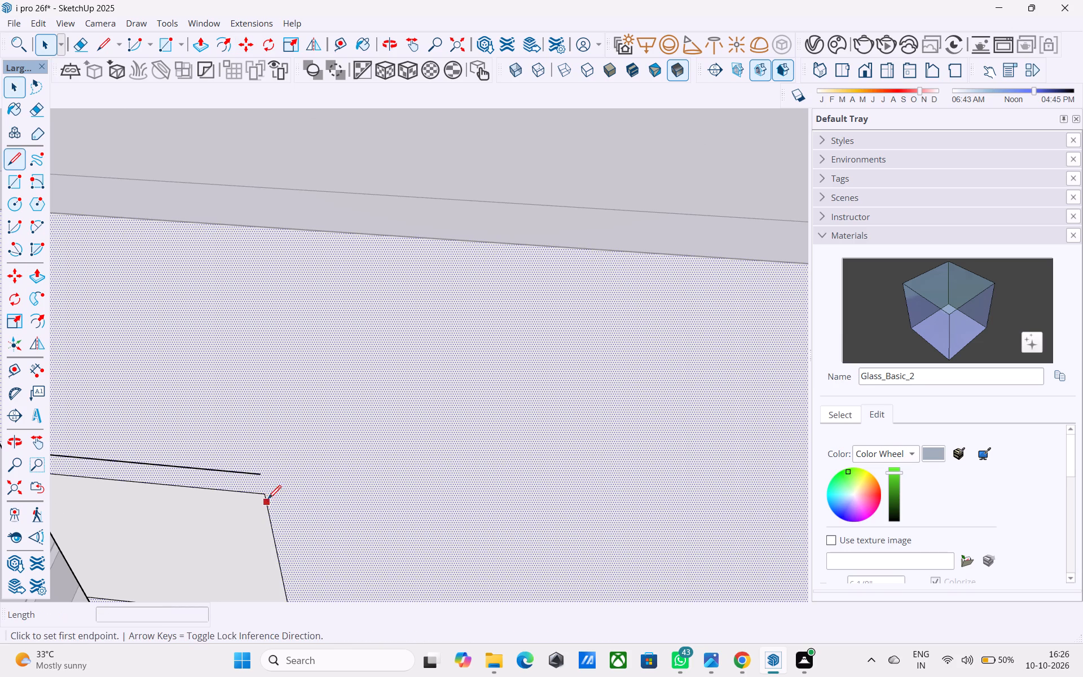
click(268, 496)
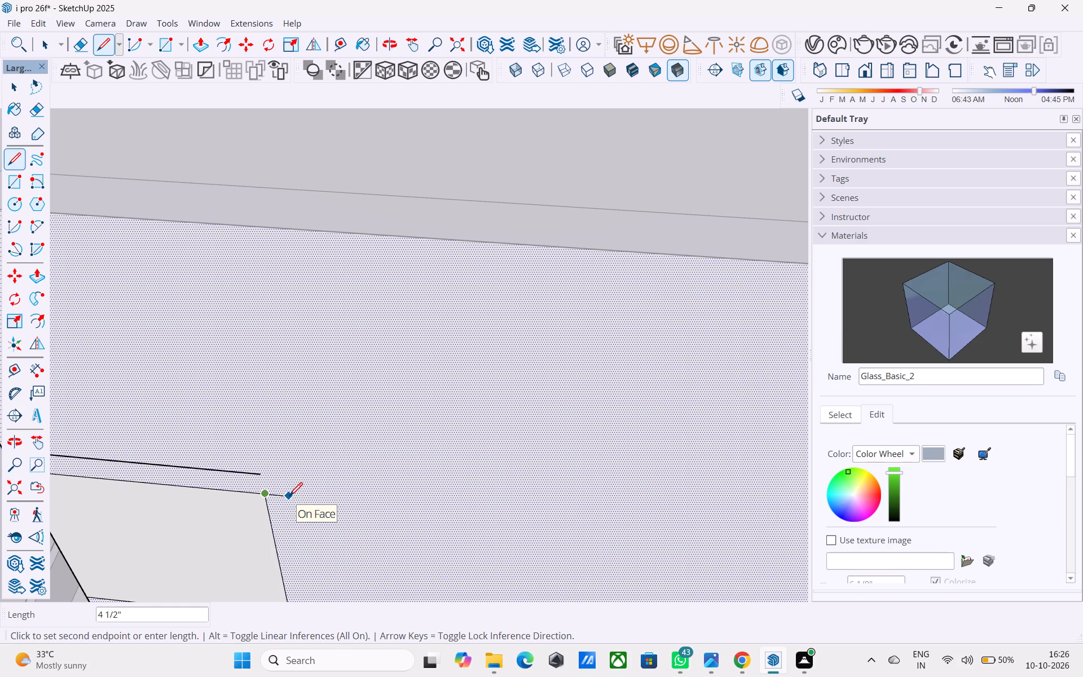
text(6")
key(Return)
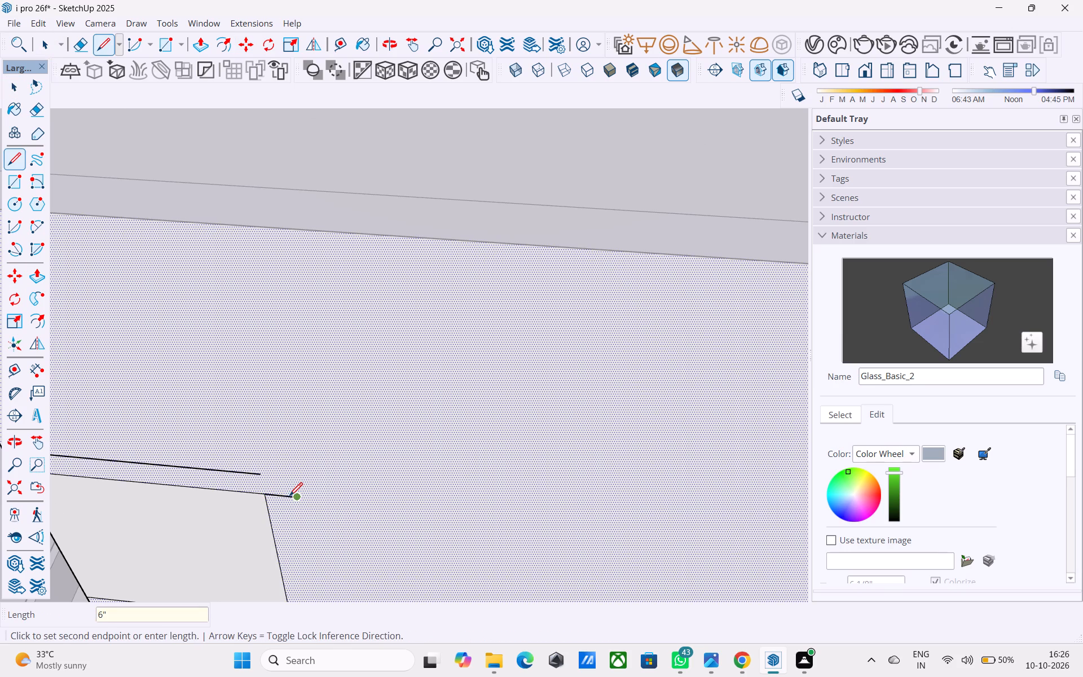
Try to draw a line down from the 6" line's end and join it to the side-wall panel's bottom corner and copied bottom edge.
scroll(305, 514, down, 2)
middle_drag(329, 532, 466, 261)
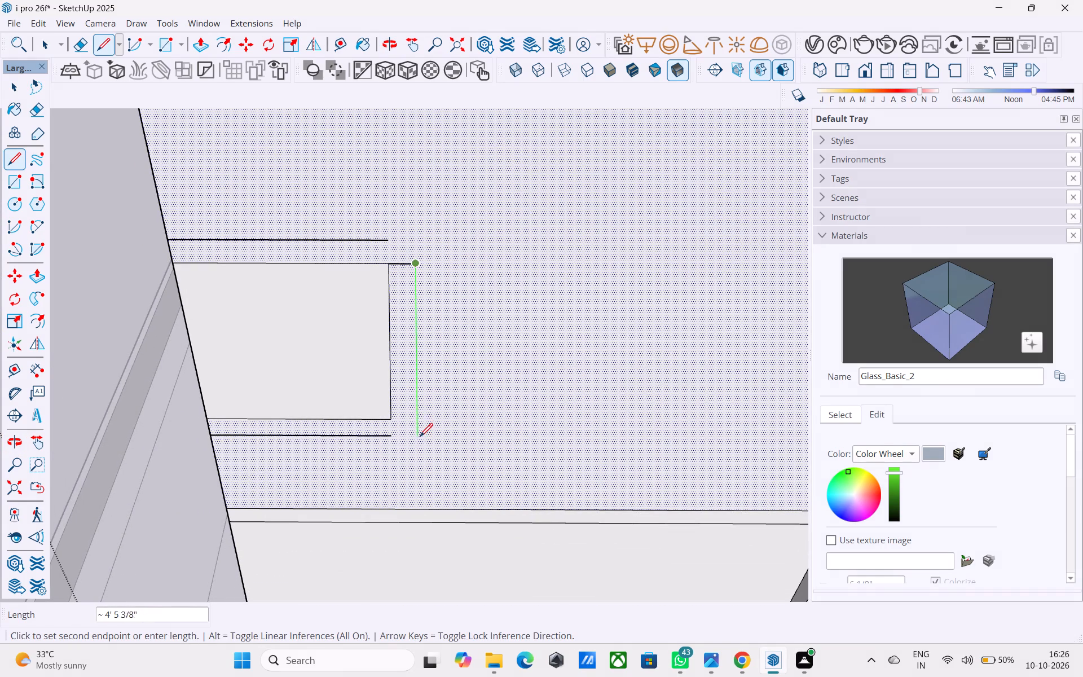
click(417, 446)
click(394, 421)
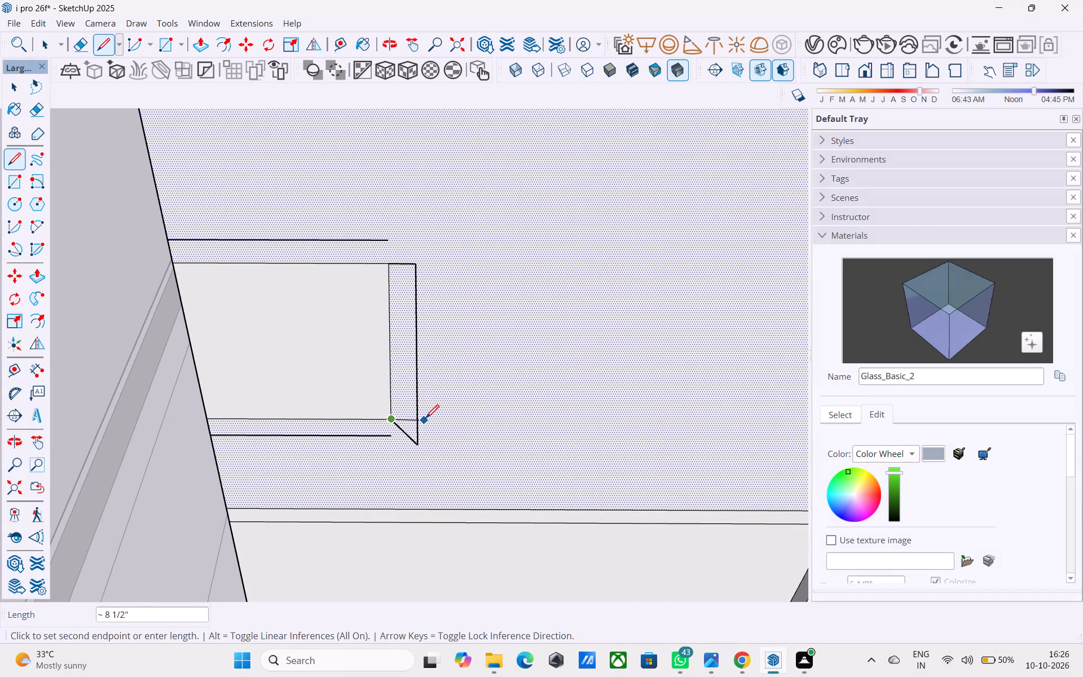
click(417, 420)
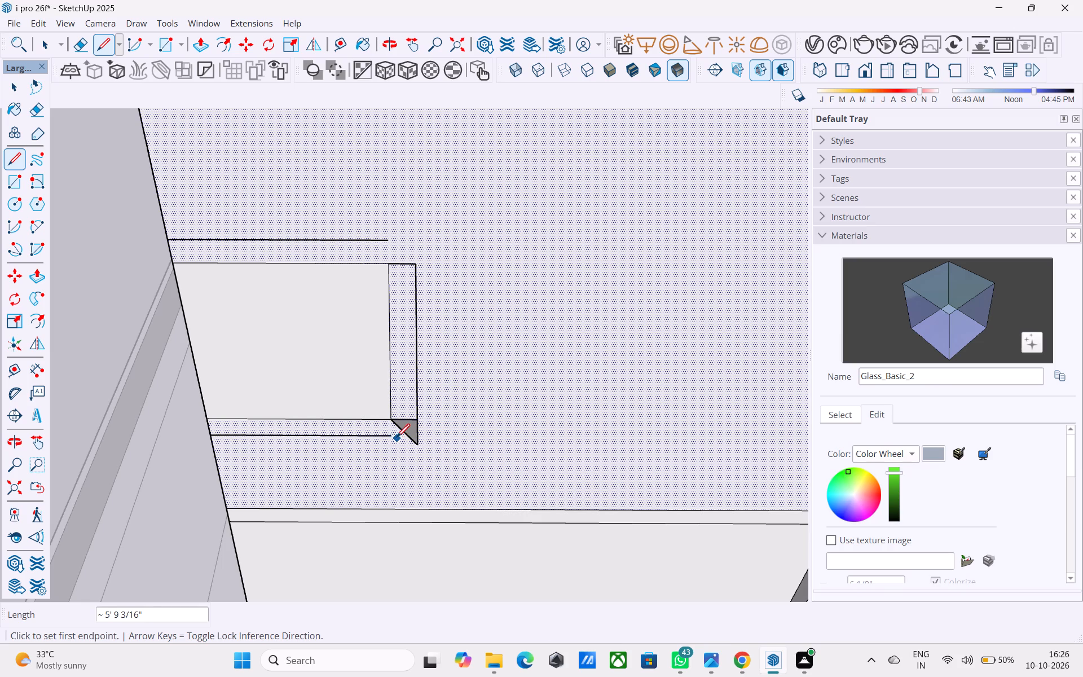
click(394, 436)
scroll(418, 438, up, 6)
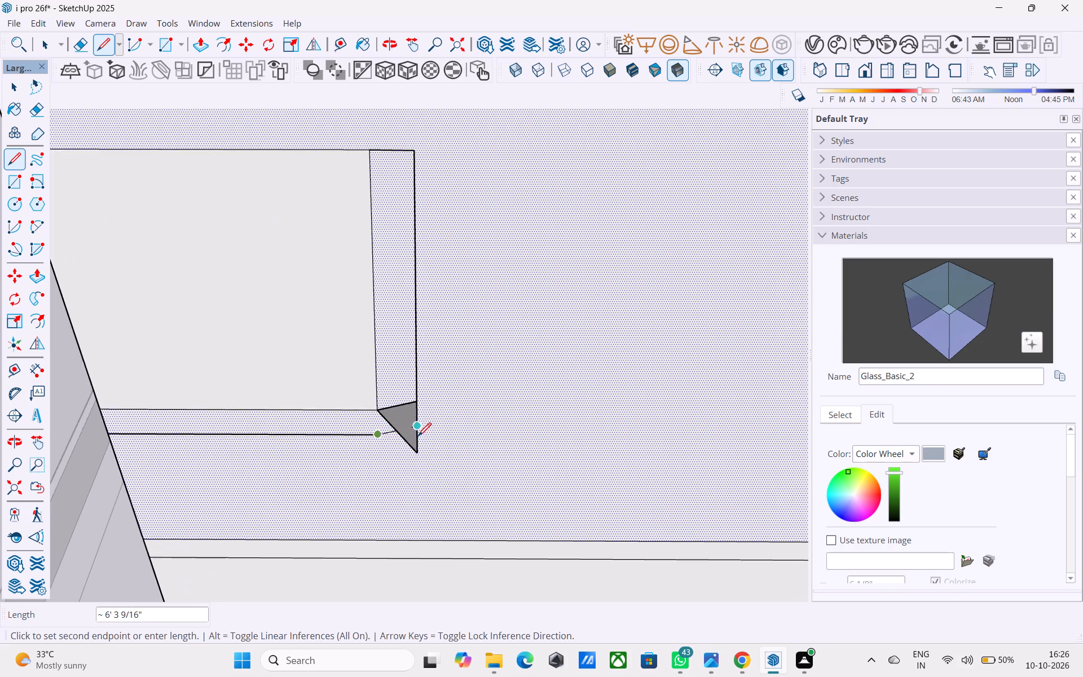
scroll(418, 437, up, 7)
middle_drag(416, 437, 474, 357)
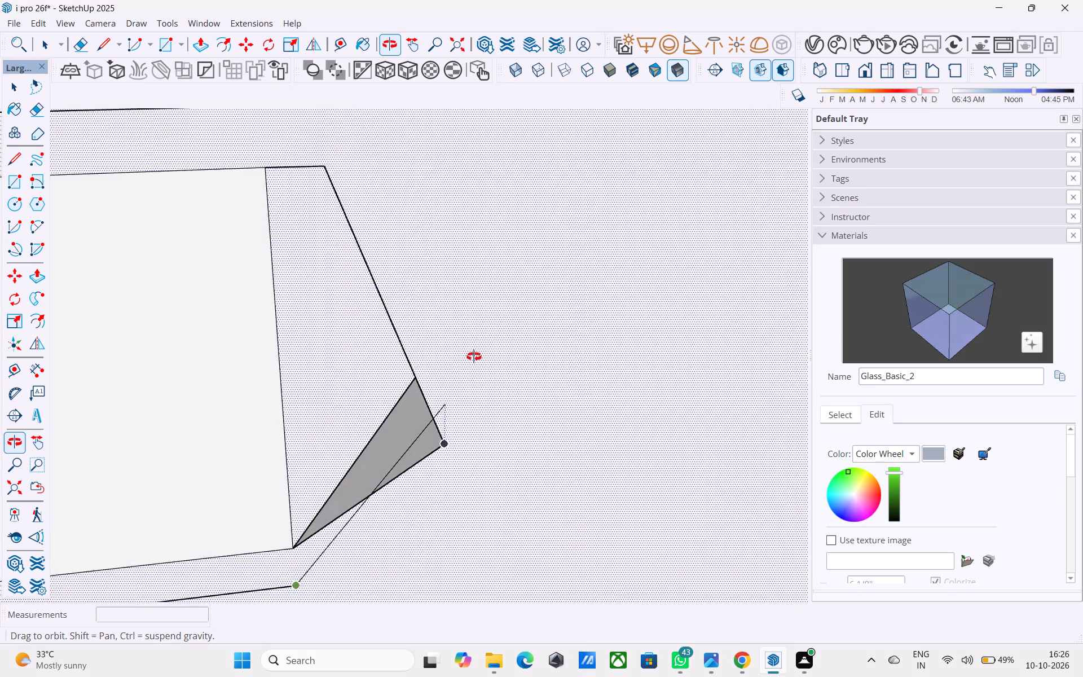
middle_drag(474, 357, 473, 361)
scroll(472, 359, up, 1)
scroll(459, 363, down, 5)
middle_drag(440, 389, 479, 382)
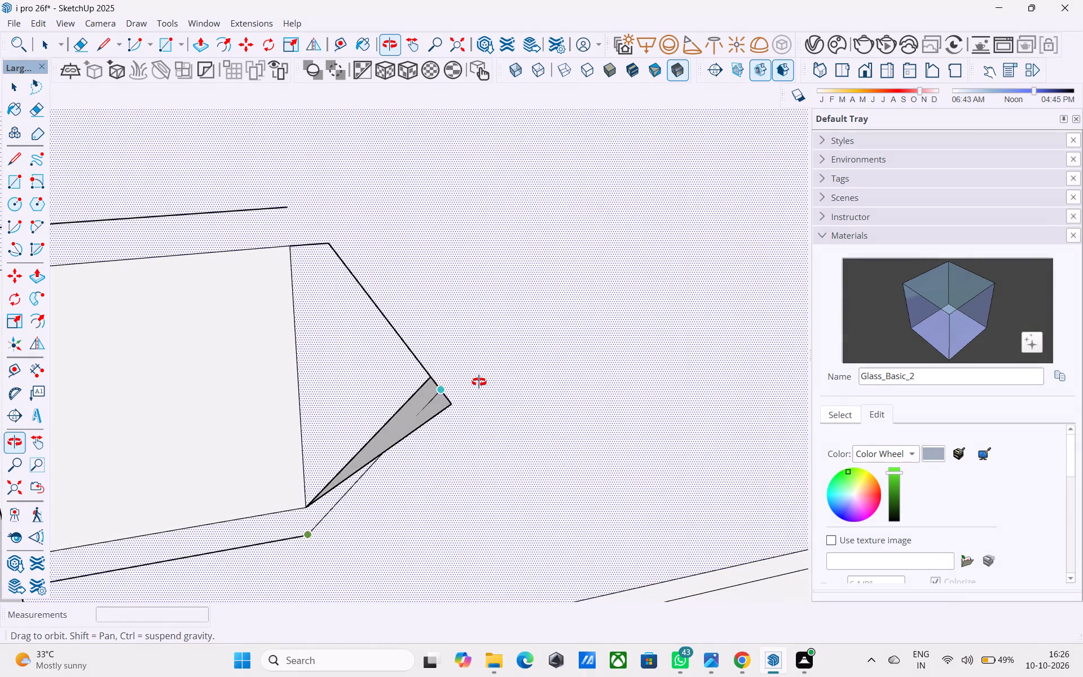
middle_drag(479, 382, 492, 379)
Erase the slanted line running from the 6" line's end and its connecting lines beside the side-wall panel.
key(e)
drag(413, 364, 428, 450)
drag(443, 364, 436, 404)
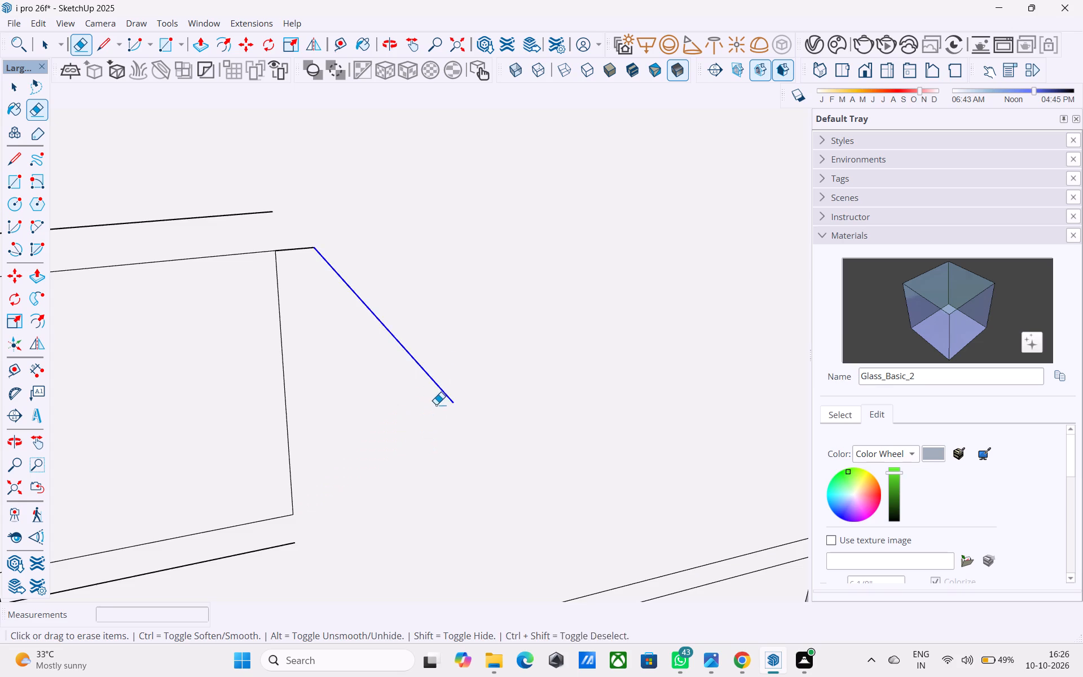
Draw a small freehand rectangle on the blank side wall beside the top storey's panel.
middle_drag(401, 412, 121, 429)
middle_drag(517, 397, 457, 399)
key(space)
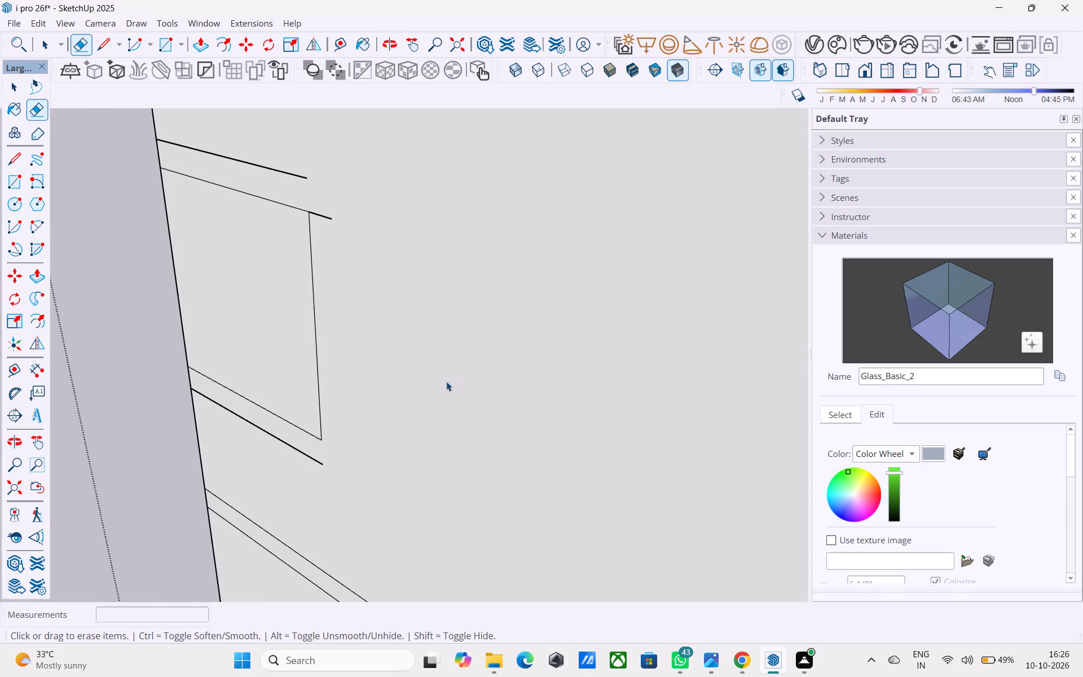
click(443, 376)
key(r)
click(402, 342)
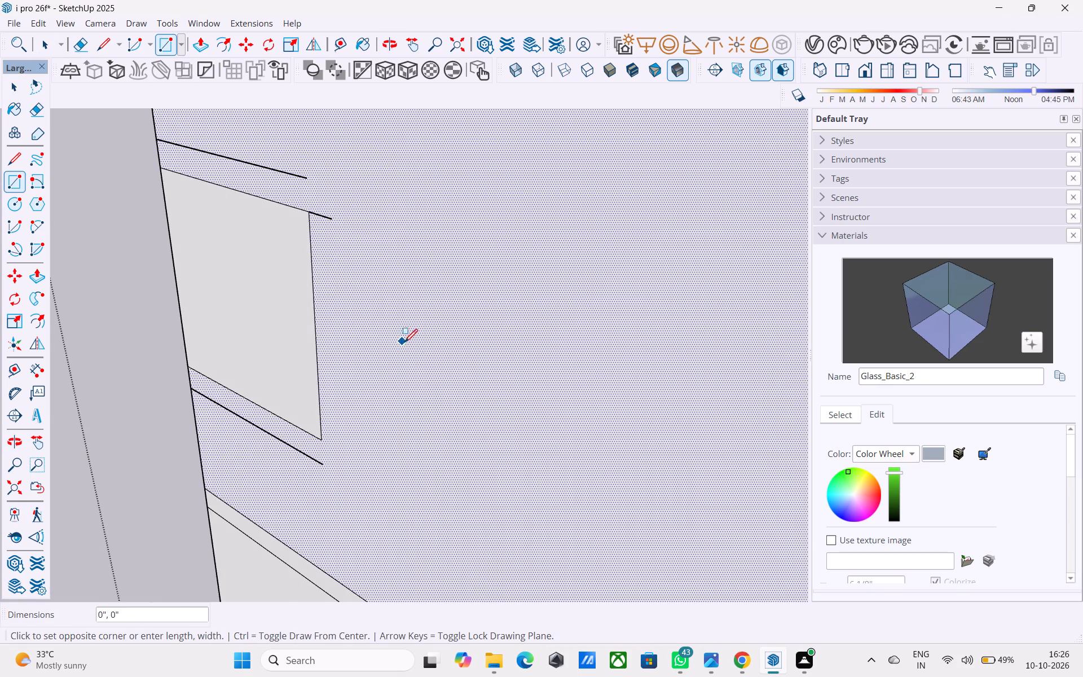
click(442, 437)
Draw a rectangle 6" high and about 6 5/8" wide outward from the side-wall panel's top outer corner.
middle_drag(472, 429, 579, 452)
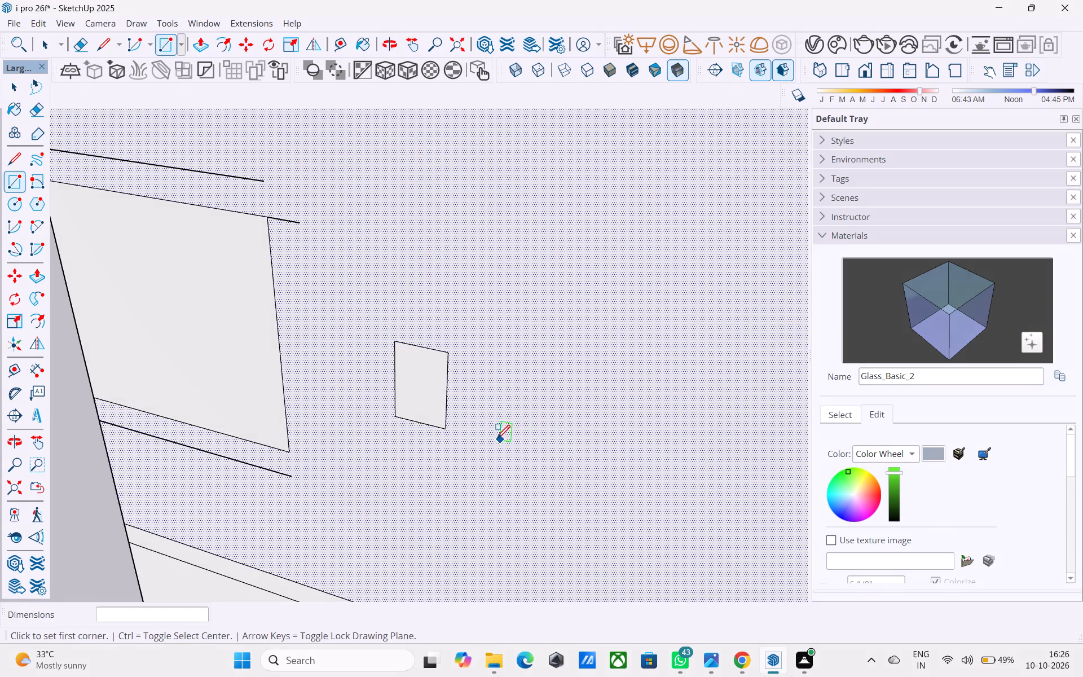
click(267, 217)
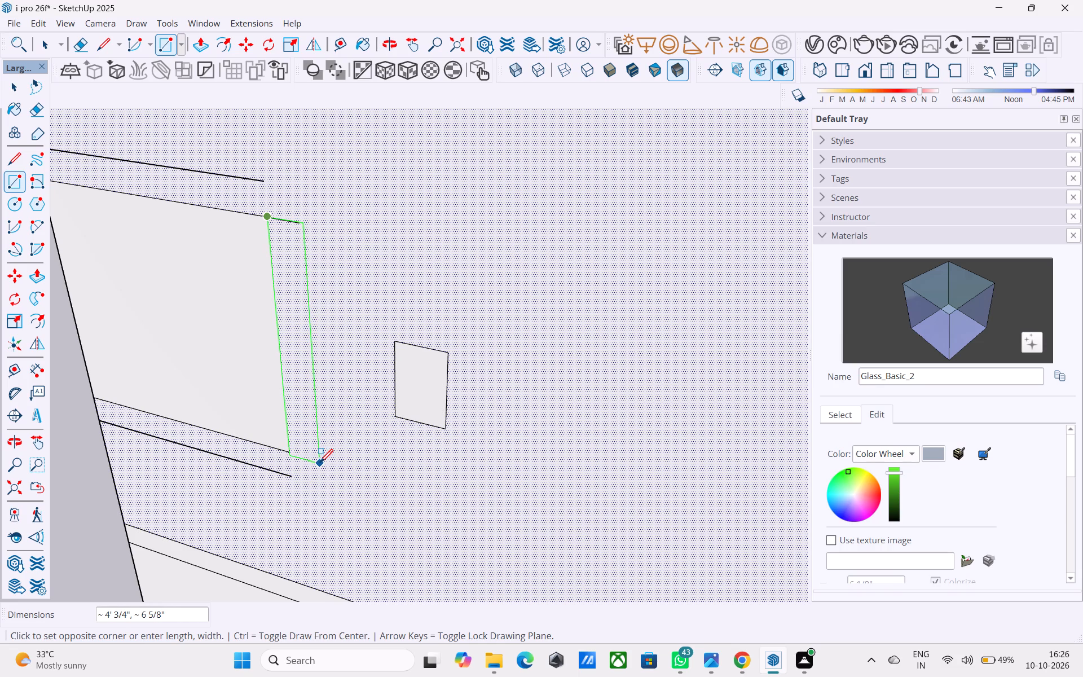
text(6")
key(Return)
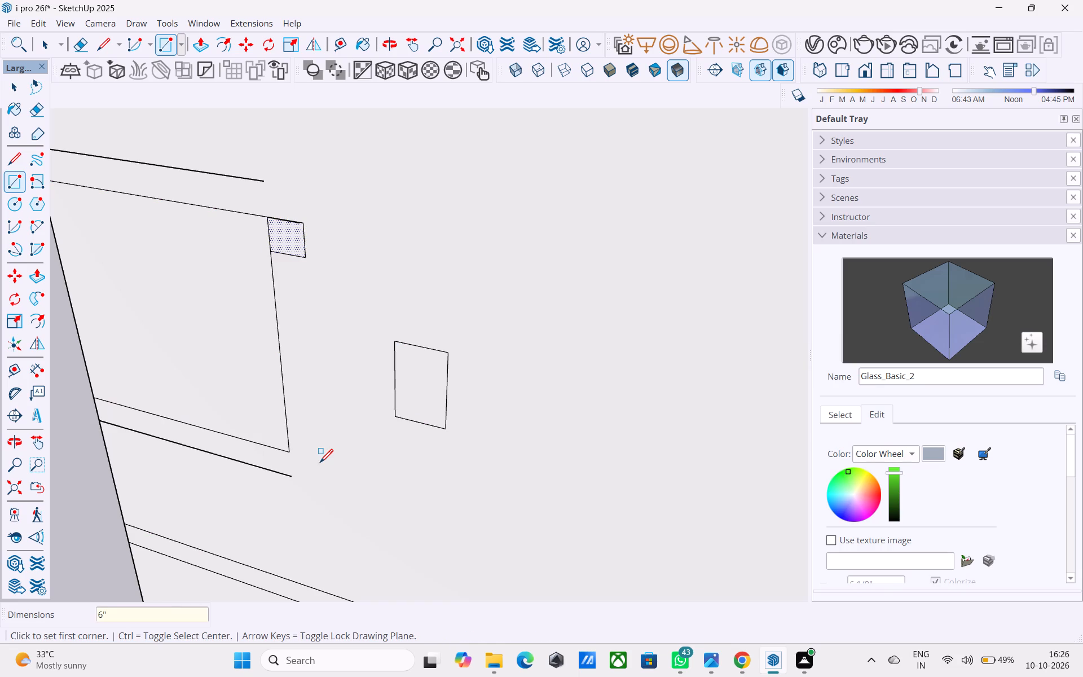
Draw a vertical line down from the 6" rectangle's lower outer corner and join it to the end of the copied bottom edge.
key(l)
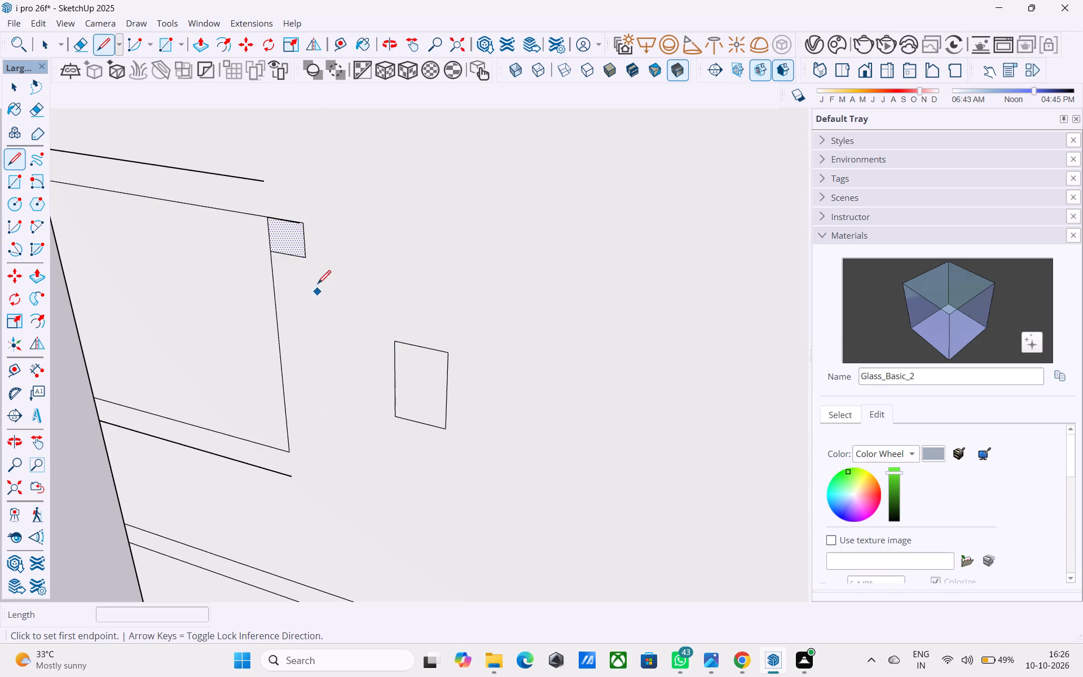
click(310, 257)
scroll(297, 419, down, 2)
shift+middle_drag(311, 443, 407, 351)
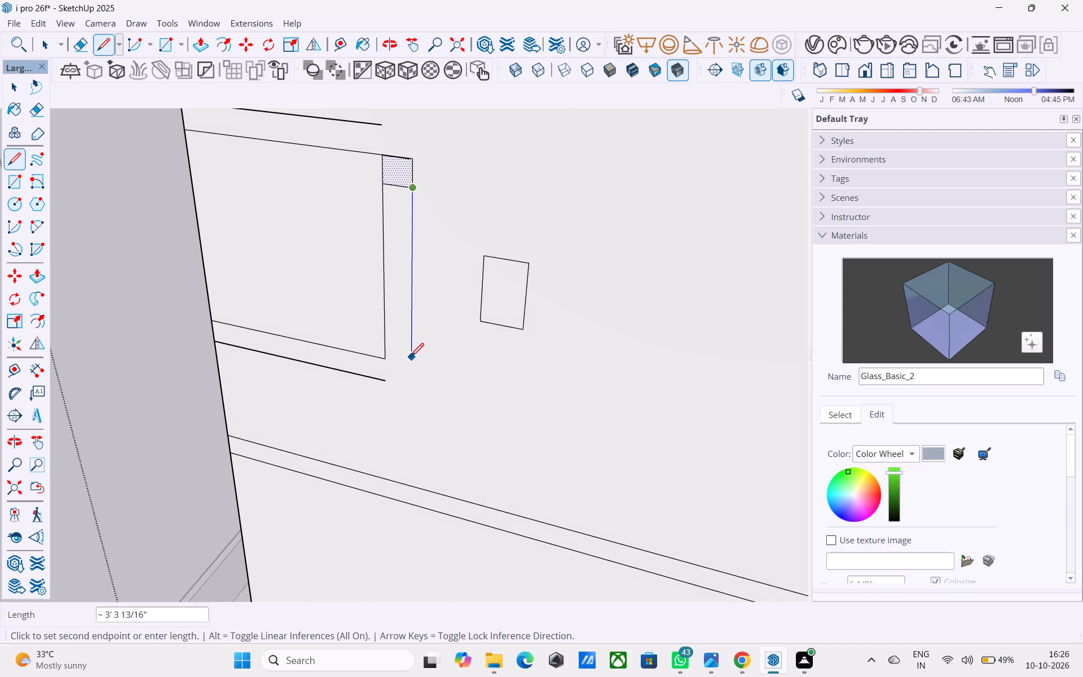
click(406, 390)
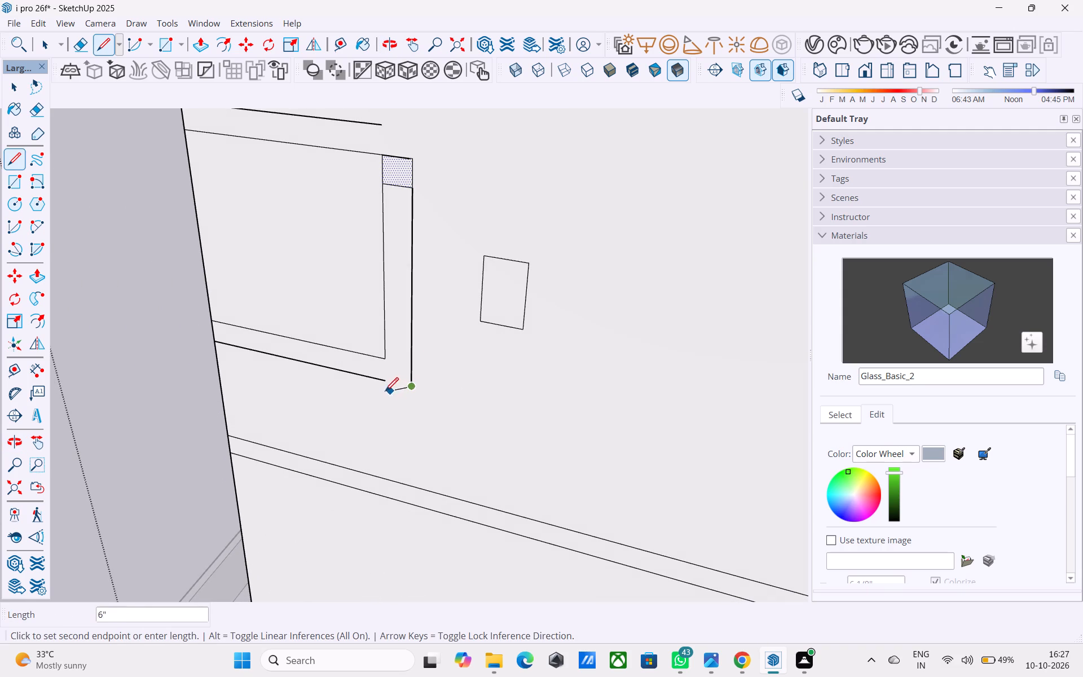
click(385, 384)
Erase the lower edge of the 6" rectangle at the top of the side-wall panel's vertical strip.
key(e)
drag(395, 186, 400, 195)
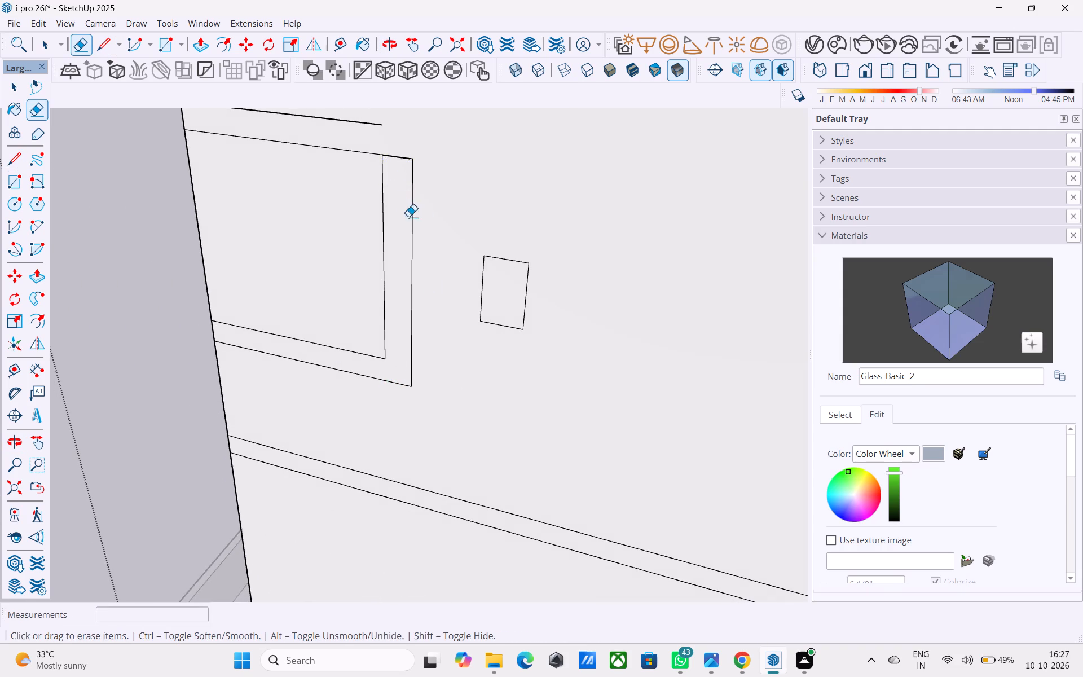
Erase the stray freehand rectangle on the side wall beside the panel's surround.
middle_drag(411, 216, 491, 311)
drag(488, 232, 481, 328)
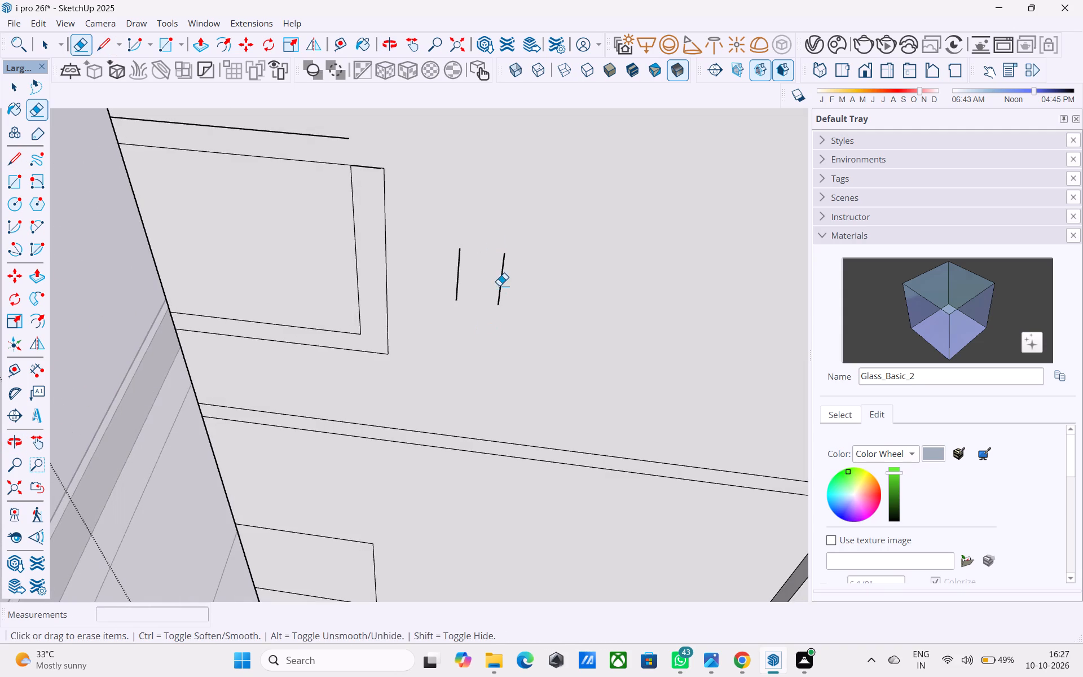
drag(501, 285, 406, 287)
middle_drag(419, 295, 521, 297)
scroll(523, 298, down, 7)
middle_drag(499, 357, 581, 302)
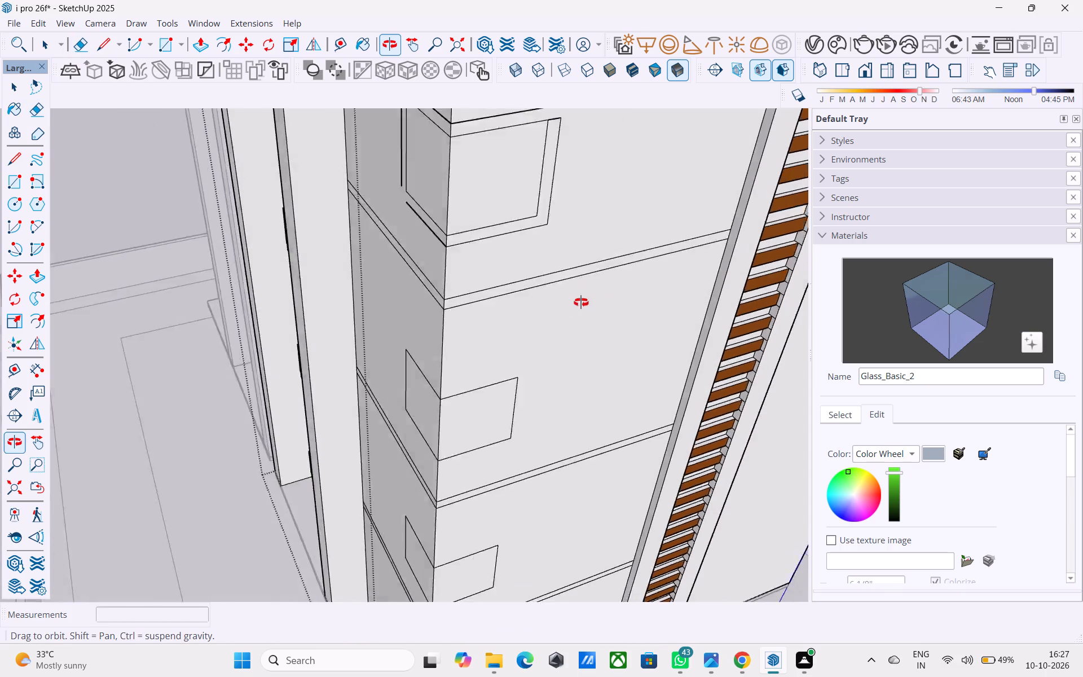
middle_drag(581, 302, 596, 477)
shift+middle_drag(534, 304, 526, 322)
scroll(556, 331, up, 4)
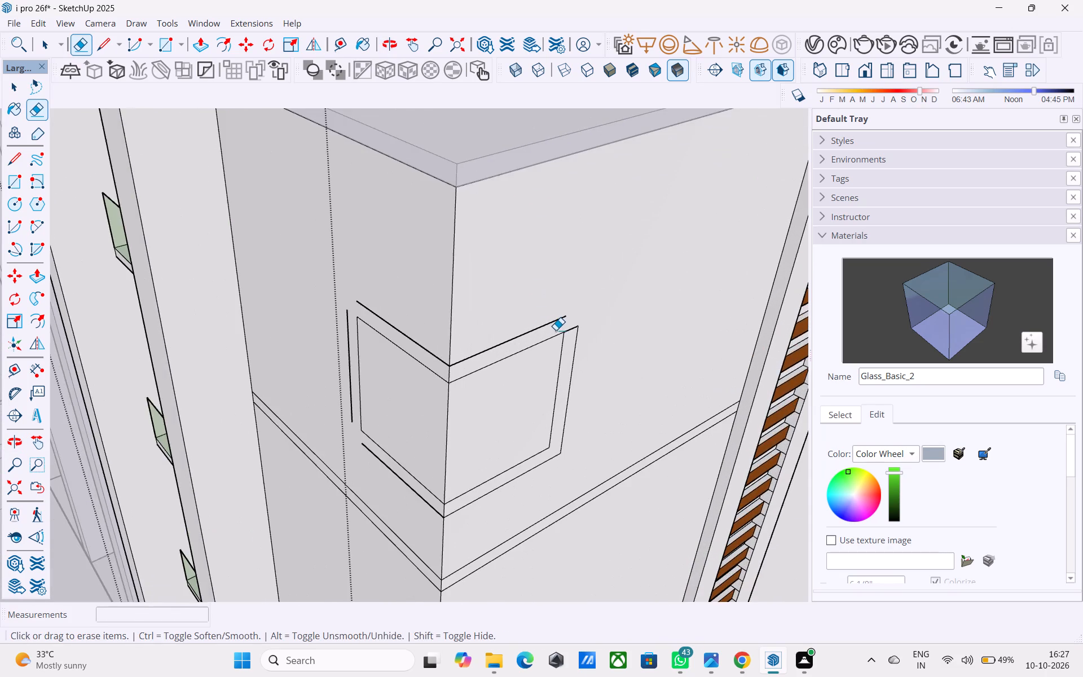
Draw a 6" vertical line up from the surround's outer corner and join it to the end of the copied top edge.
scroll(557, 333, up, 2)
key(l)
click(584, 328)
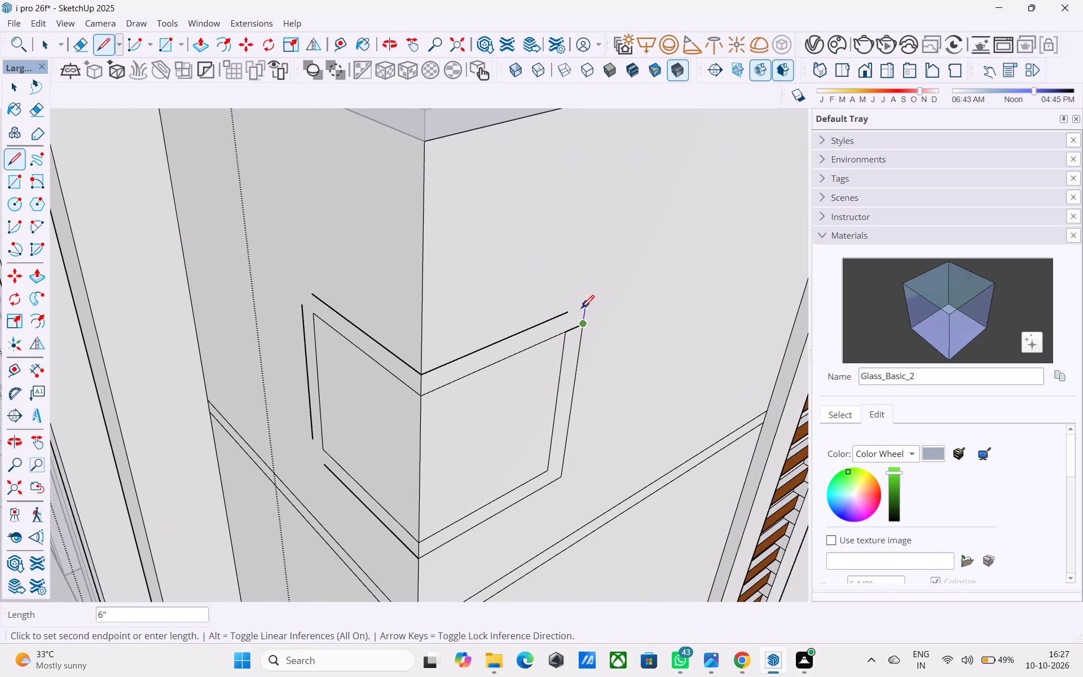
click(580, 305)
click(570, 311)
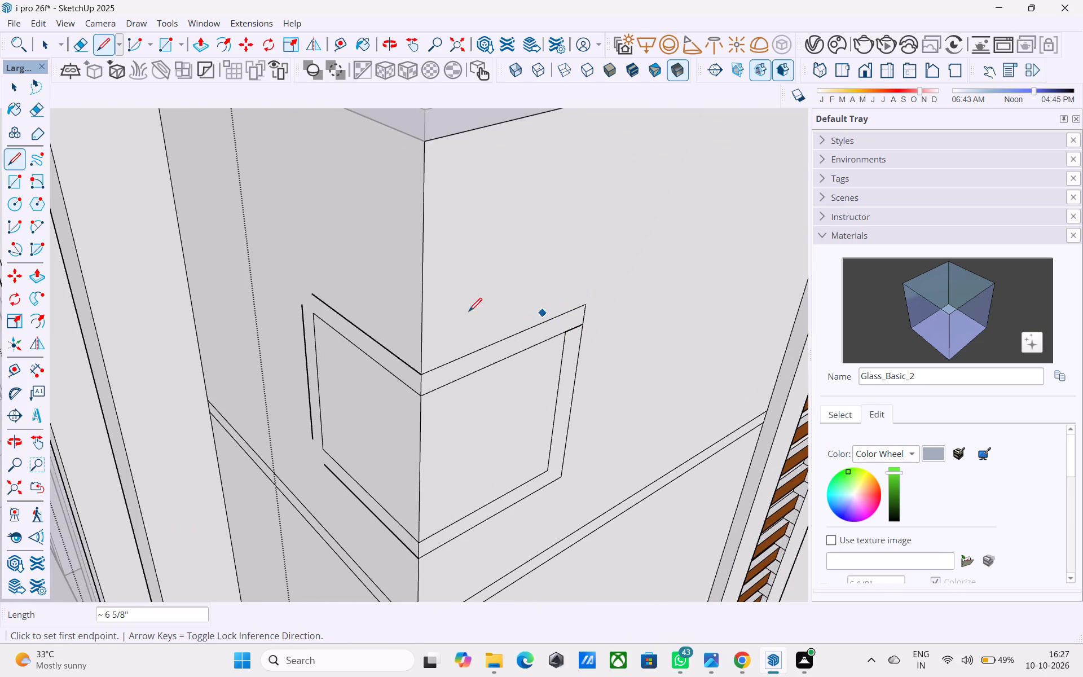
On the adjoining face, extend the surround's outer vertical edge up 6" and join it to the copied top edge.
click(305, 306)
middle_drag(311, 282, 485, 189)
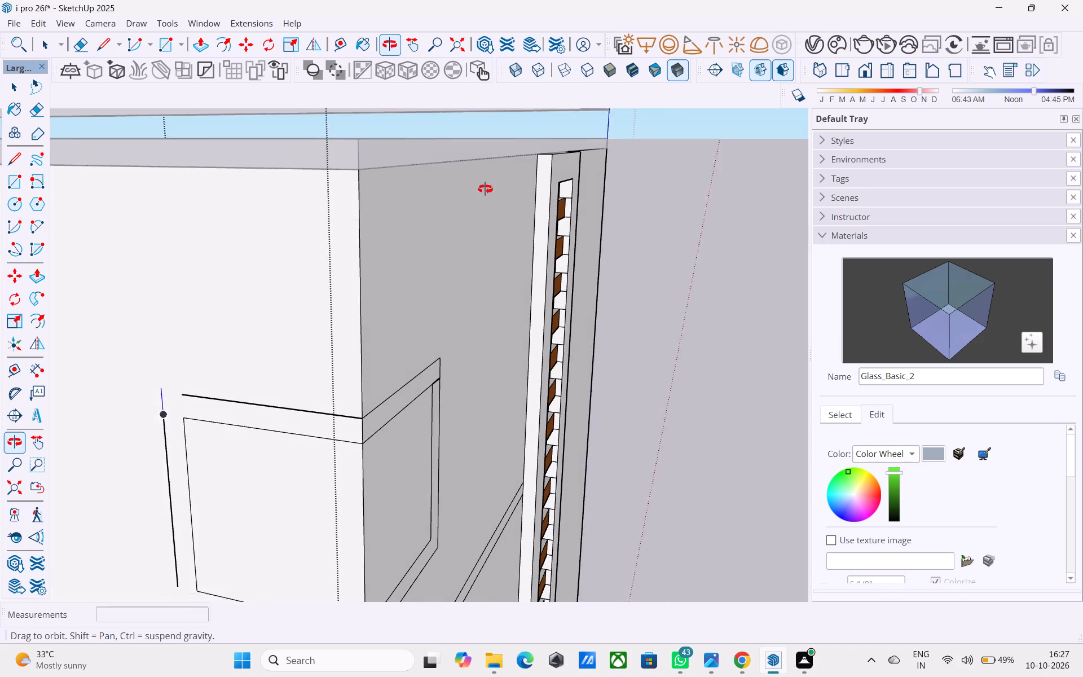
middle_drag(485, 189, 485, 190)
middle_drag(42, 406, 358, 381)
shift+middle_drag(216, 393, 367, 386)
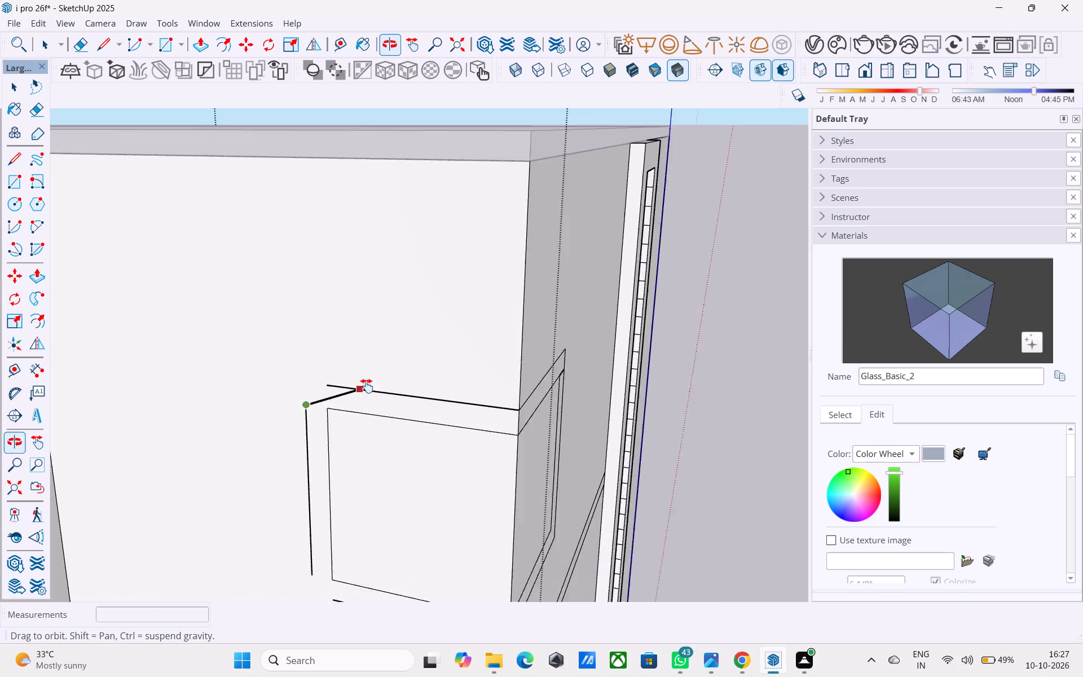
shift+middle_drag(367, 386, 433, 385)
scroll(378, 416, up, 5)
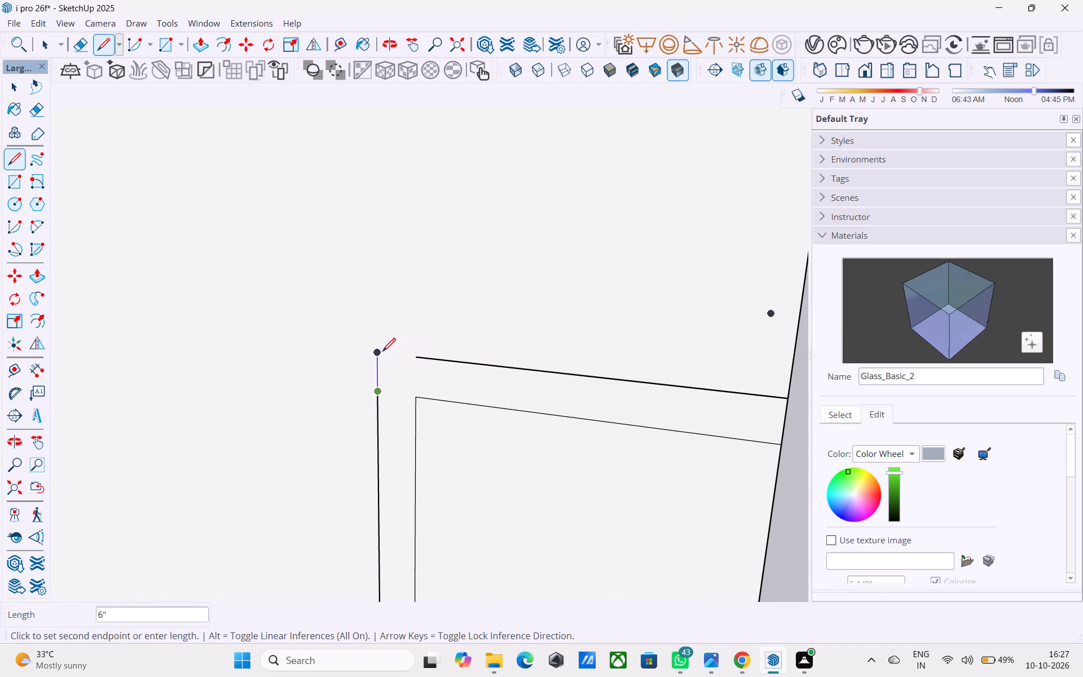
click(382, 353)
click(415, 358)
Extend the same outer edge down about 8" and draw a 6" line joining the copied bottom edge to it.
scroll(403, 281, down, 5)
shift+middle_drag(478, 433, 473, 284)
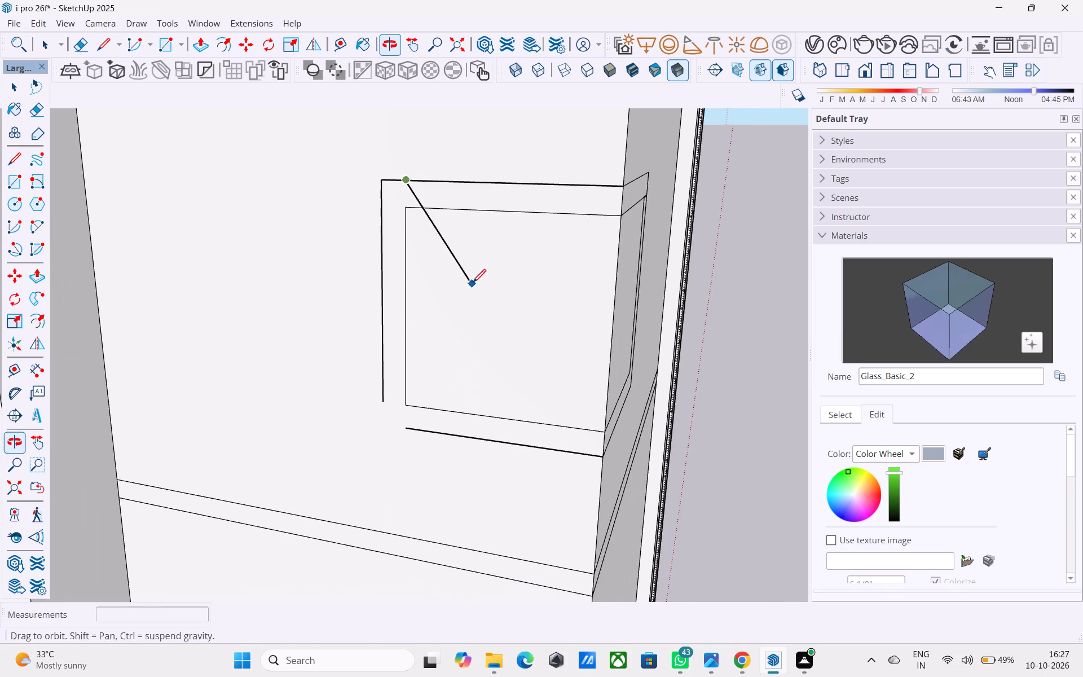
scroll(422, 307, up, 3)
scroll(420, 311, down, 1)
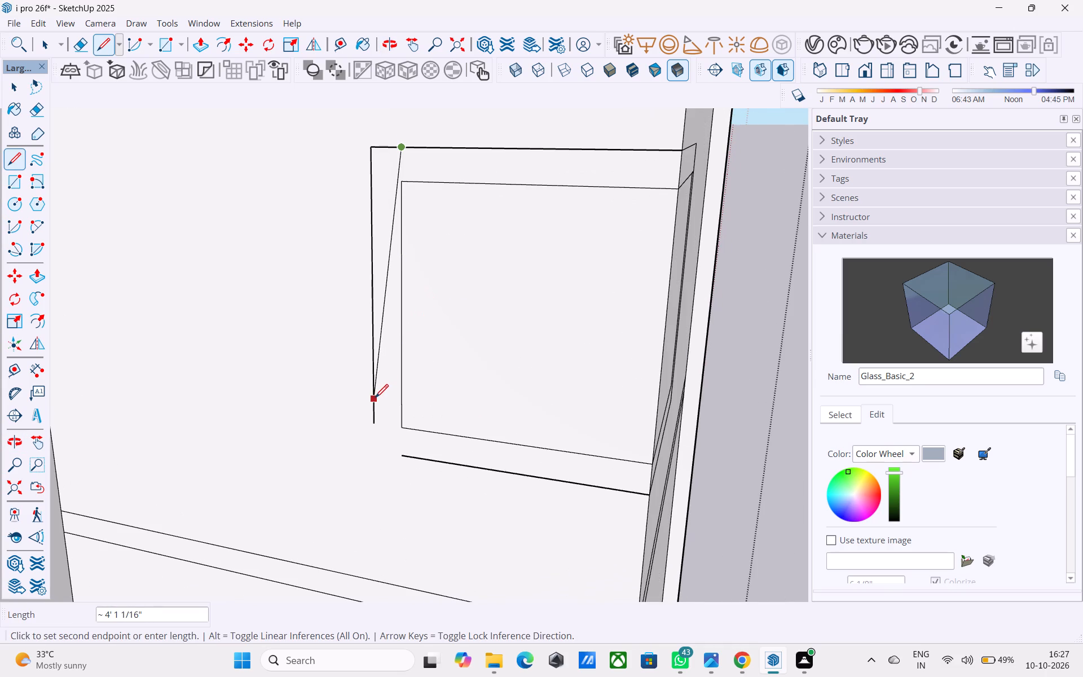
key(l)
scroll(382, 427, up, 2)
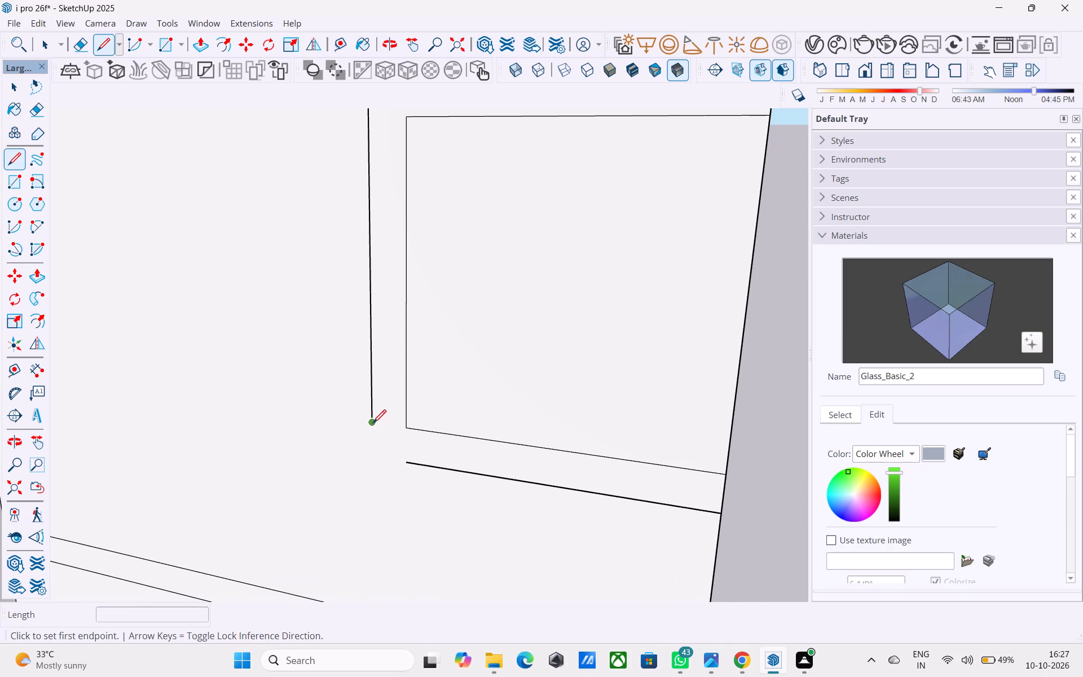
click(373, 424)
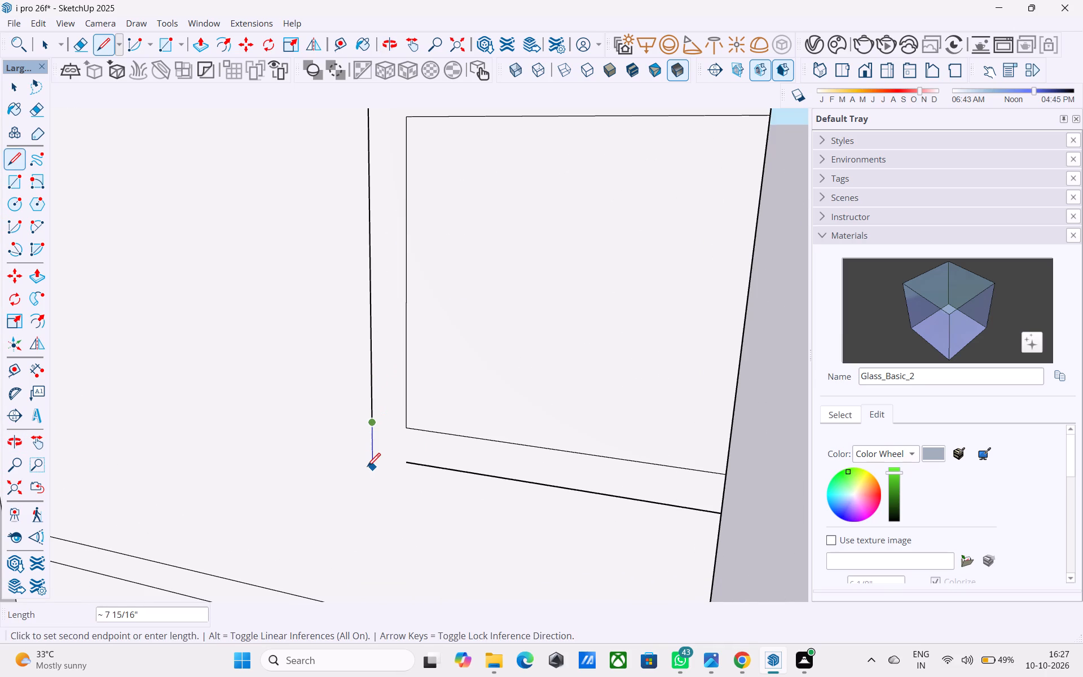
click(367, 469)
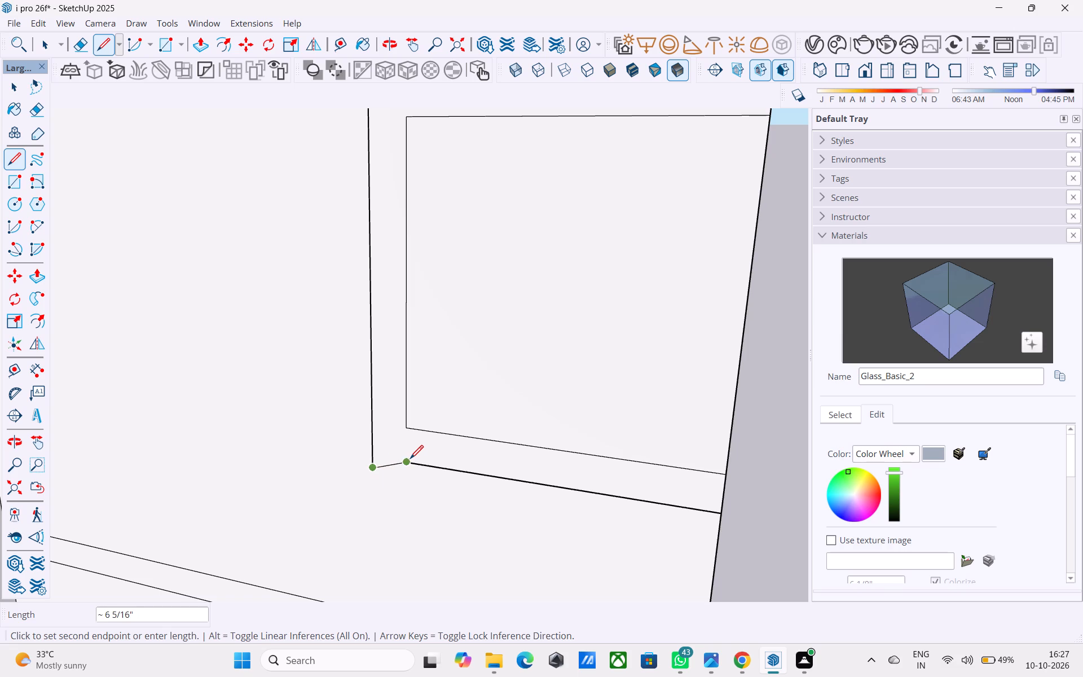
click(409, 458)
scroll(408, 466, up, 3)
click(406, 464)
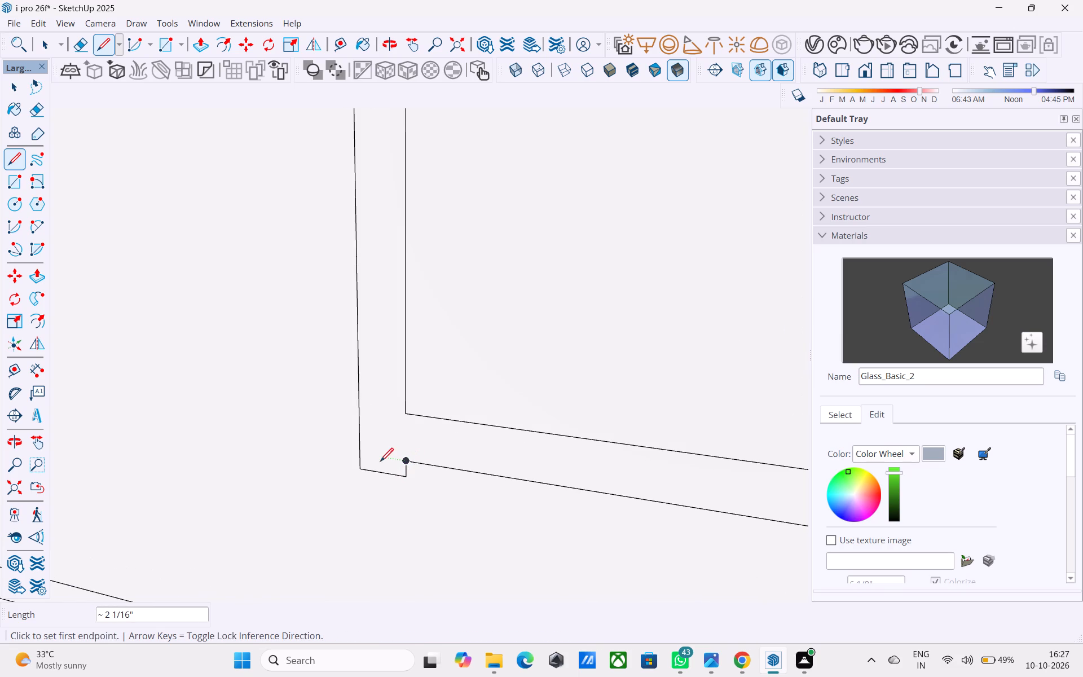
click(403, 461)
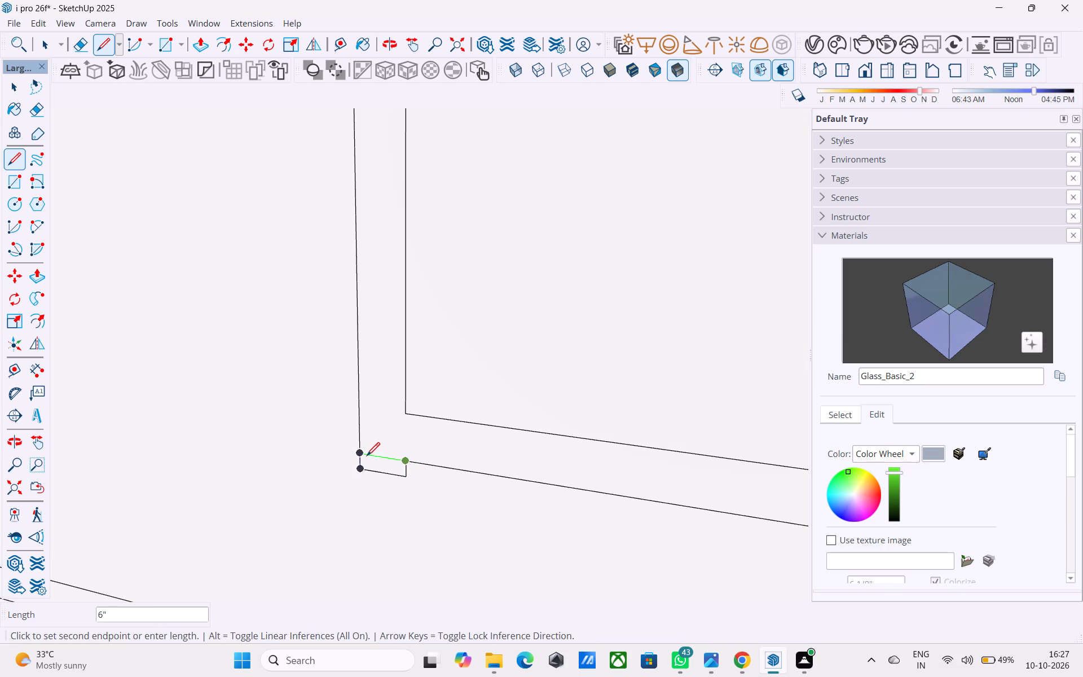
click(361, 453)
Erase the surplus line segments below the surround's lower outer corner.
key(e)
drag(388, 469, 379, 496)
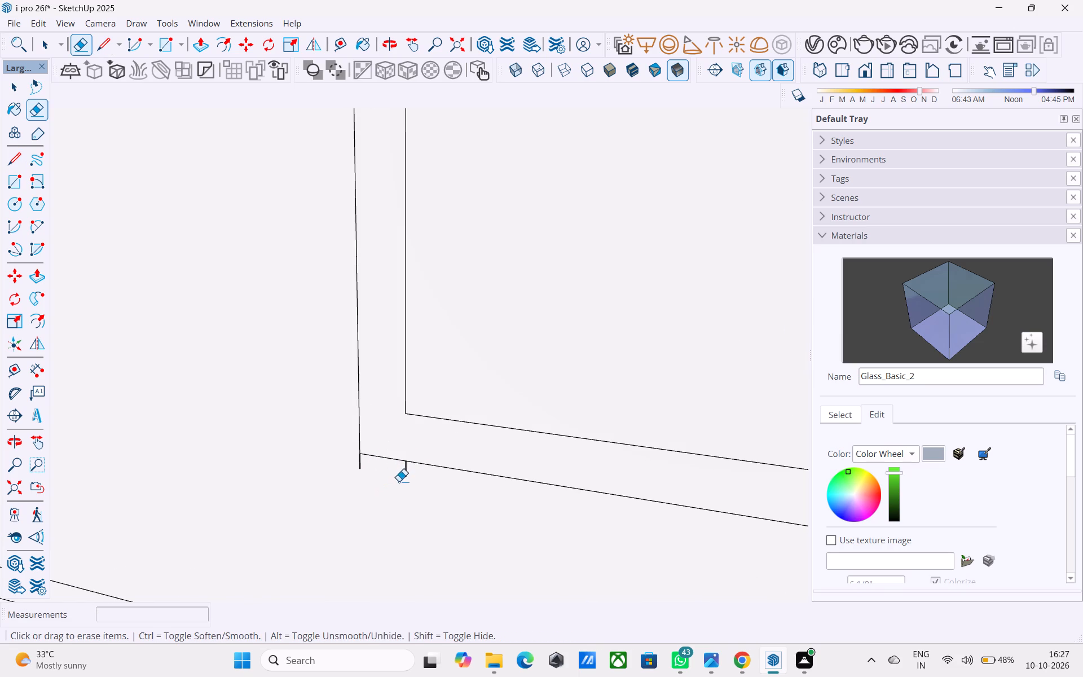
drag(416, 469, 331, 464)
Erase the short leftover line between the panel and surround at the opposite face's top outer corner.
scroll(341, 471, down, 13)
middle_drag(529, 466, 488, 455)
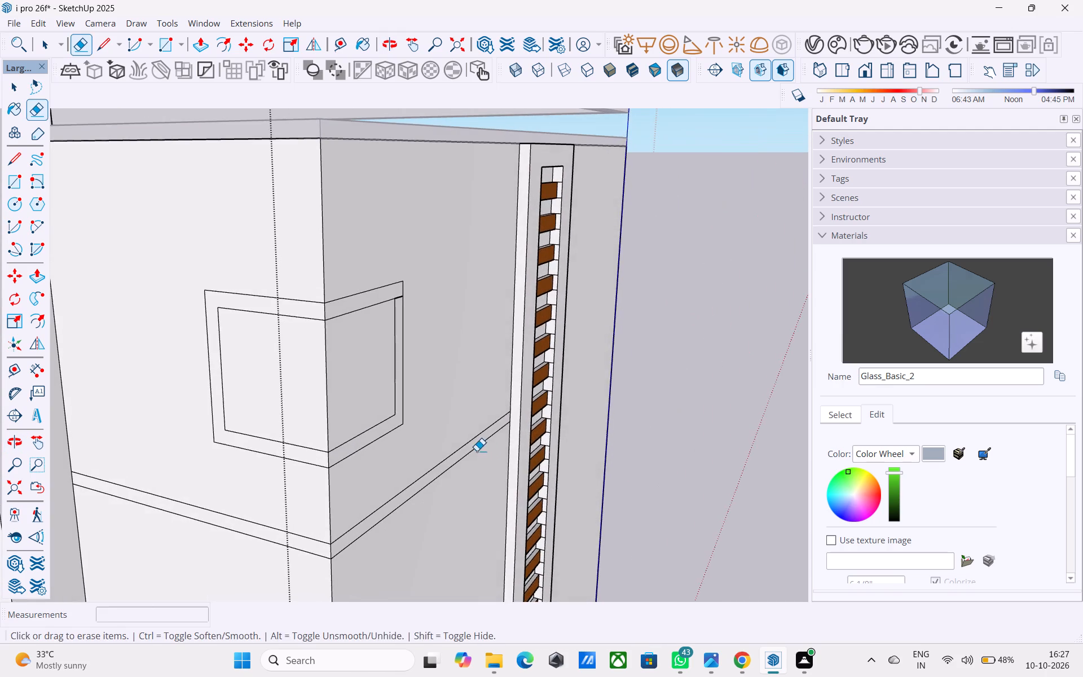
shift+middle_drag(477, 451, 512, 474)
scroll(308, 319, up, 5)
drag(328, 326, 328, 335)
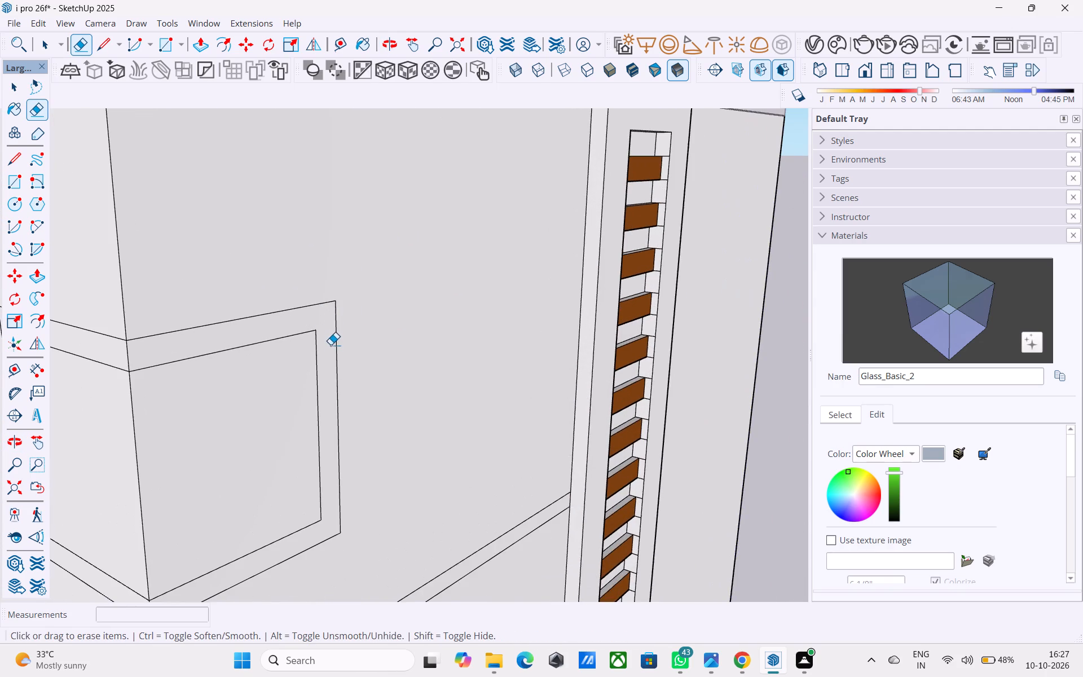
Close the building group that holds the finished top-storey corner surround.
scroll(341, 358, down, 5)
shift+middle_drag(338, 387, 402, 387)
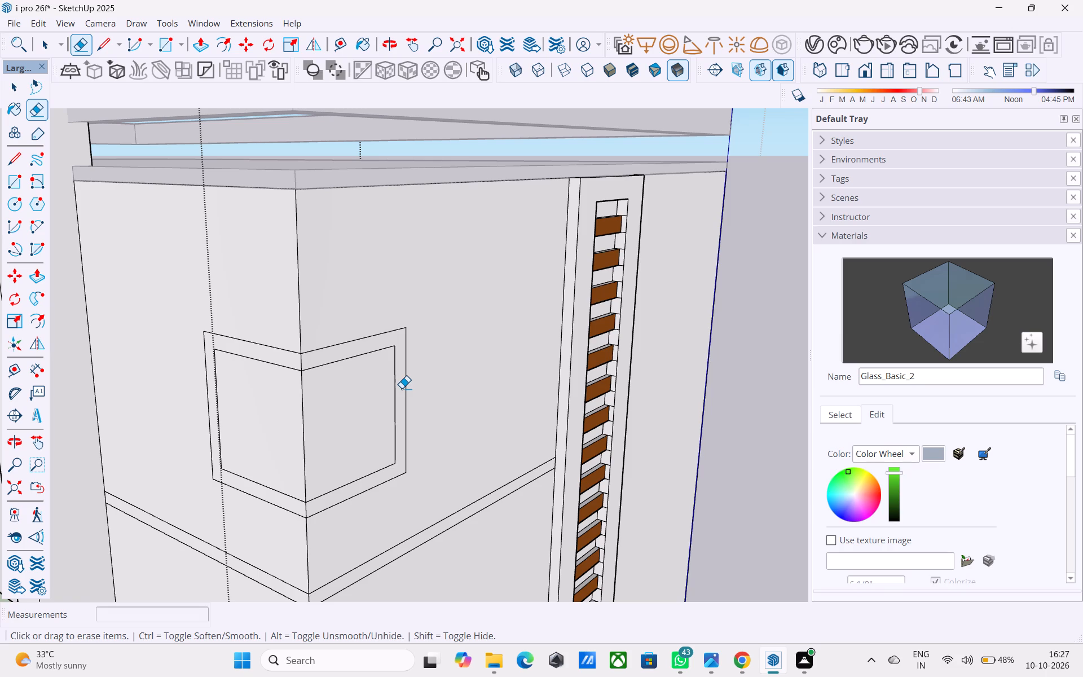
scroll(587, 421, down, 9)
middle_drag(412, 463, 711, 471)
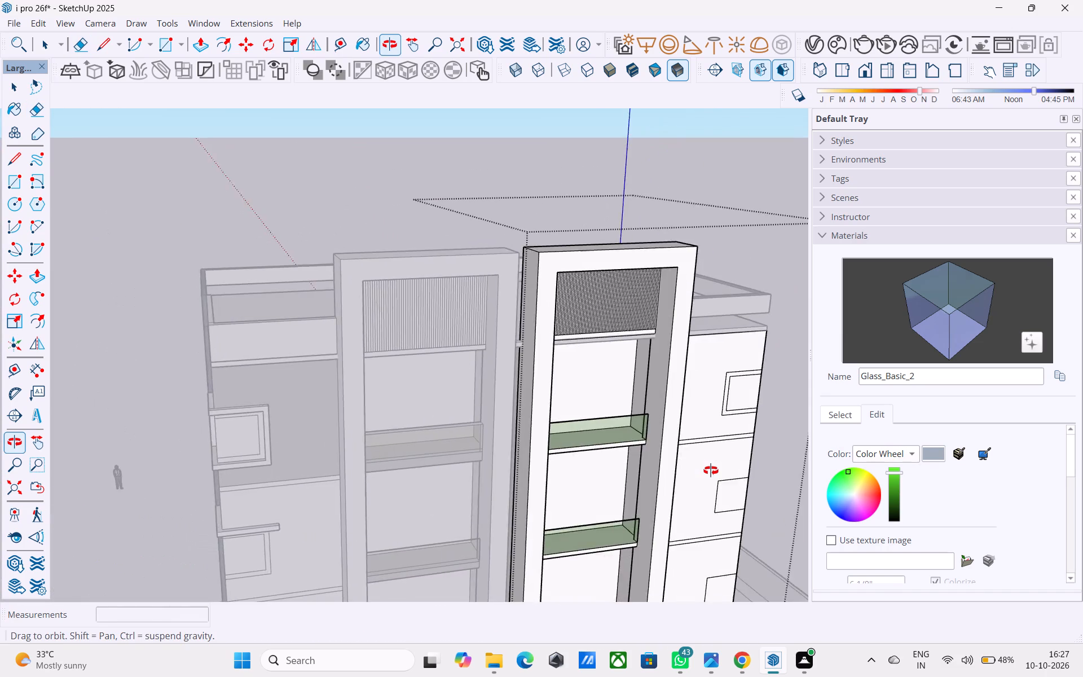
middle_drag(711, 471, 818, 450)
middle_drag(722, 437, 839, 508)
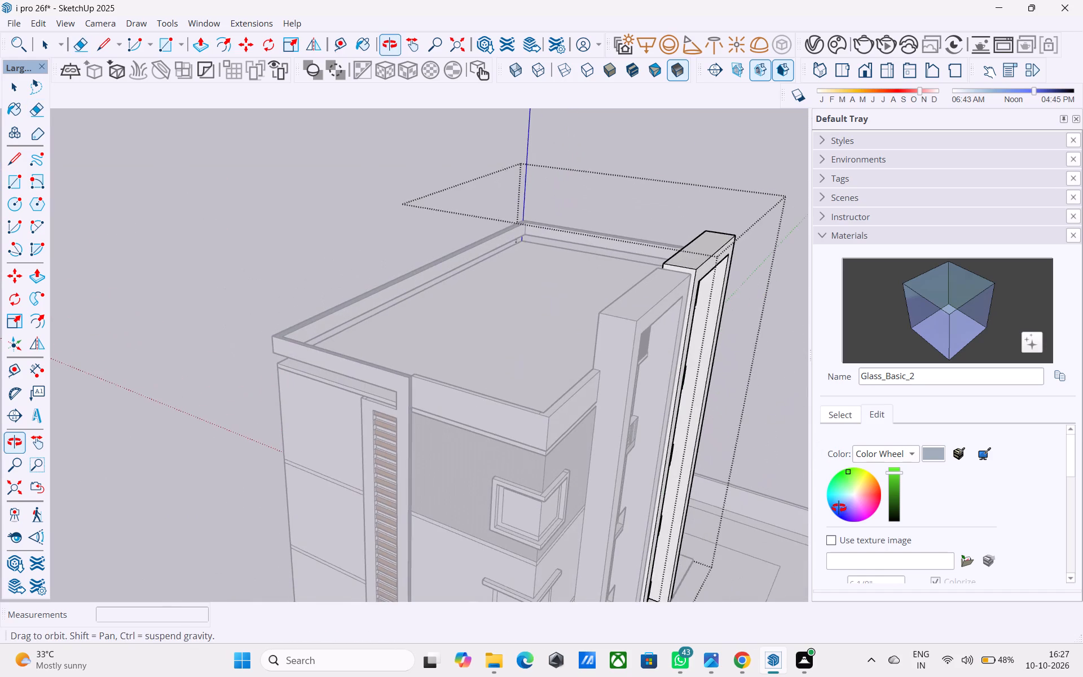
middle_drag(839, 508, 839, 508)
key(space)
scroll(584, 412, down, 4)
click(740, 394)
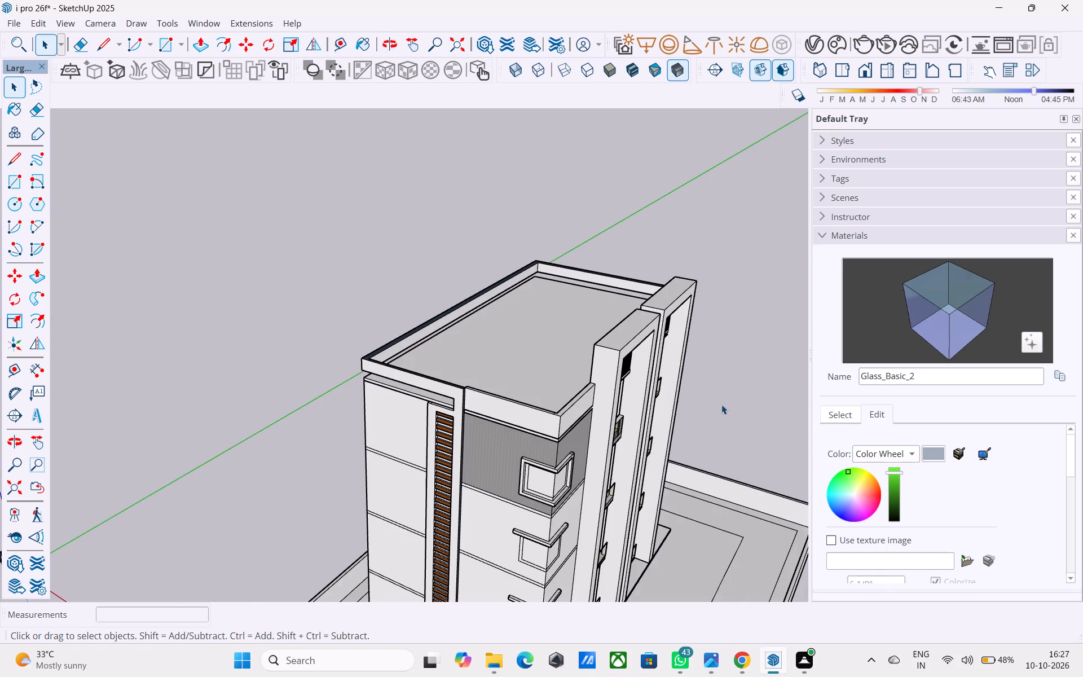
Open the adjacent building group and erase the leftover vertical lines on the rear face of its tall frame above the roof.
shift+middle_drag(719, 406, 780, 445)
middle_drag(642, 415, 699, 424)
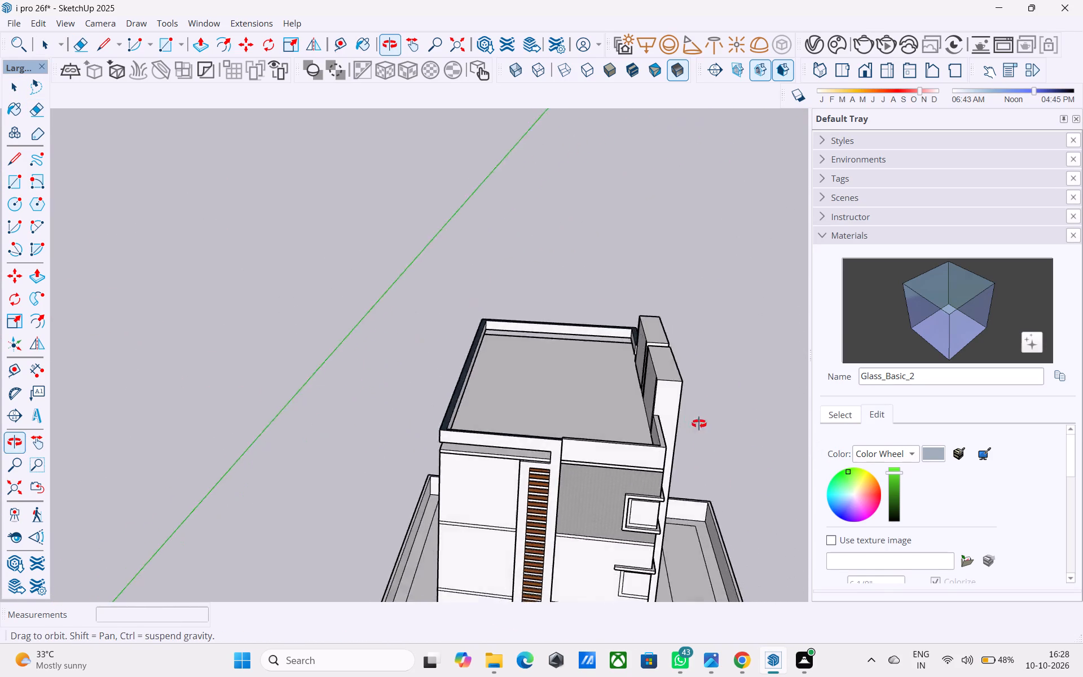
middle_drag(699, 424, 834, 479)
scroll(677, 405, up, 3)
click(675, 398)
scroll(675, 398, up, 3)
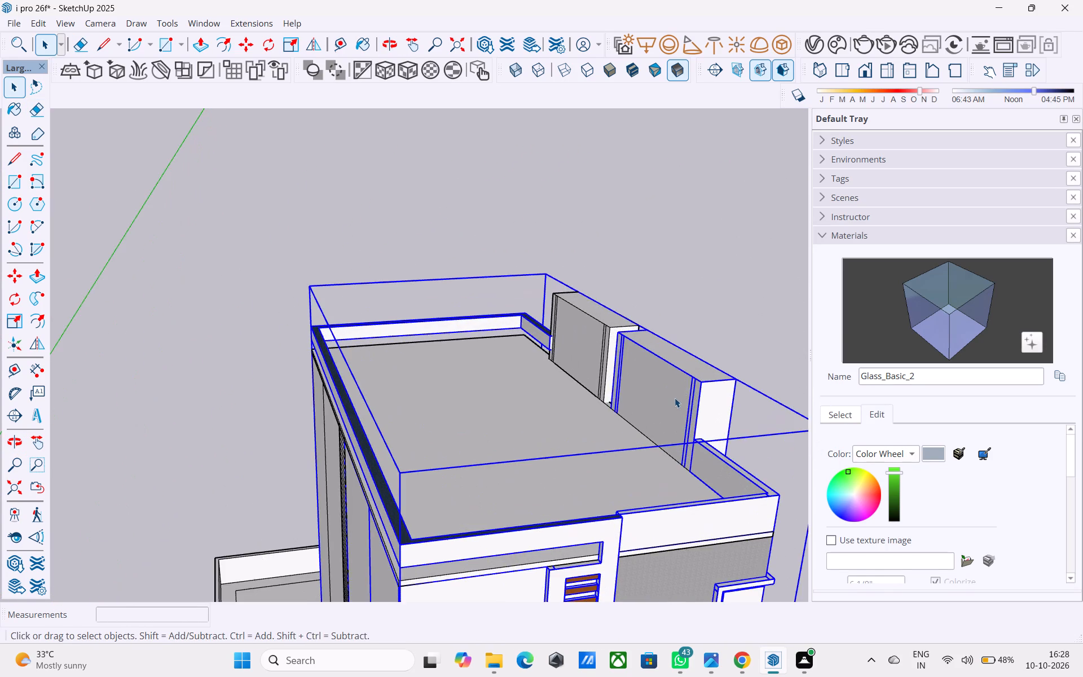
double_click(675, 397)
click(659, 387)
scroll(661, 388, up, 3)
key(e)
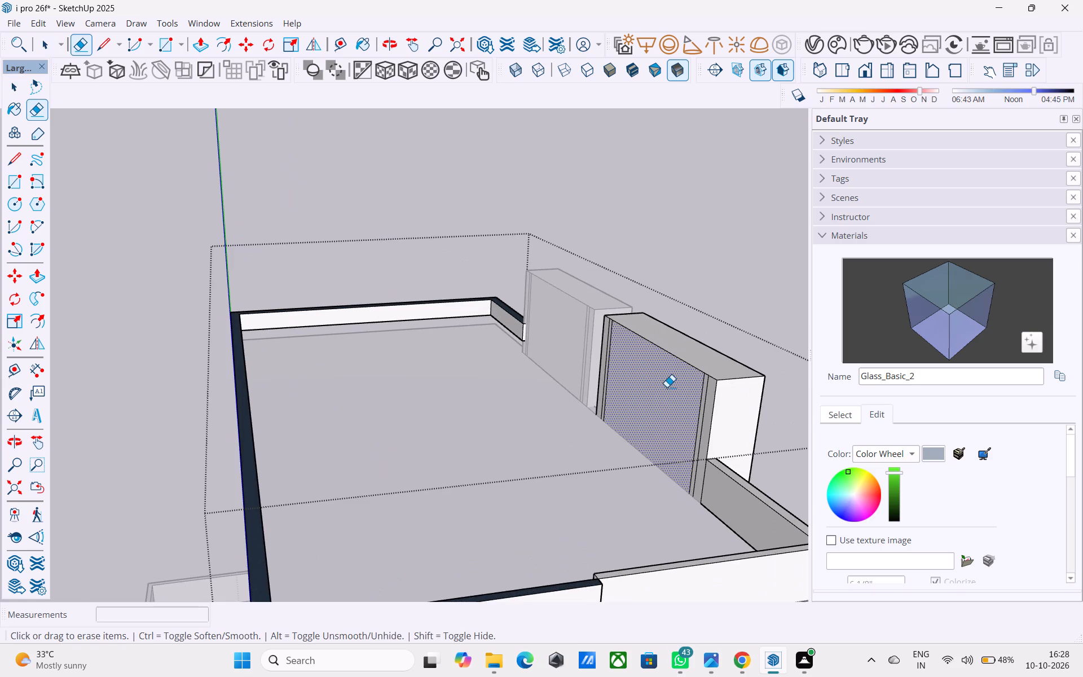
scroll(667, 386, up, 3)
drag(597, 350, 589, 345)
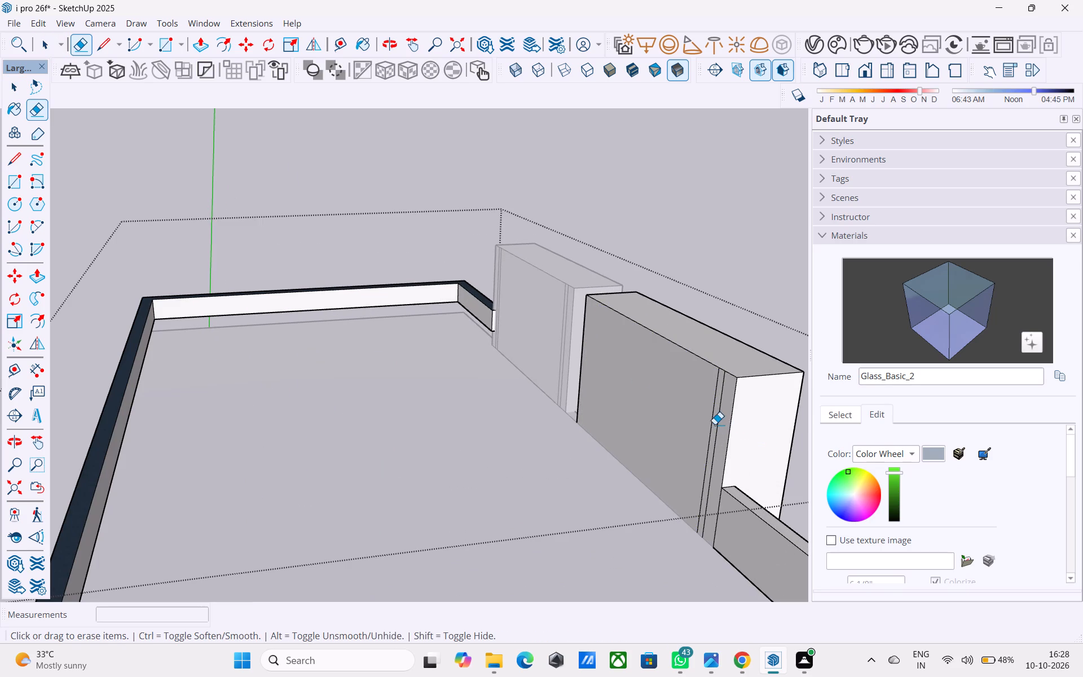
drag(720, 425, 702, 420)
Draw a line along the base of the frame's rear face where it meets the roof, between its two lower corners.
key(space)
click(705, 419)
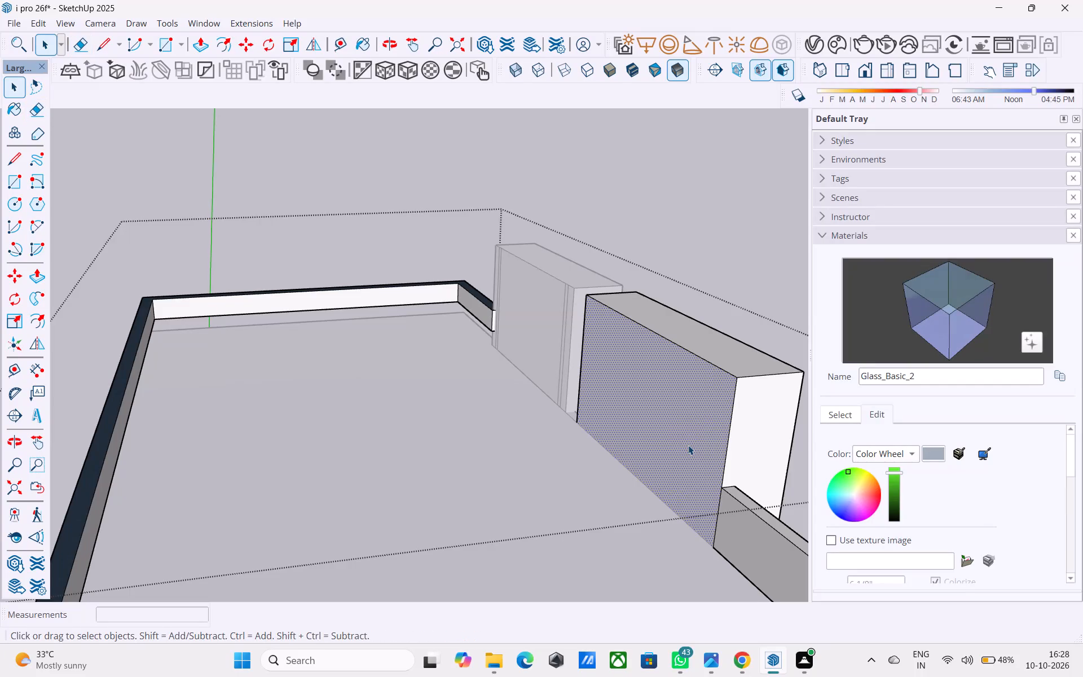
key(l)
click(575, 420)
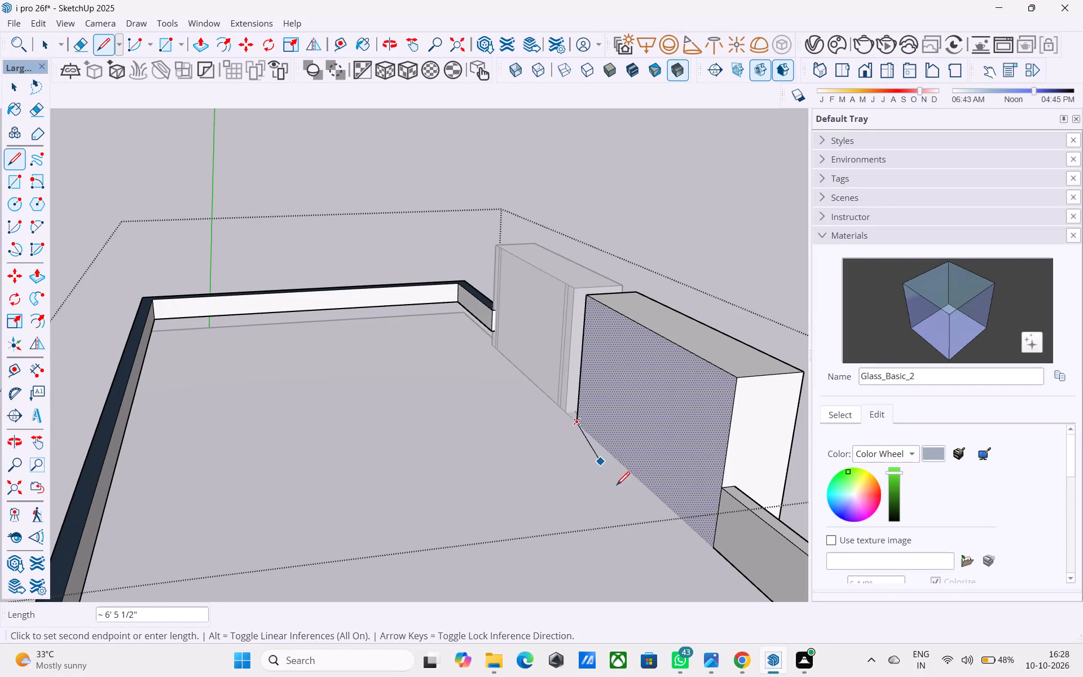
click(714, 542)
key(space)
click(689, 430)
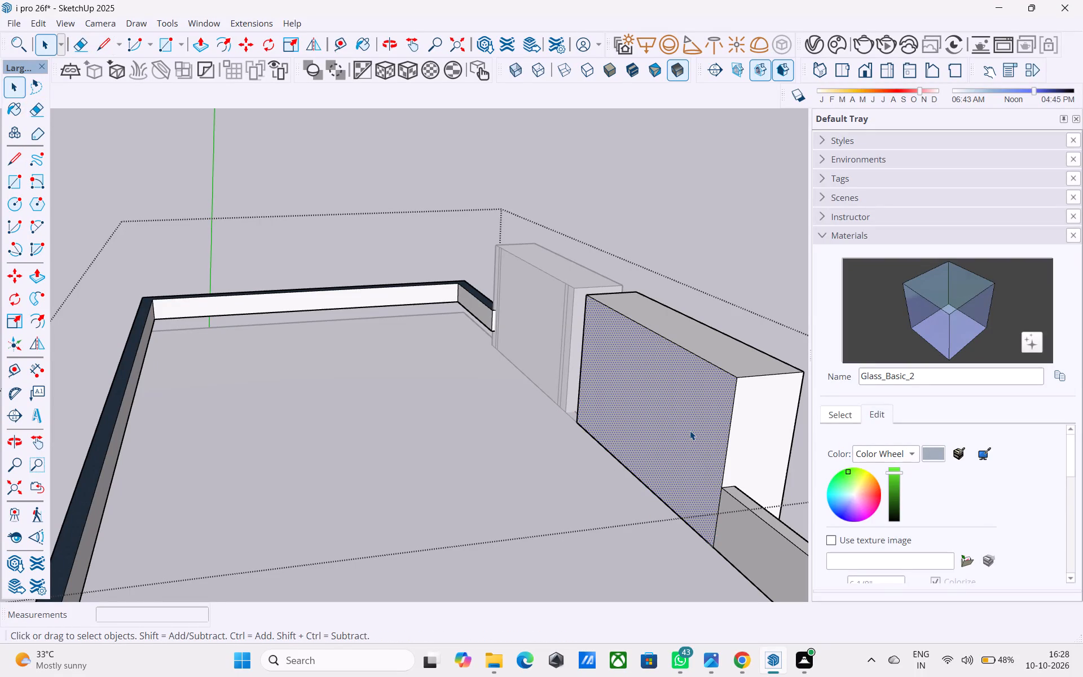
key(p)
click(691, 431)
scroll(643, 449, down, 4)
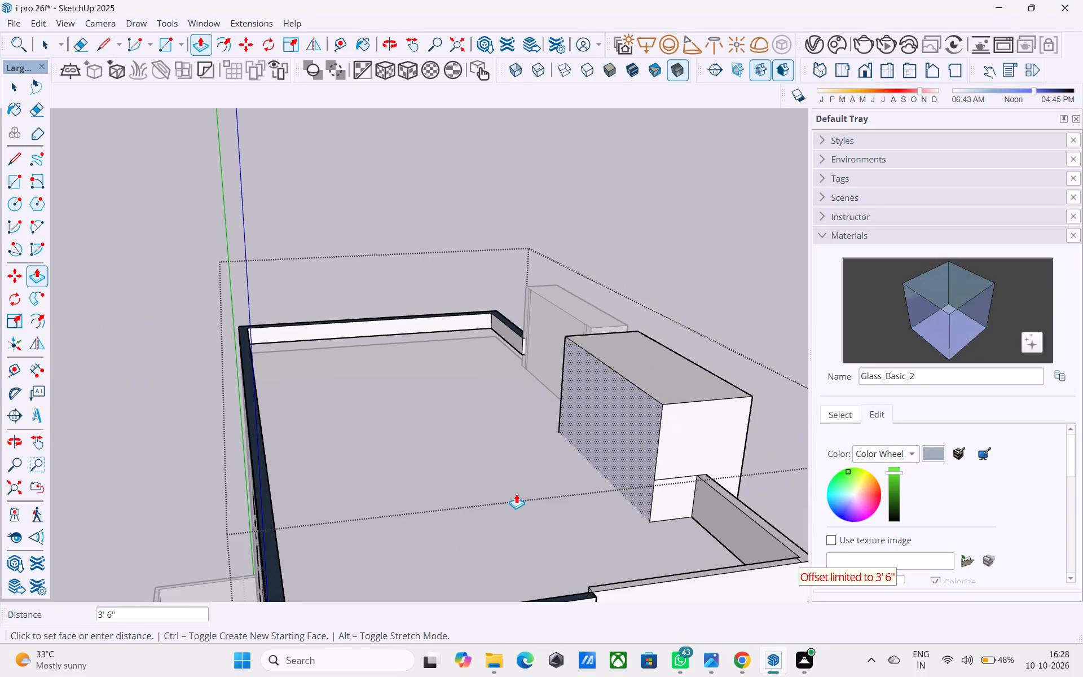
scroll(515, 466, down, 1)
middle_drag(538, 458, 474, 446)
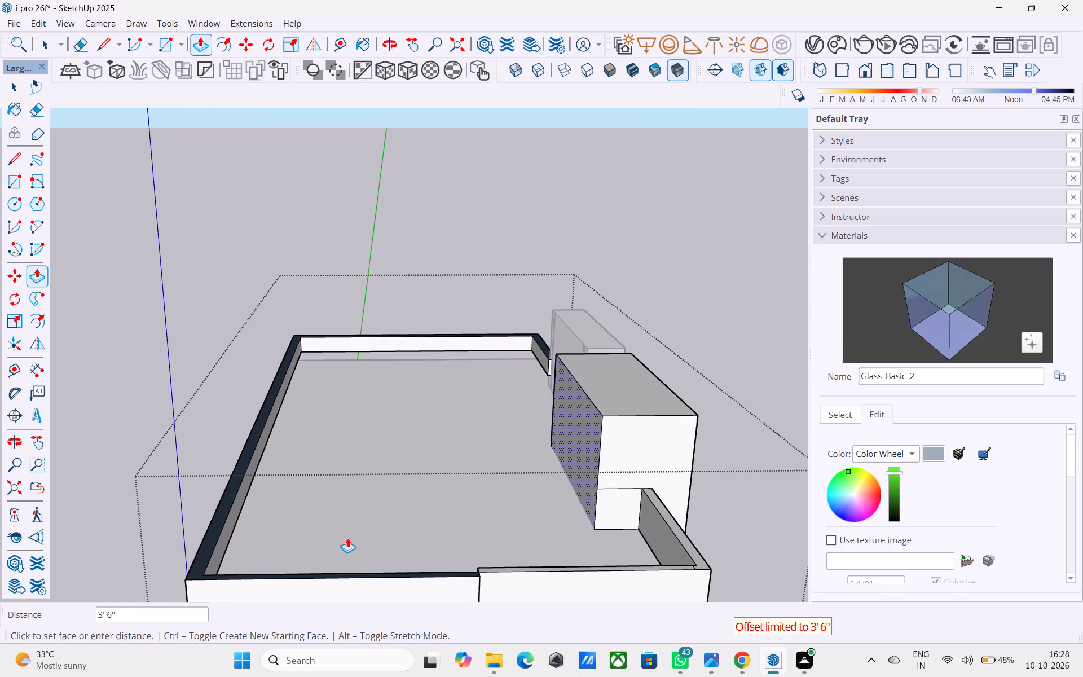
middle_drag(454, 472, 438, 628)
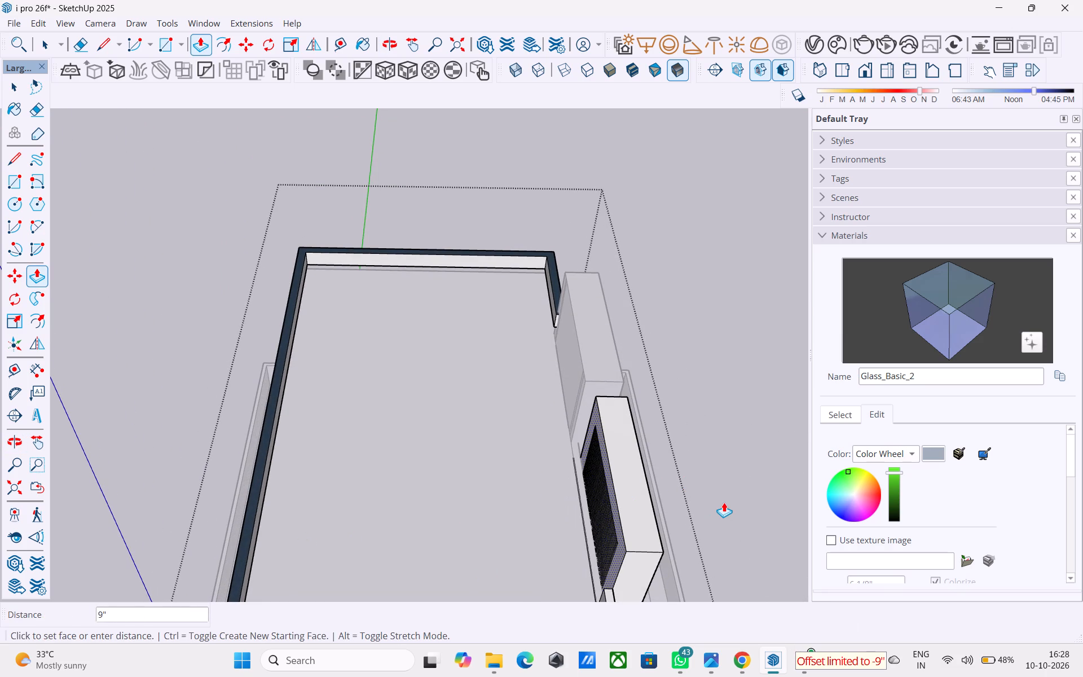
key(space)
Draw a 17' by 9' 6" rectangle over the frame's rear face, from its top corner to the opposite corner at the roof.
key(l)
scroll(566, 469, up, 6)
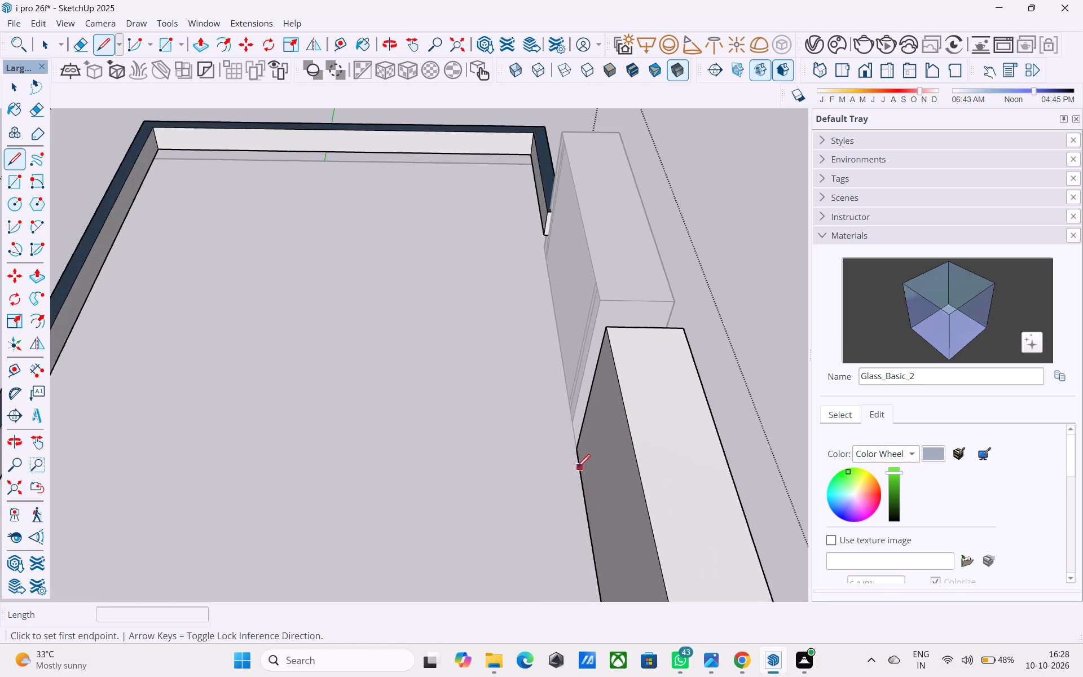
scroll(577, 469, up, 13)
middle_drag(606, 452, 743, 411)
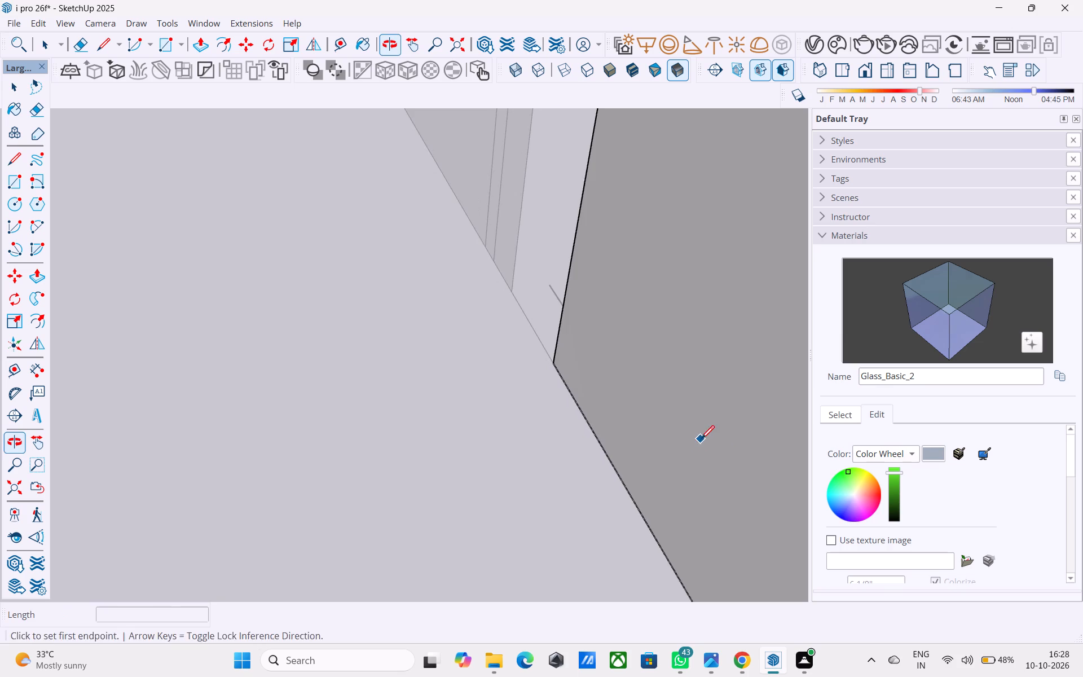
middle_drag(701, 439, 738, 403)
scroll(659, 419, down, 11)
middle_drag(654, 424, 552, 469)
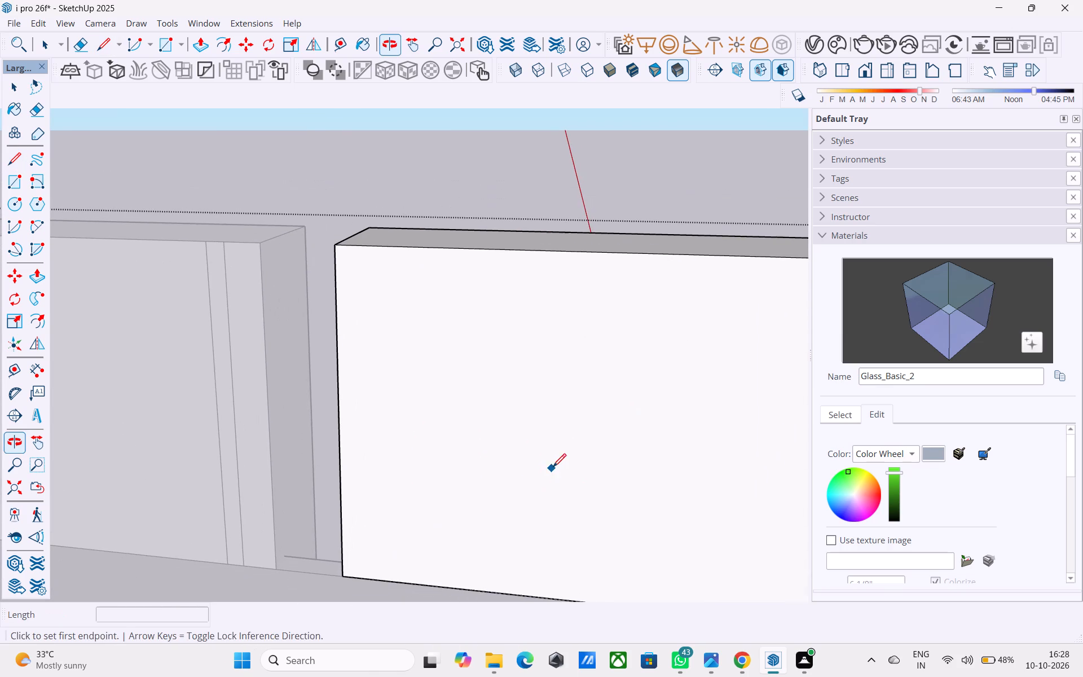
key(r)
click(333, 249)
scroll(600, 461, down, 1)
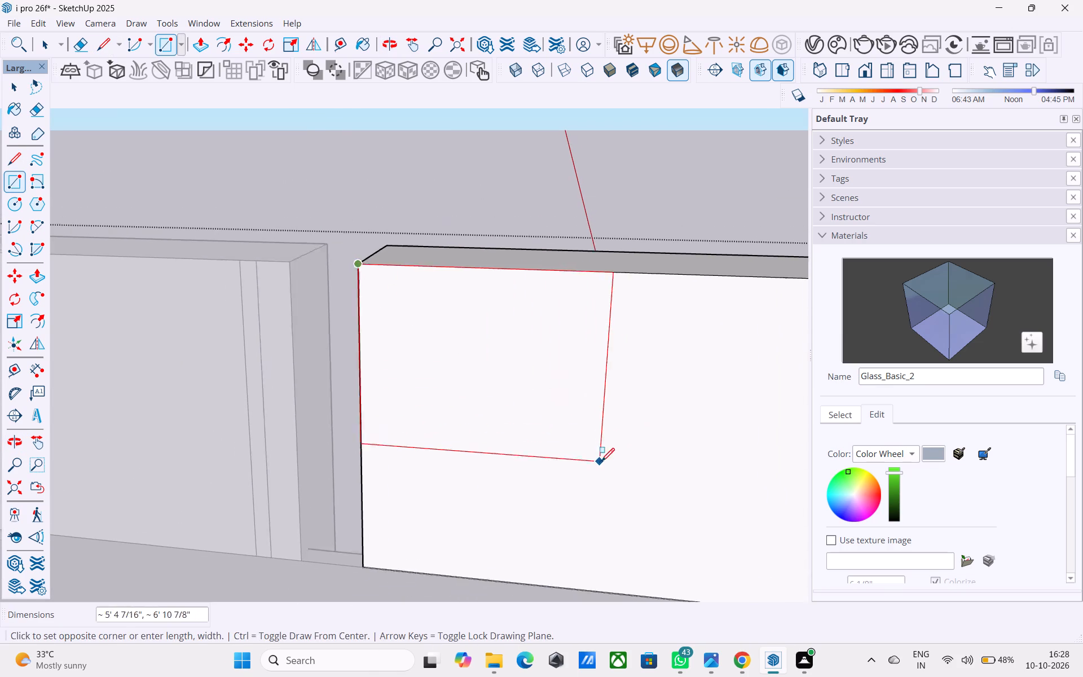
scroll(601, 463, down, 2)
middle_drag(602, 466, 416, 260)
click(719, 389)
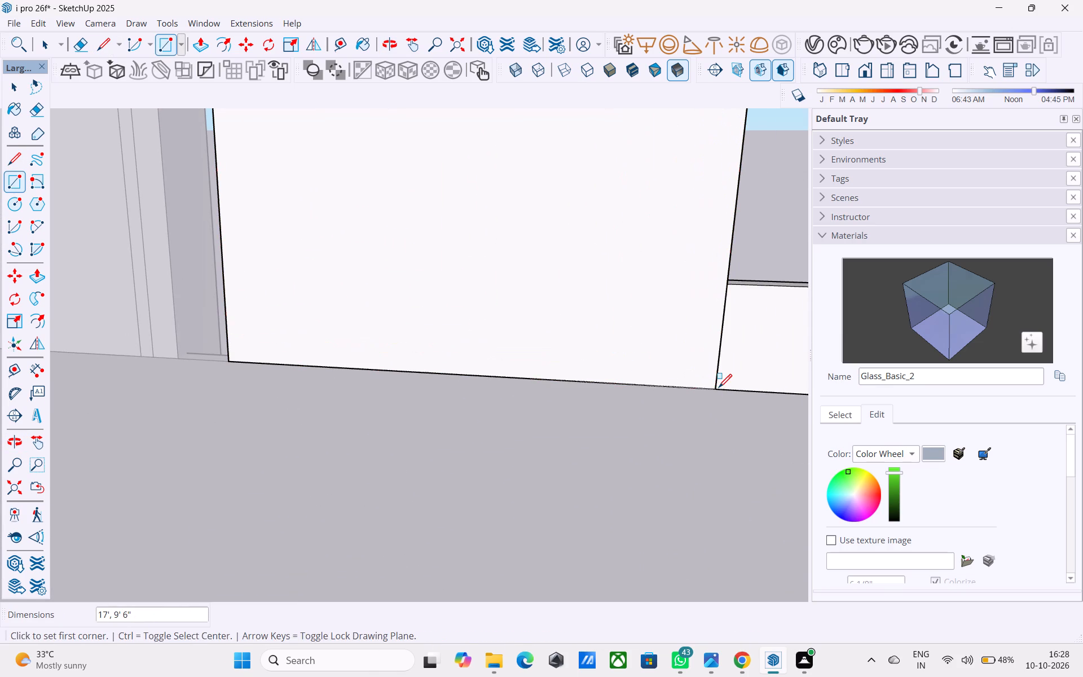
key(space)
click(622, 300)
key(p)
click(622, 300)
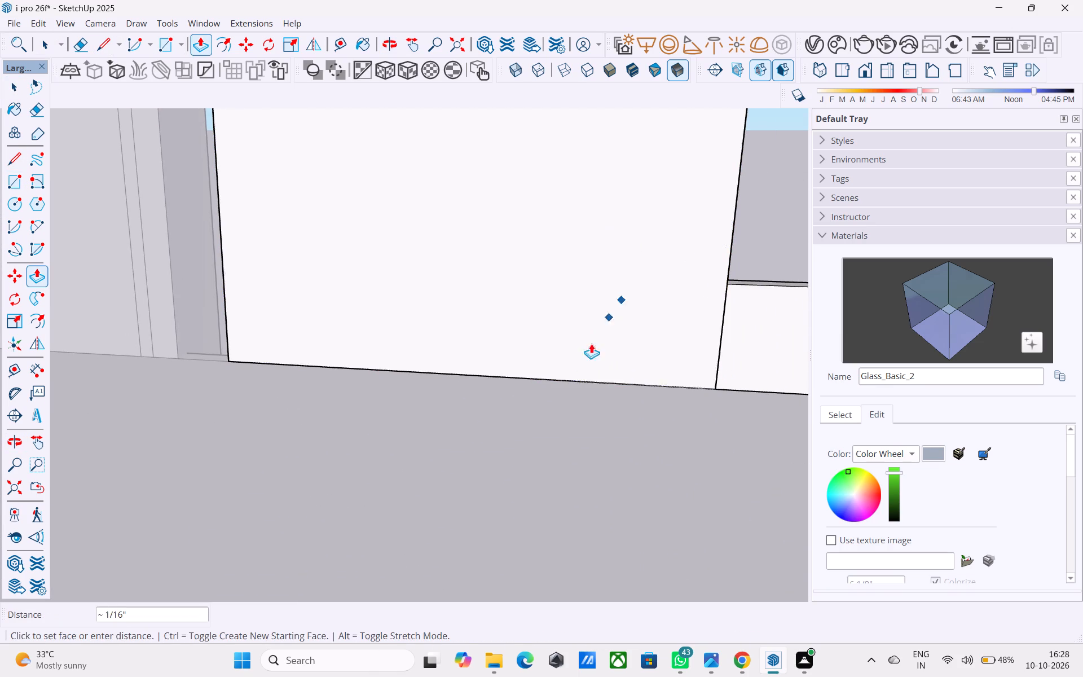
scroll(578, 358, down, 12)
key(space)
Delete the face drawn over the rear side of the tall frame above the roof.
click(581, 328)
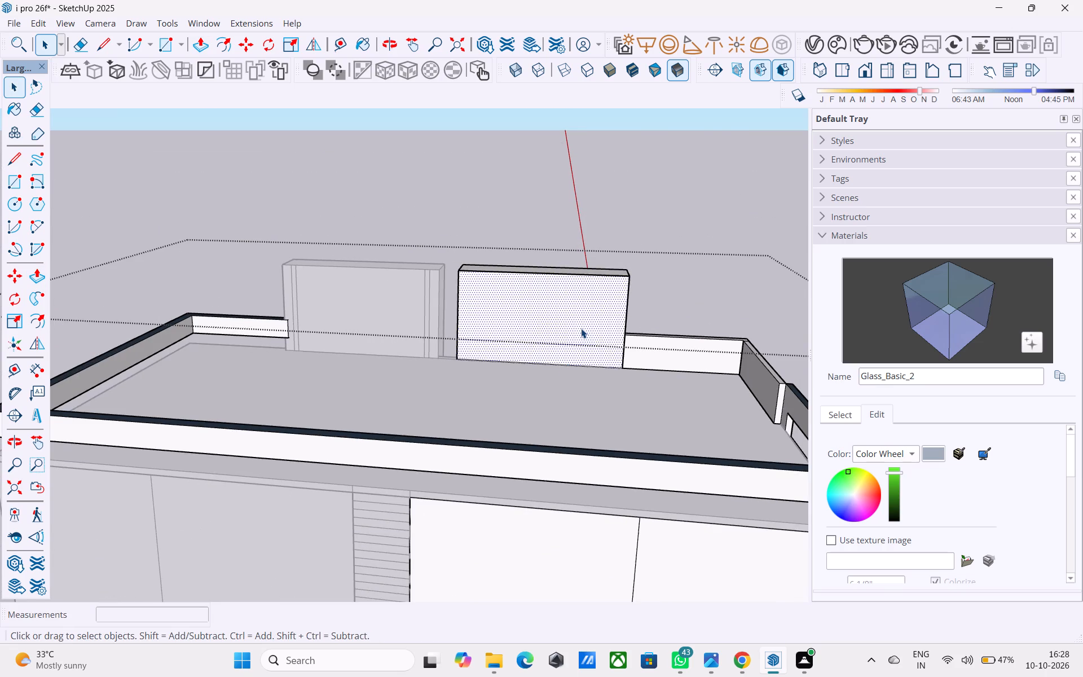
scroll(581, 328, up, 3)
key(Delete)
Push/Pull the tall frame's rear face 3' 6" out over the roof.
click(581, 328)
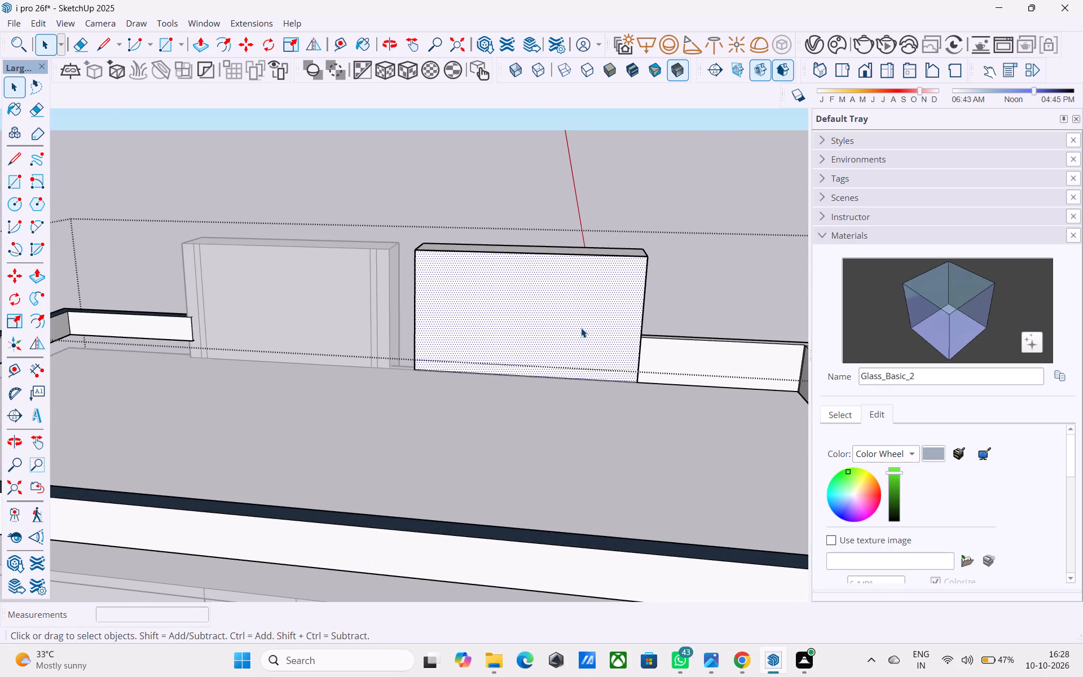
key(p)
click(581, 327)
scroll(580, 363, down, 3)
middle_drag(580, 363, 375, 382)
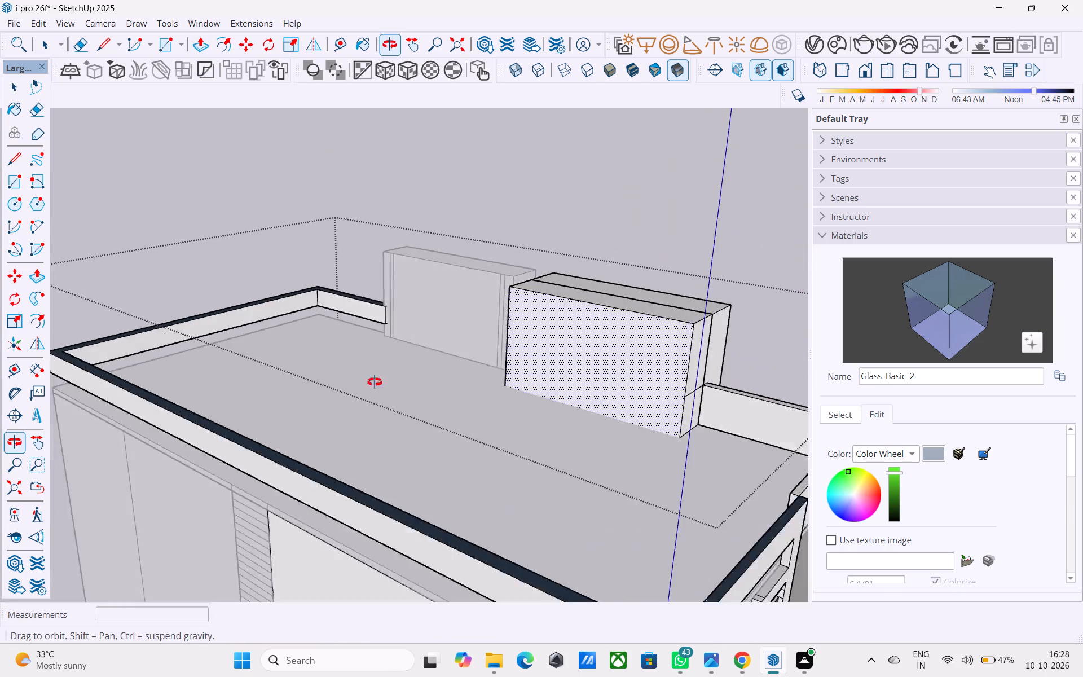
middle_drag(375, 382, 310, 385)
middle_drag(788, 547, 599, 495)
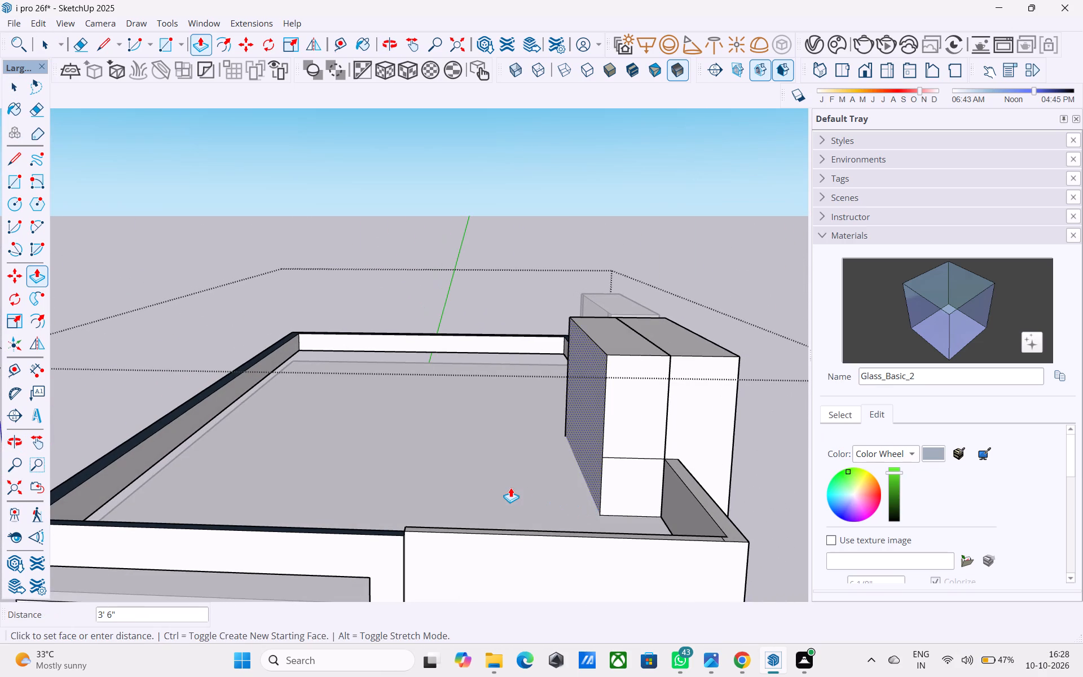
scroll(510, 485, down, 1)
middle_drag(510, 484, 528, 425)
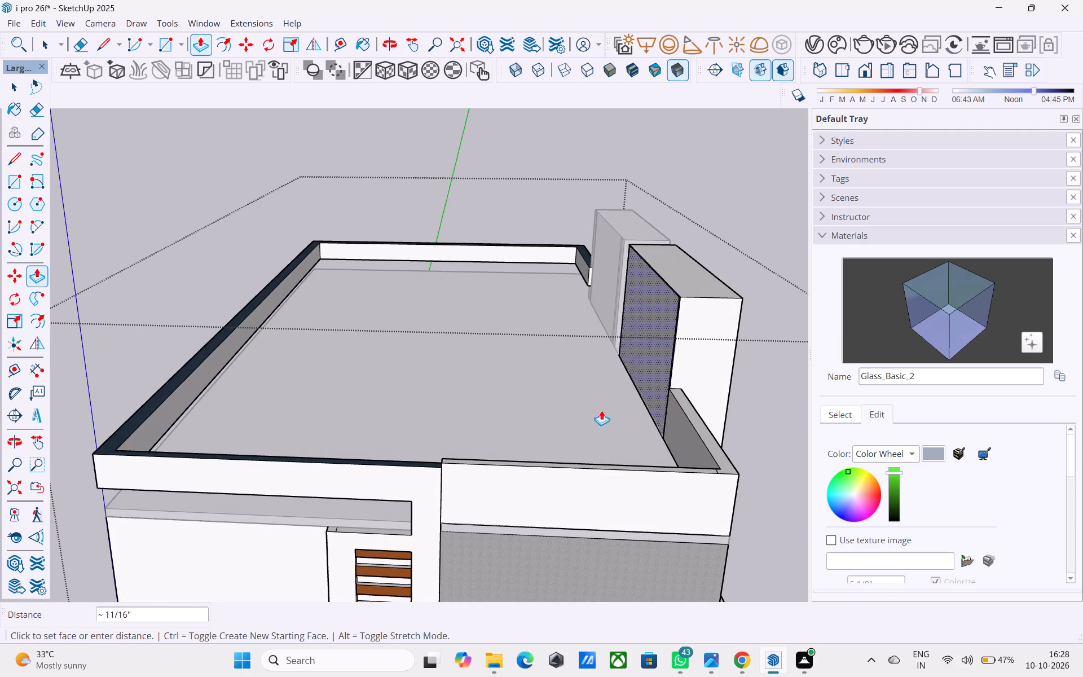
drag(547, 413, 532, 414)
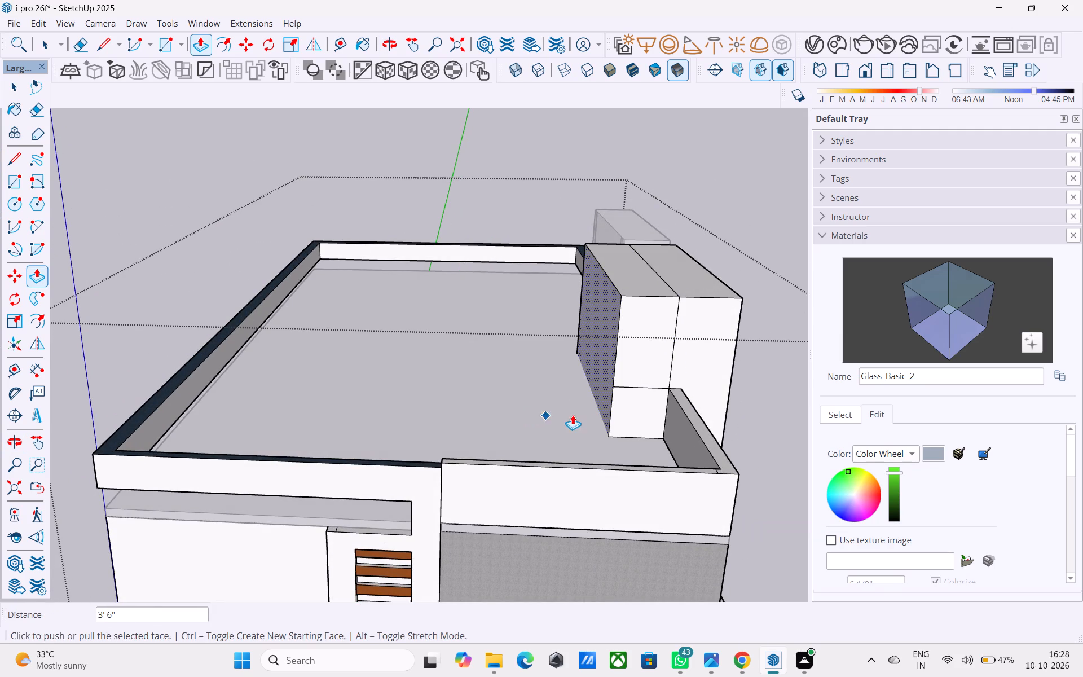
Draw a line along the base of the extended rear face, between its two lower corners on the roof.
middle_drag(576, 413, 356, 415)
middle_drag(390, 407, 633, 493)
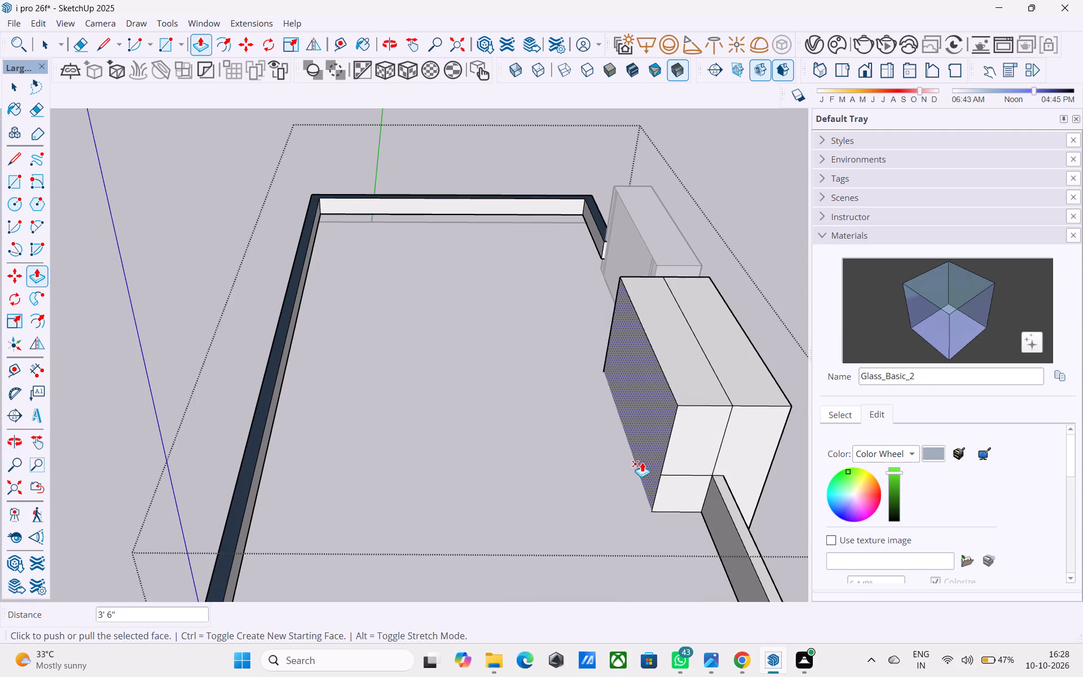
shift+middle_drag(642, 461, 691, 468)
middle_drag(692, 469, 666, 491)
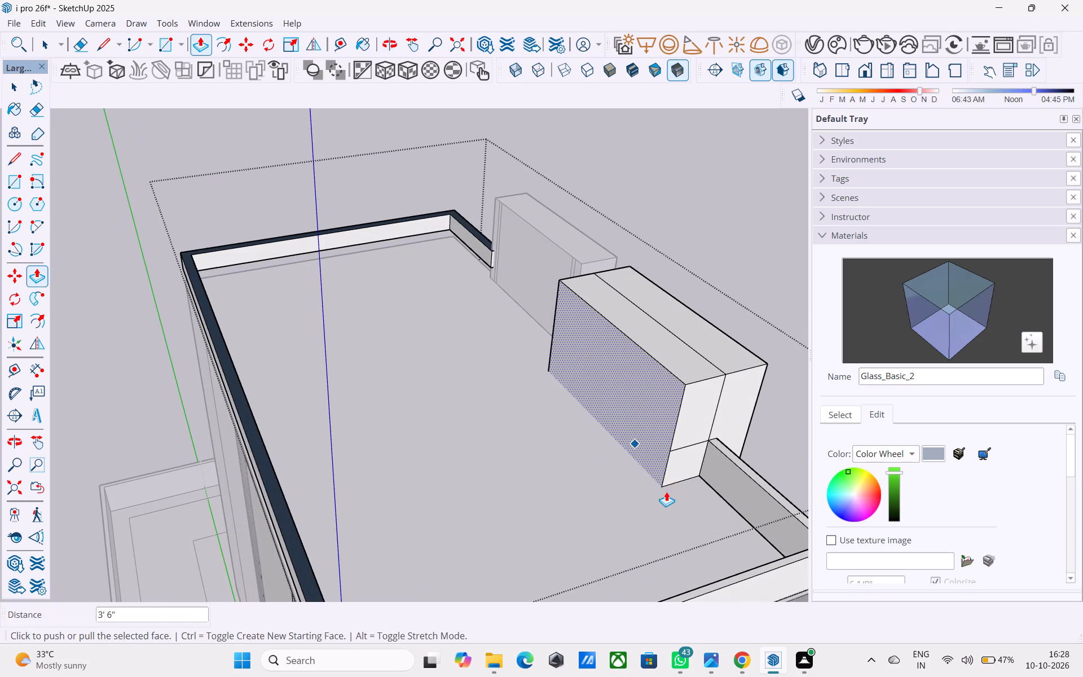
key(l)
scroll(661, 482, up, 3)
click(518, 341)
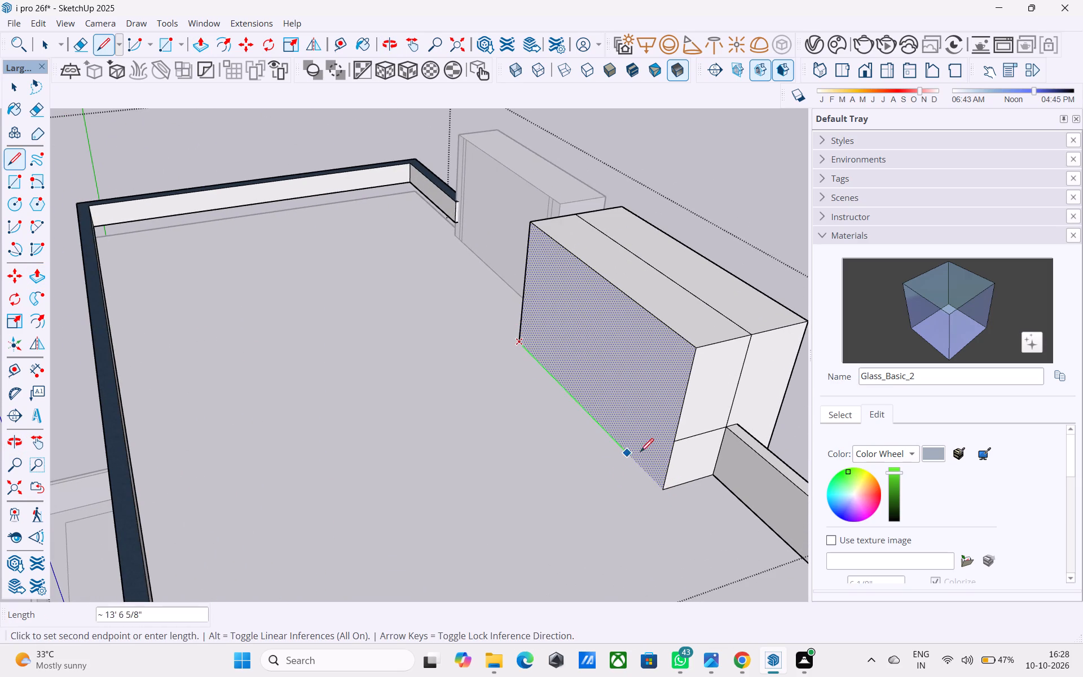
click(663, 484)
Push/Pull the rear face further across the roof until it lines up with the vertical step in the side wall.
key(space)
click(652, 425)
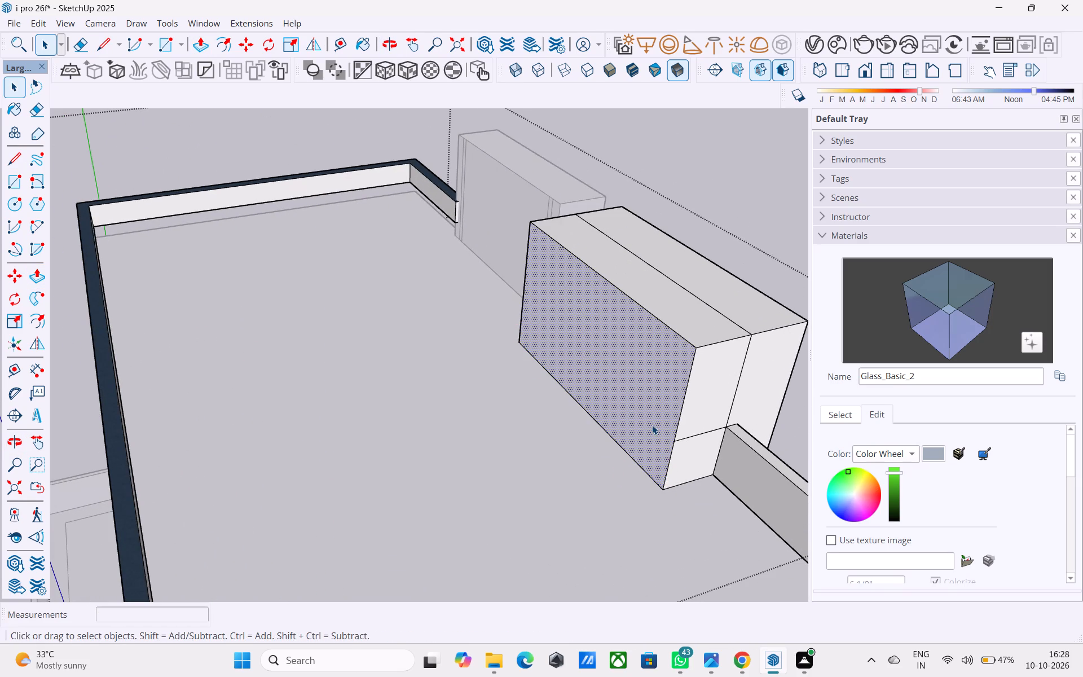
key(p)
click(652, 425)
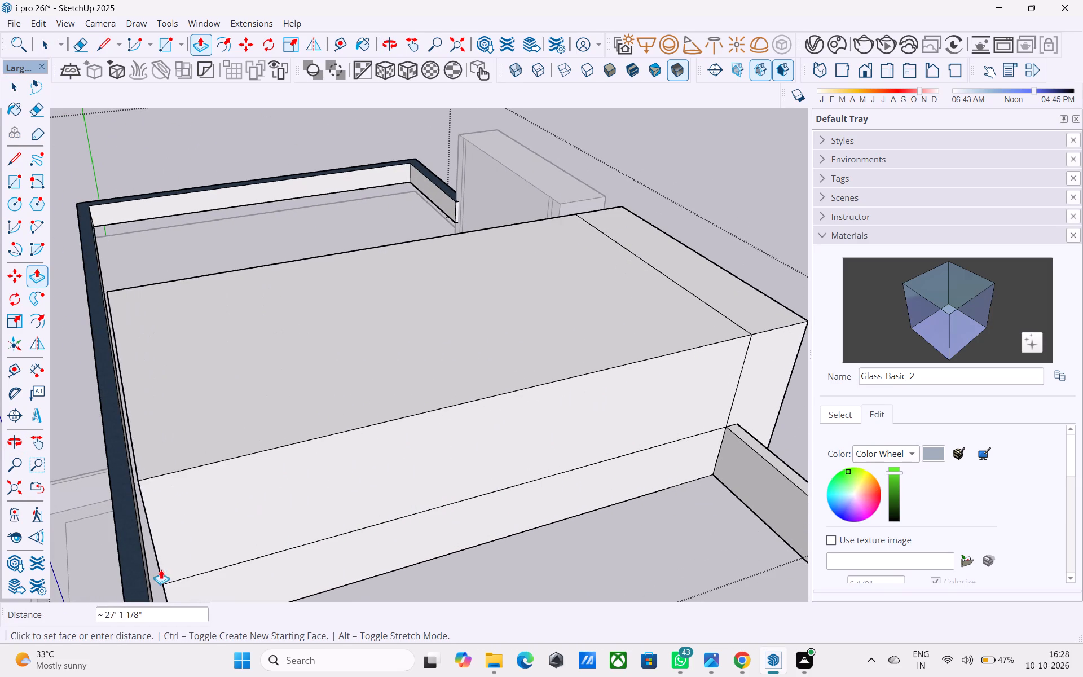
scroll(494, 460, down, 1)
middle_drag(494, 460, 417, 355)
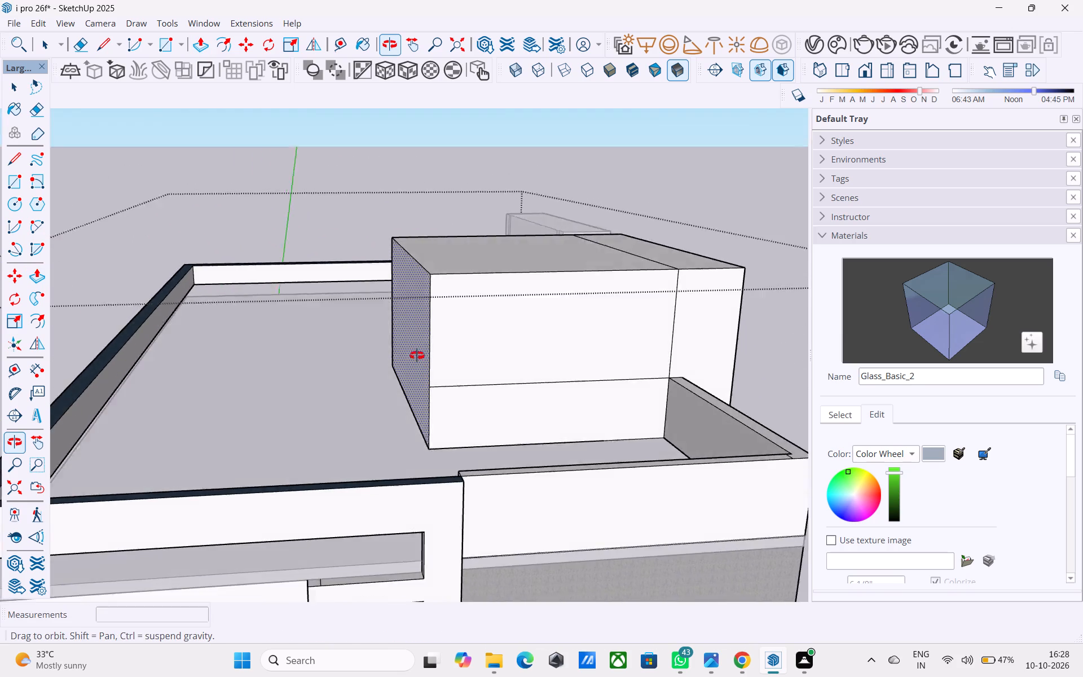
middle_drag(417, 355, 421, 345)
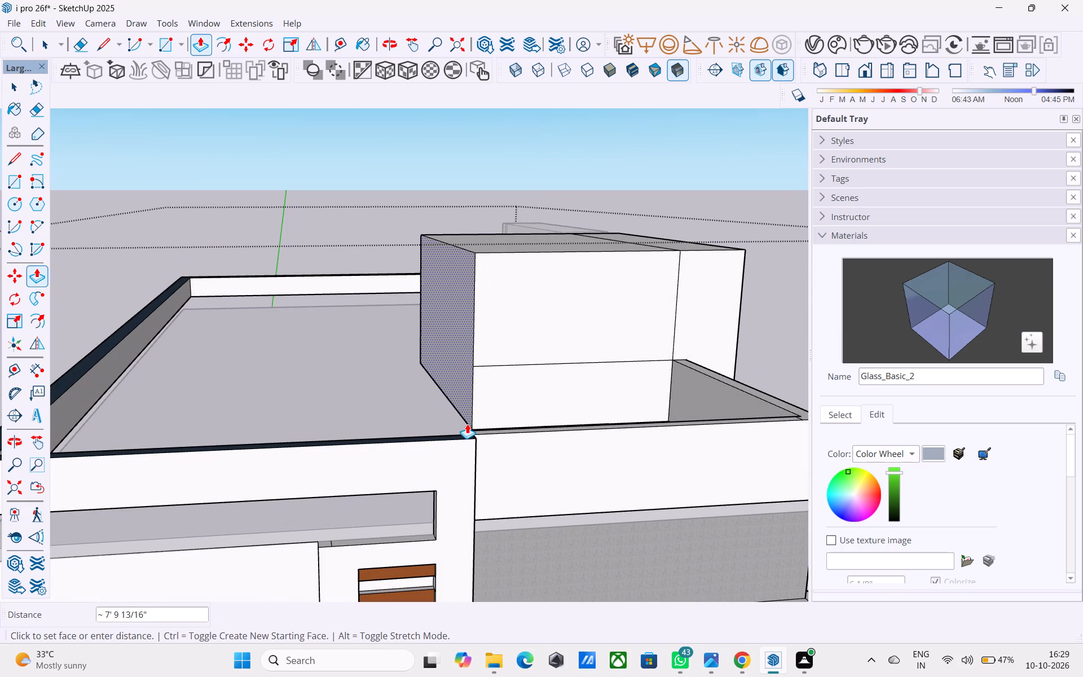
middle_drag(462, 417, 443, 362)
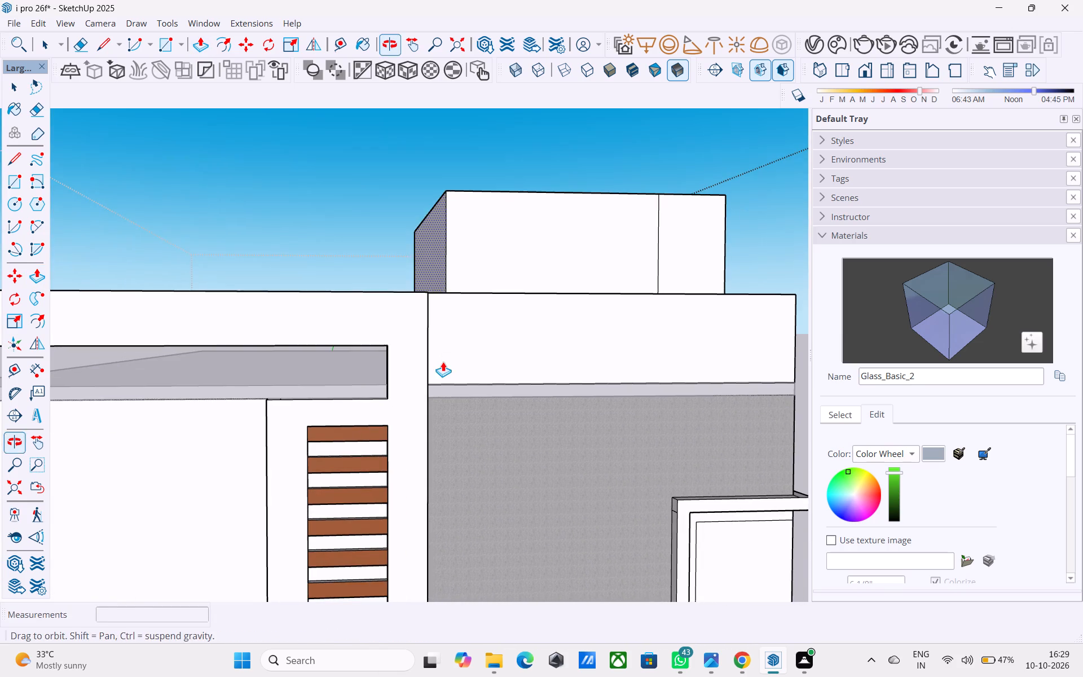
click(429, 354)
Close the building group that holds the extended rooftop block.
scroll(482, 346, down, 4)
middle_drag(516, 381, 200, 395)
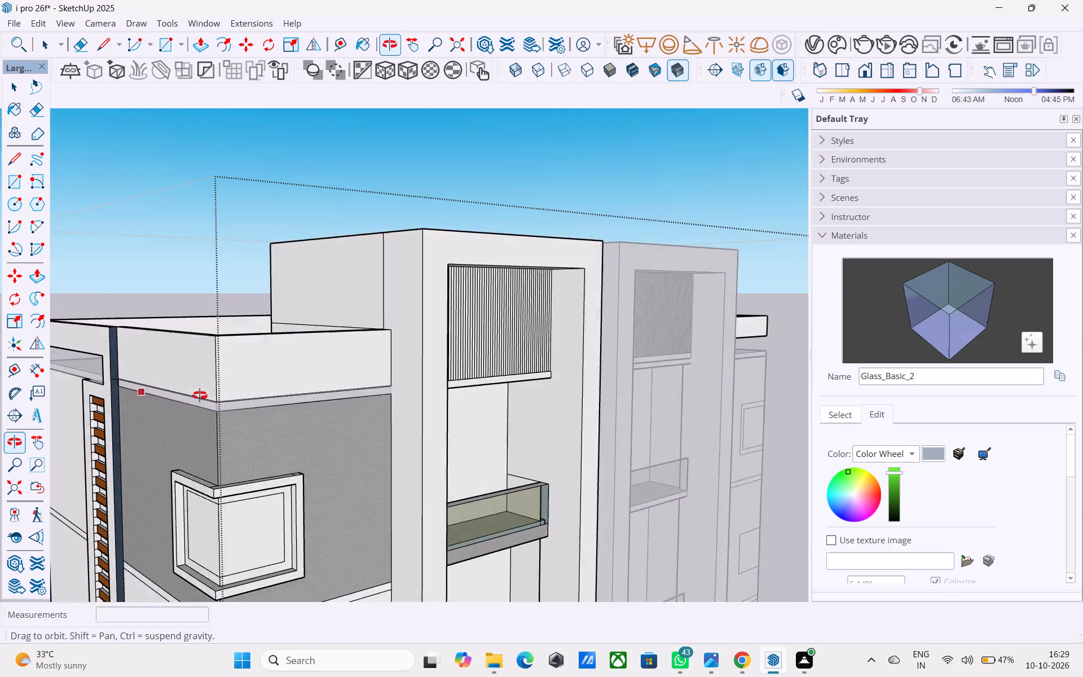
middle_drag(200, 395, 200, 396)
scroll(451, 401, down, 5)
middle_drag(605, 423, 536, 432)
scroll(612, 434, down, 6)
middle_drag(674, 411, 317, 501)
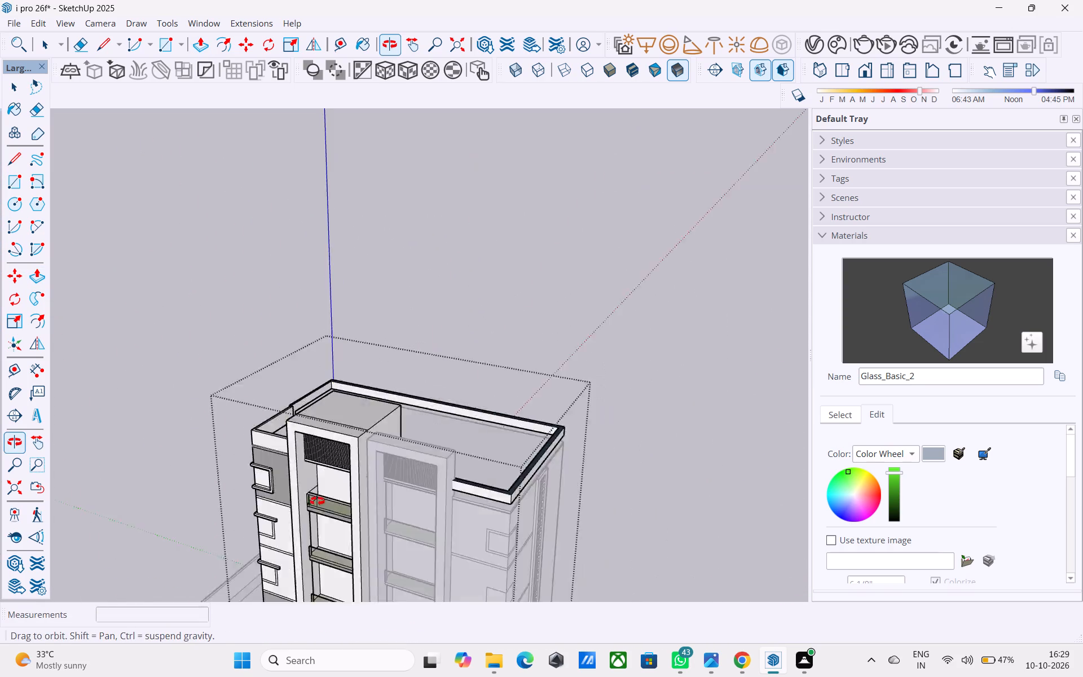
middle_drag(317, 501, 250, 506)
scroll(306, 428, up, 4)
scroll(310, 434, down, 5)
key(space)
click(490, 339)
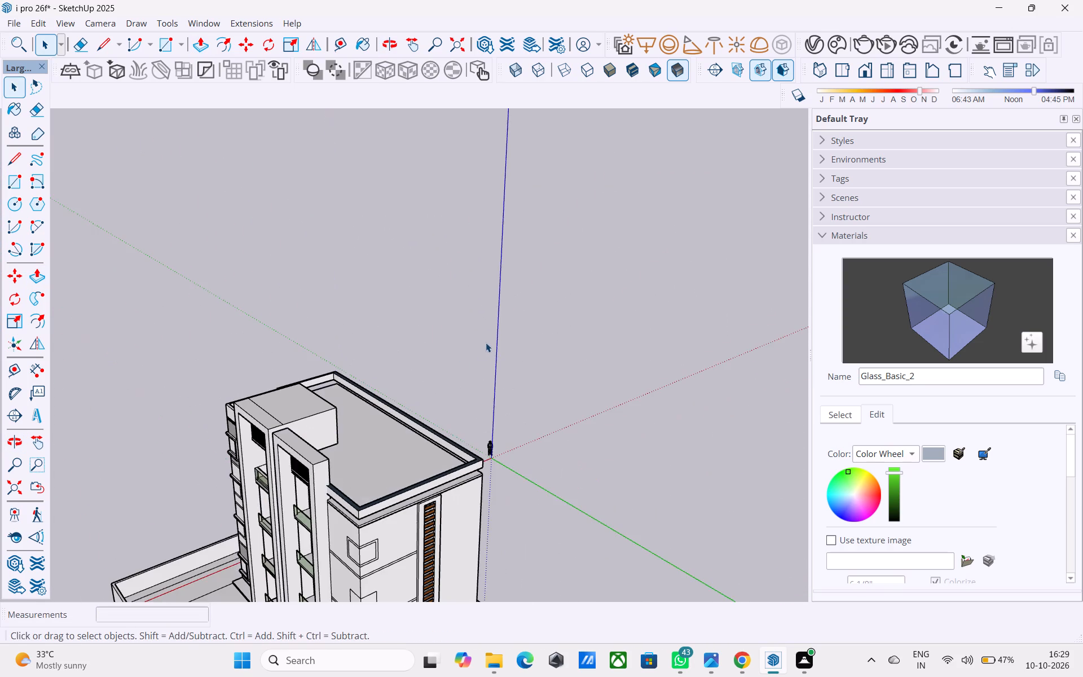
Open the adjacent building group and erase the leftover vertical lines near both ends of its tall frame's rear face.
middle_drag(476, 354, 319, 337)
scroll(259, 429, up, 3)
click(259, 432)
scroll(260, 432, up, 3)
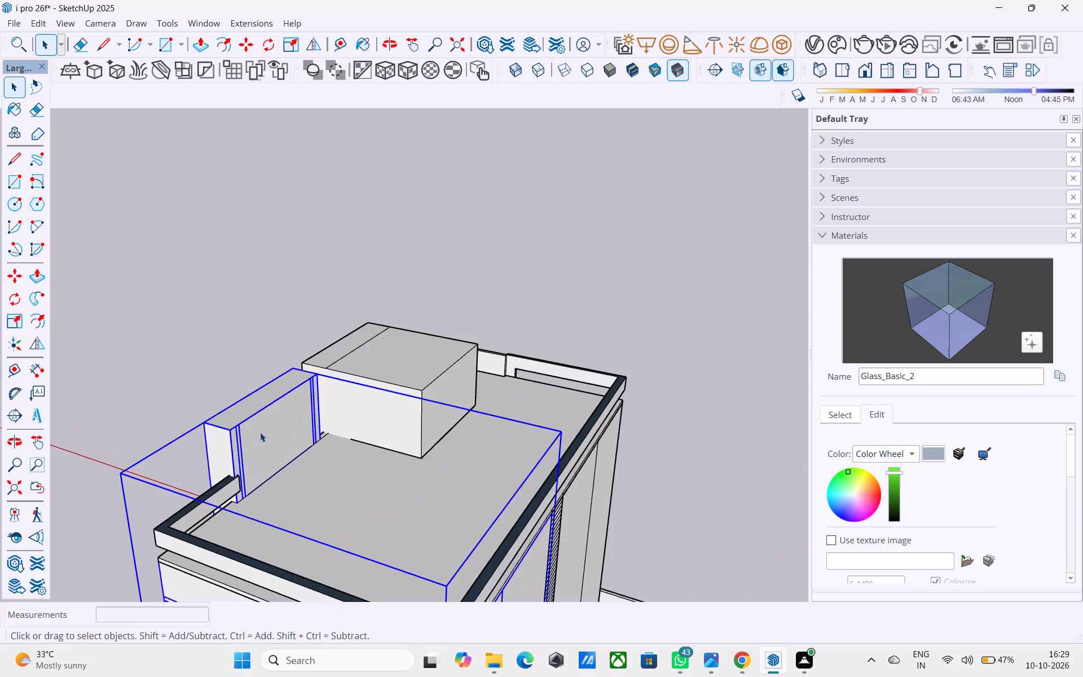
double_click(260, 432)
scroll(245, 442, up, 5)
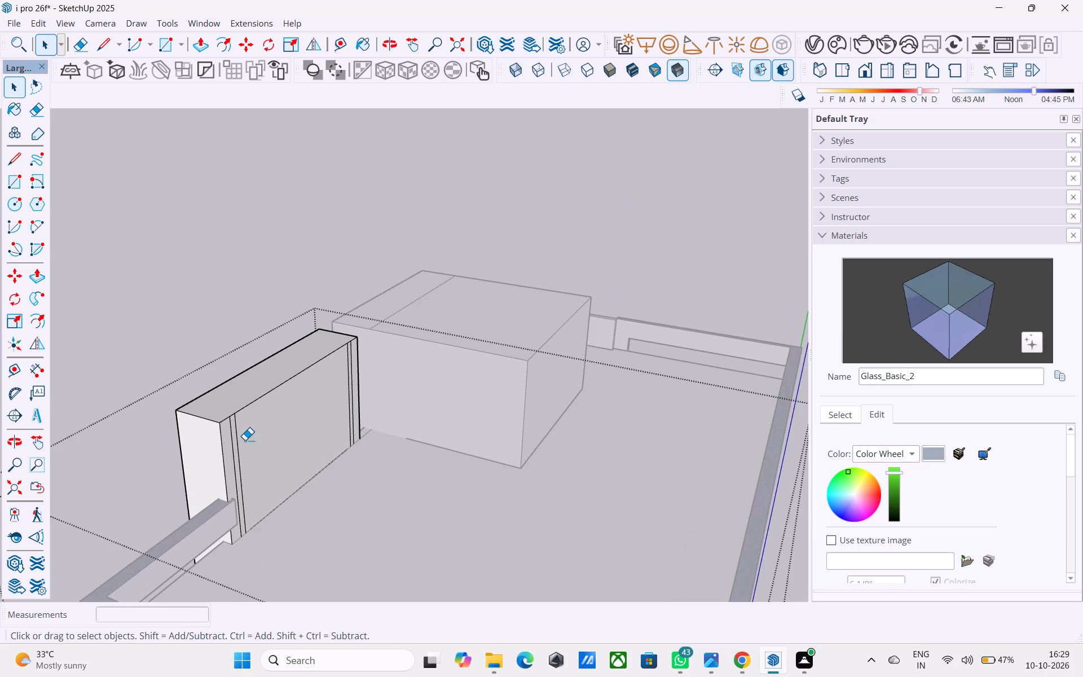
key(e)
scroll(240, 444, up, 4)
drag(239, 441, 228, 442)
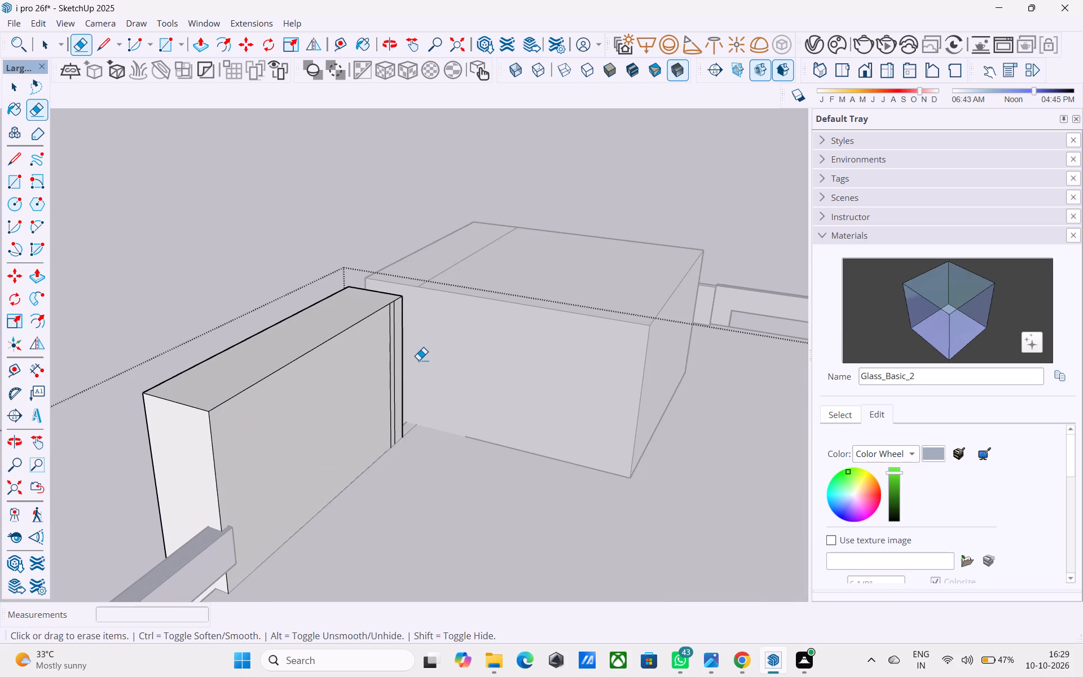
drag(396, 358, 388, 362)
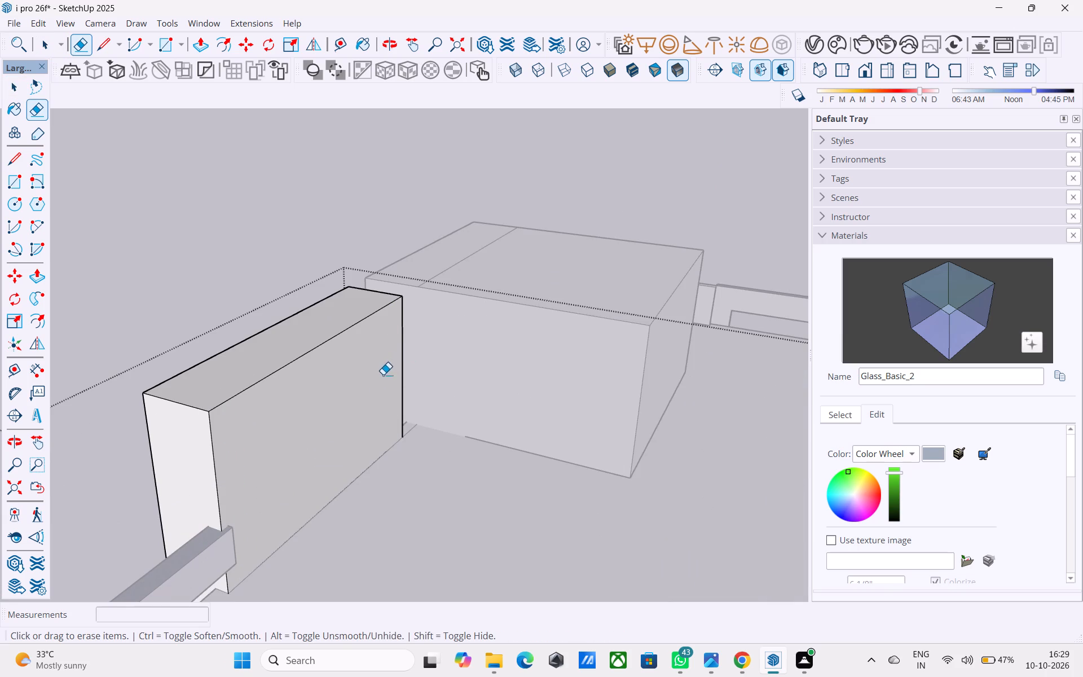
Push/Pull this tall frame's cleaned rear face 3' 6" out over the roof.
key(space)
click(382, 375)
key(p)
click(384, 378)
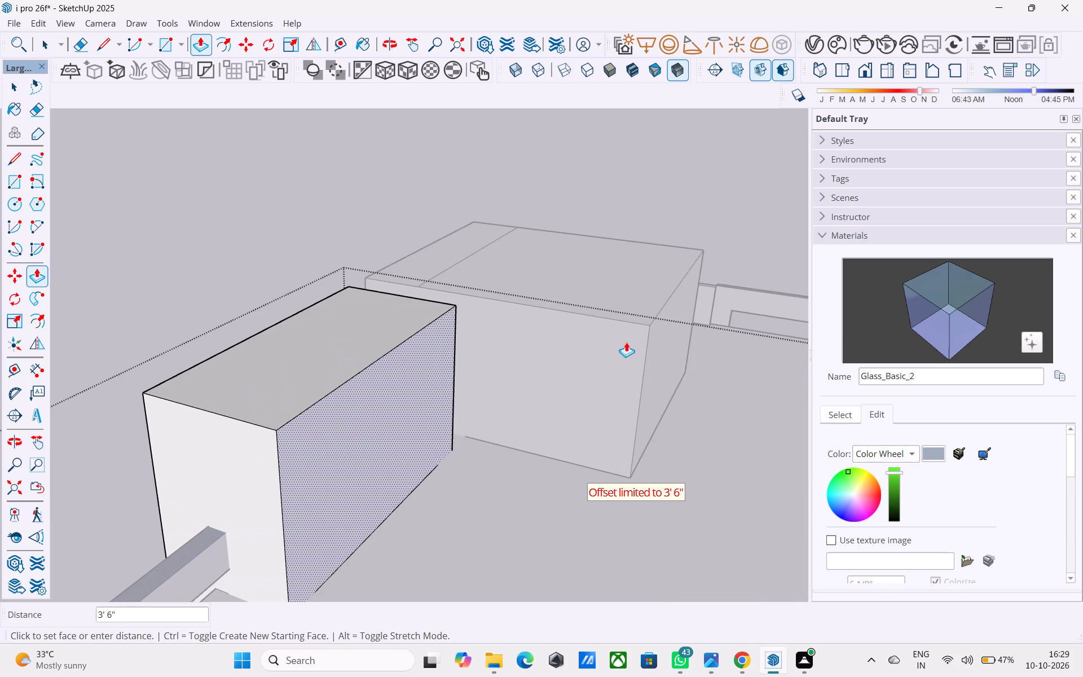
click(626, 342)
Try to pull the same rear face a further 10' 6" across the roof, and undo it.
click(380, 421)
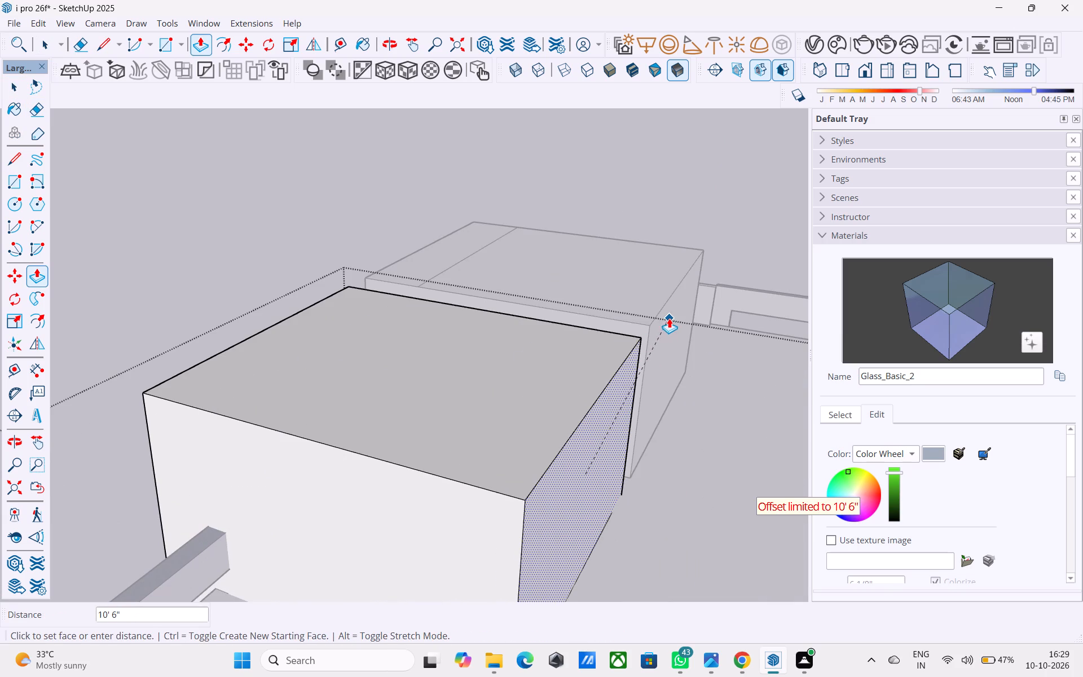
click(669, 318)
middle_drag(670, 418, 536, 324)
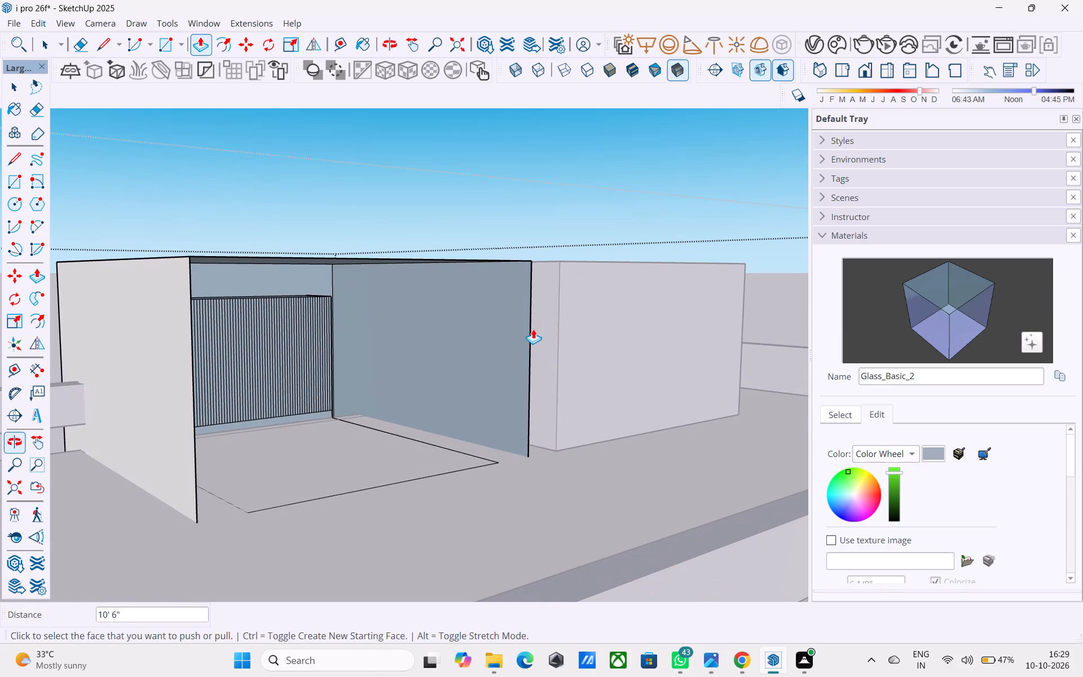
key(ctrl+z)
Draw a line along the base of the extended rear face, between its two lower corners on the roof.
key(space)
key(l)
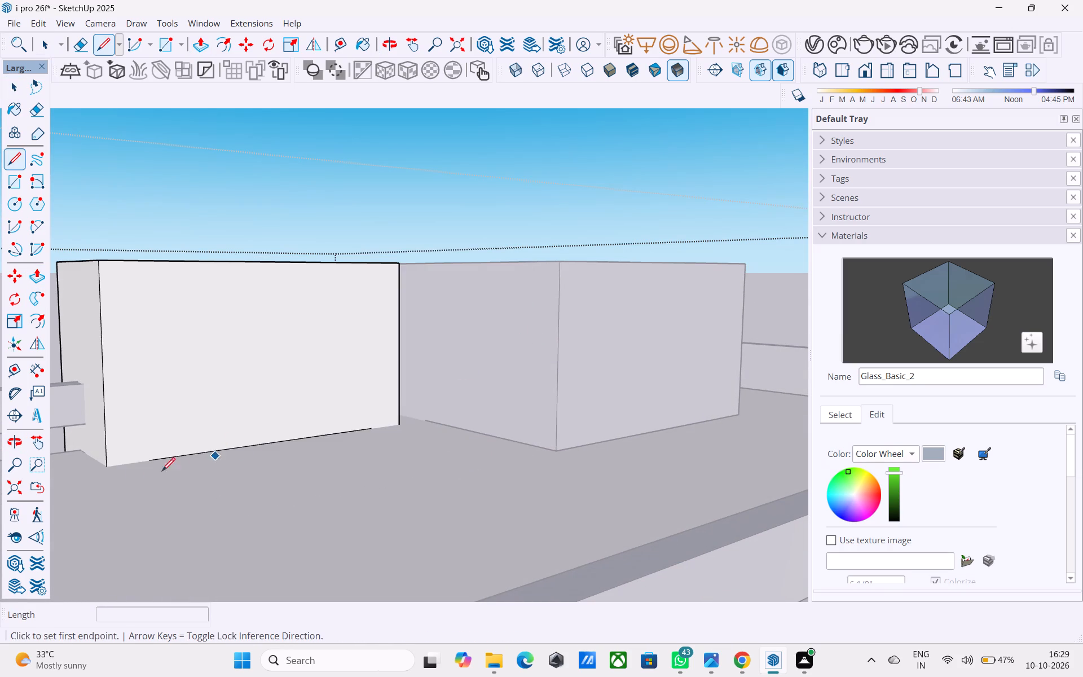
scroll(104, 490, up, 3)
click(109, 458)
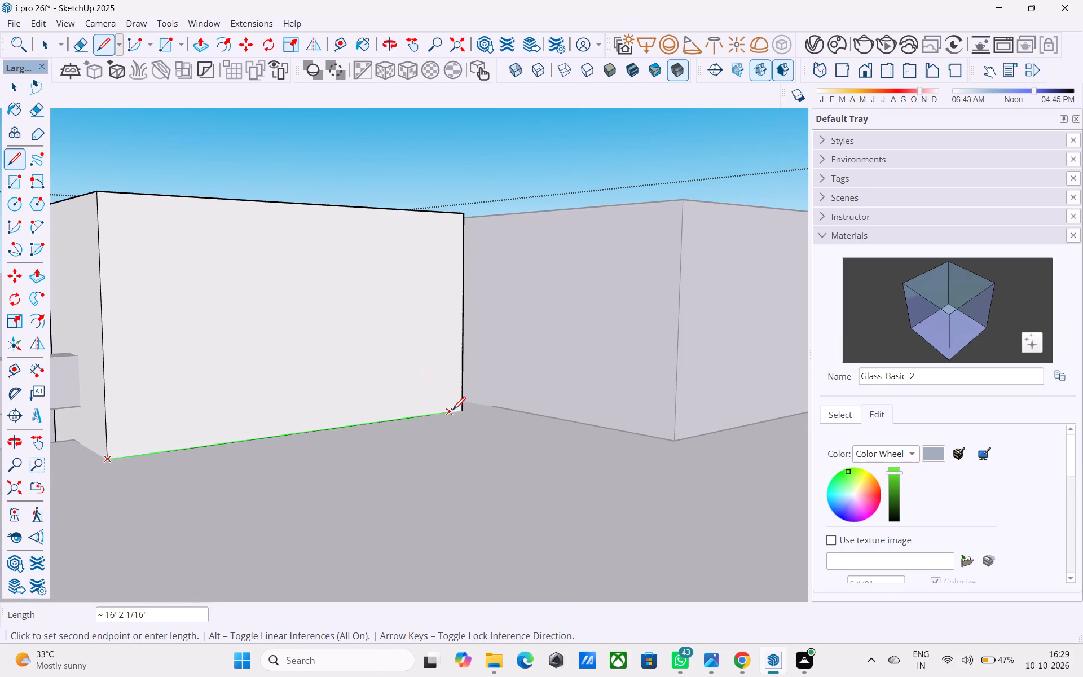
click(459, 411)
Push/Pull the closed rear face a further 10' 6" across the roof.
key(space)
click(421, 376)
key(p)
click(421, 376)
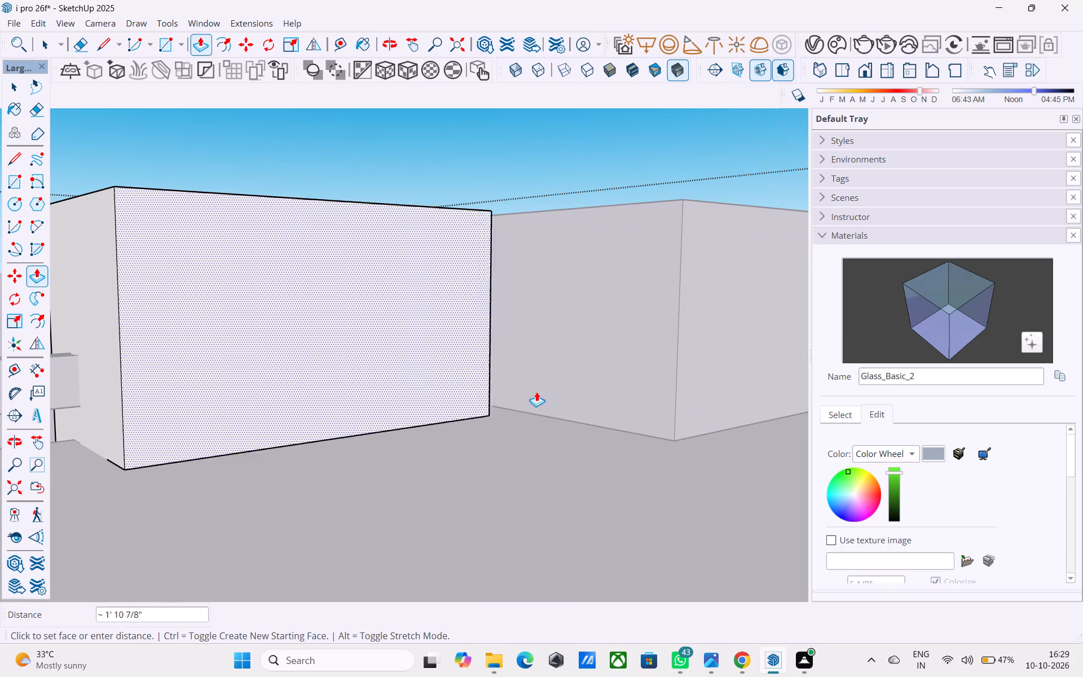
middle_drag(702, 314, 367, 490)
scroll(692, 324, down, 1)
click(592, 446)
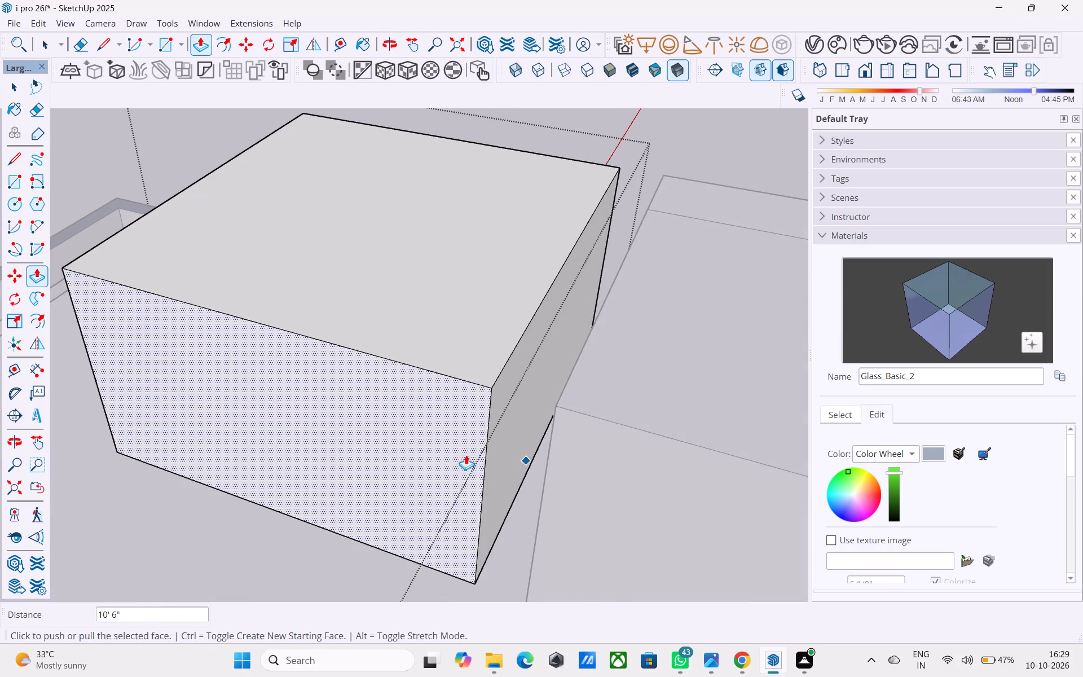
Draw the missing base line of the block's side face under the parapet to the slab corner, and down the slab's edge.
scroll(400, 450, down, 4)
middle_drag(401, 451, 899, 463)
middle_drag(428, 460, 809, 376)
middle_drag(561, 420, 328, 486)
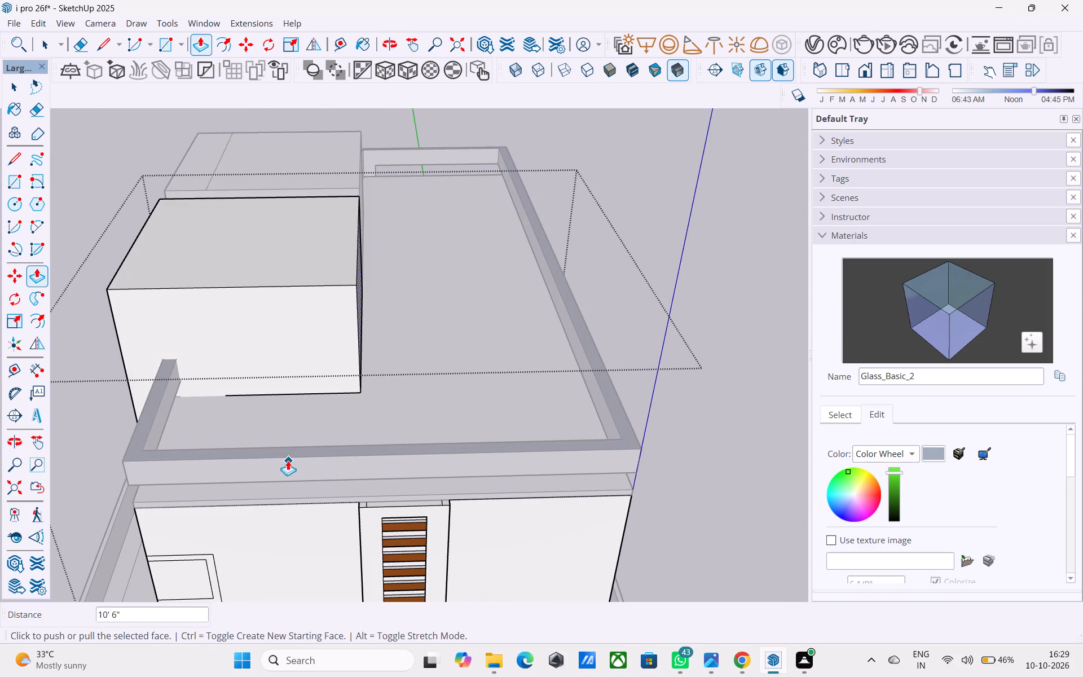
key(l)
scroll(215, 394, up, 6)
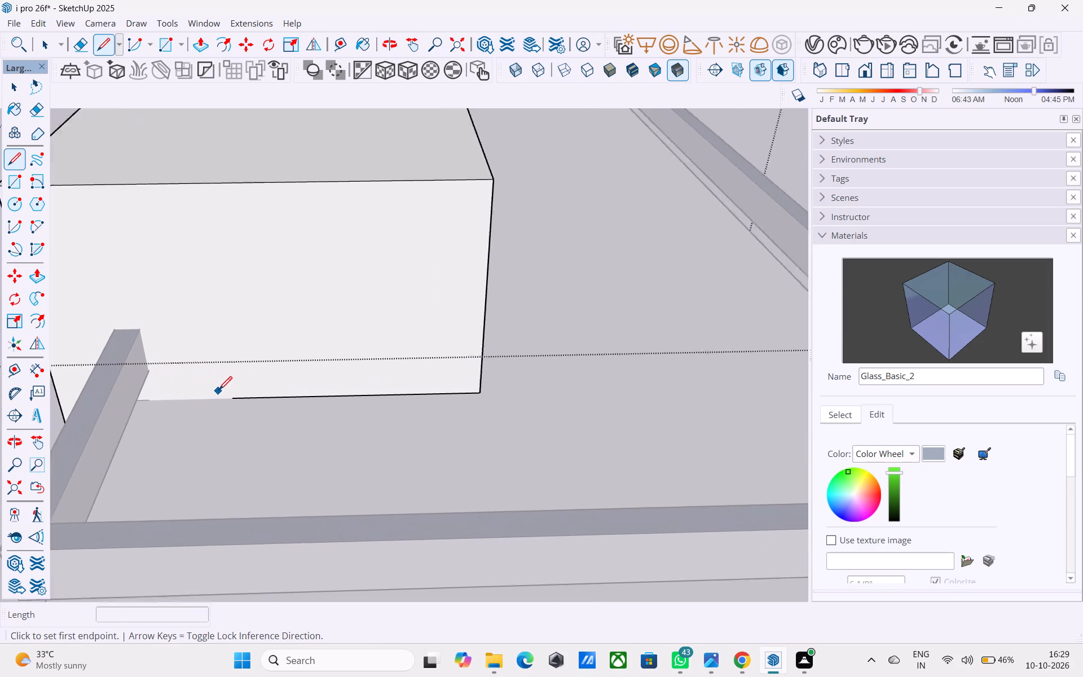
scroll(219, 391, up, 3)
click(236, 399)
scroll(239, 397, down, 3)
middle_drag(241, 395, 349, 376)
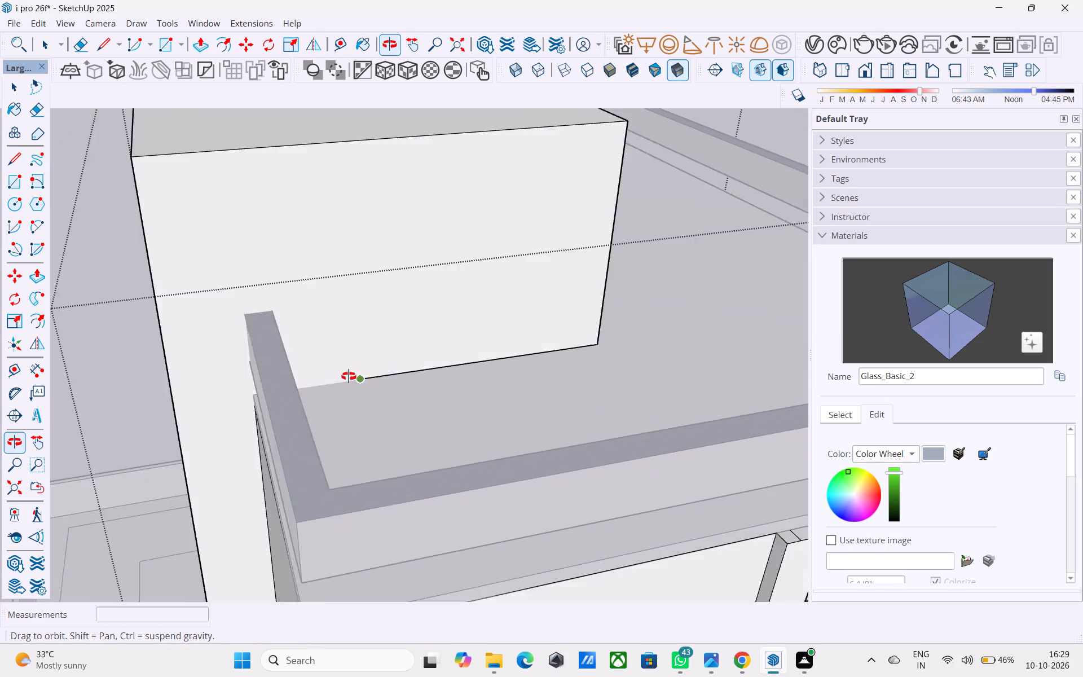
middle_drag(349, 376, 364, 344)
scroll(353, 345, up, 2)
click(345, 332)
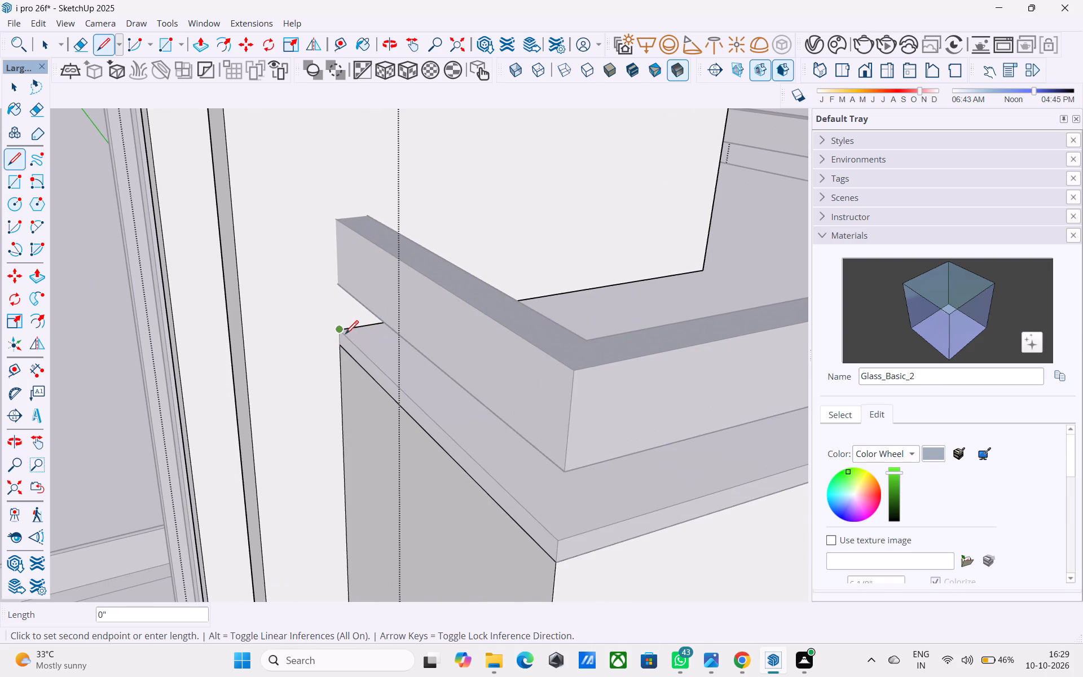
click(342, 342)
scroll(345, 352, down, 7)
middle_drag(339, 388, 424, 412)
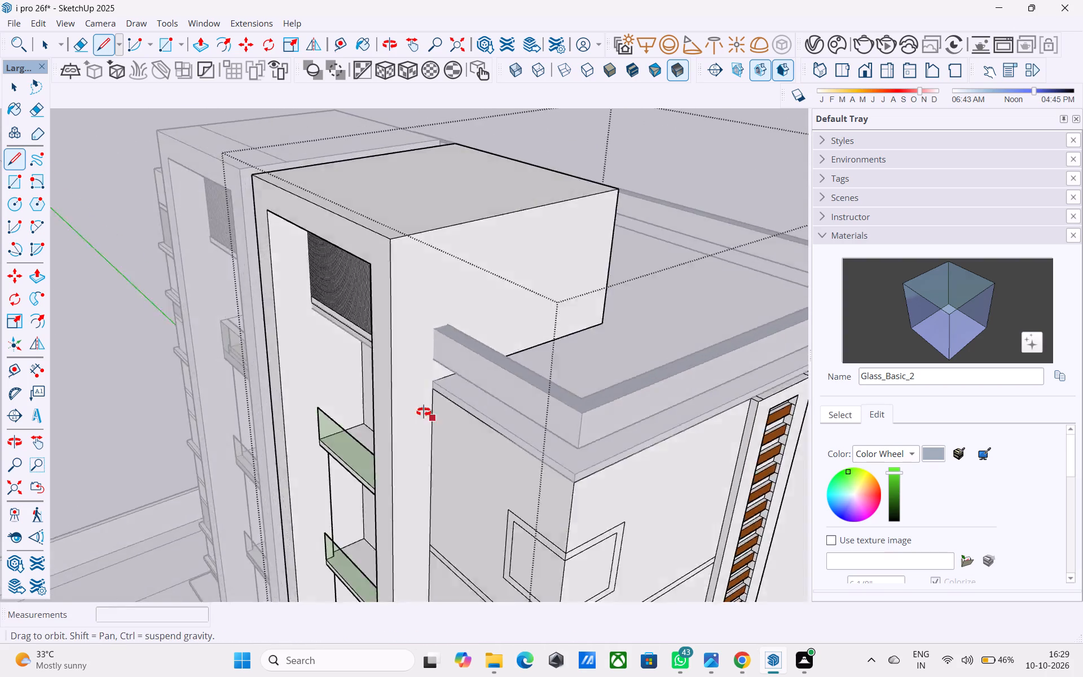
middle_drag(424, 412, 860, 455)
middle_drag(388, 406, 428, 393)
key(space)
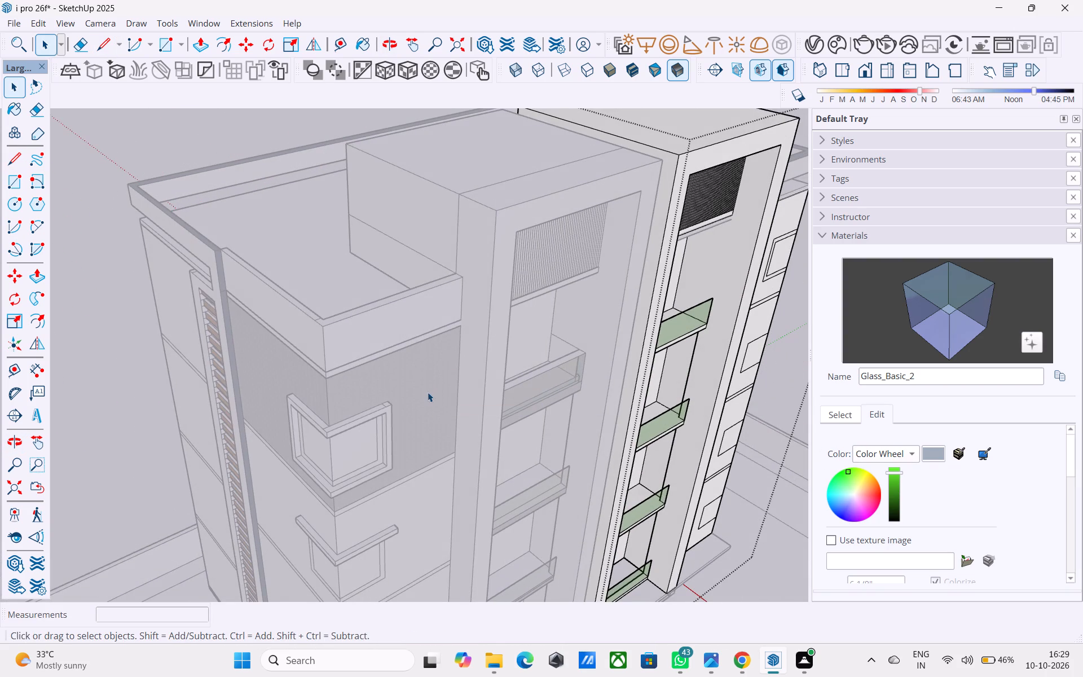
Close the building half that is open for editing and return to the whole model.
scroll(428, 392, up, 3)
scroll(428, 392, down, 4)
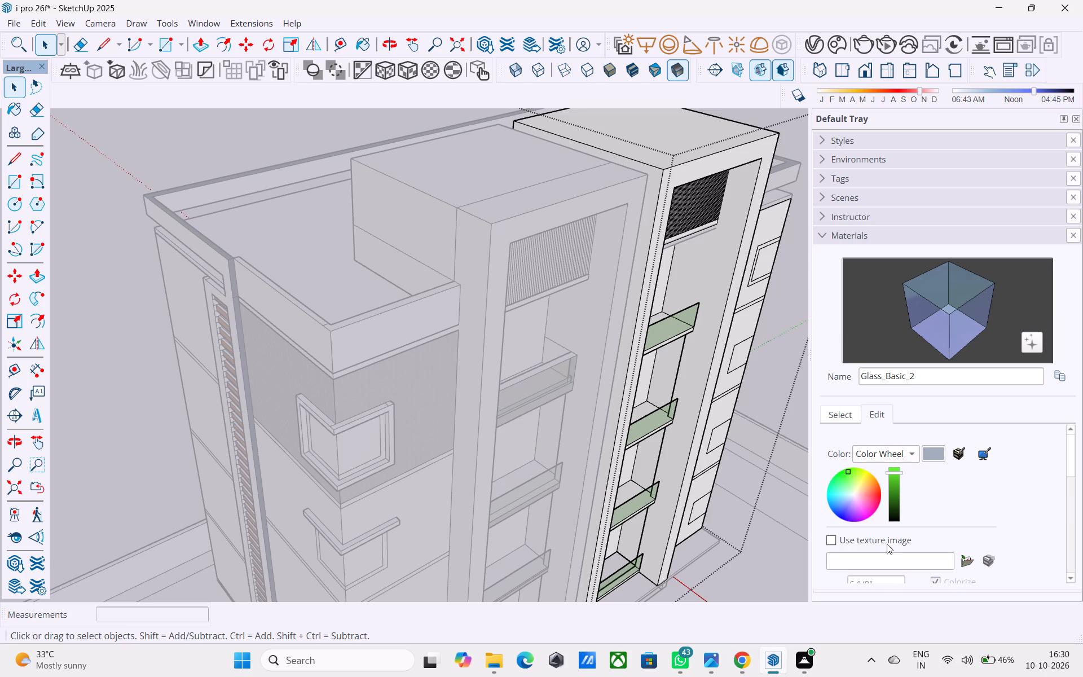
click(849, 416)
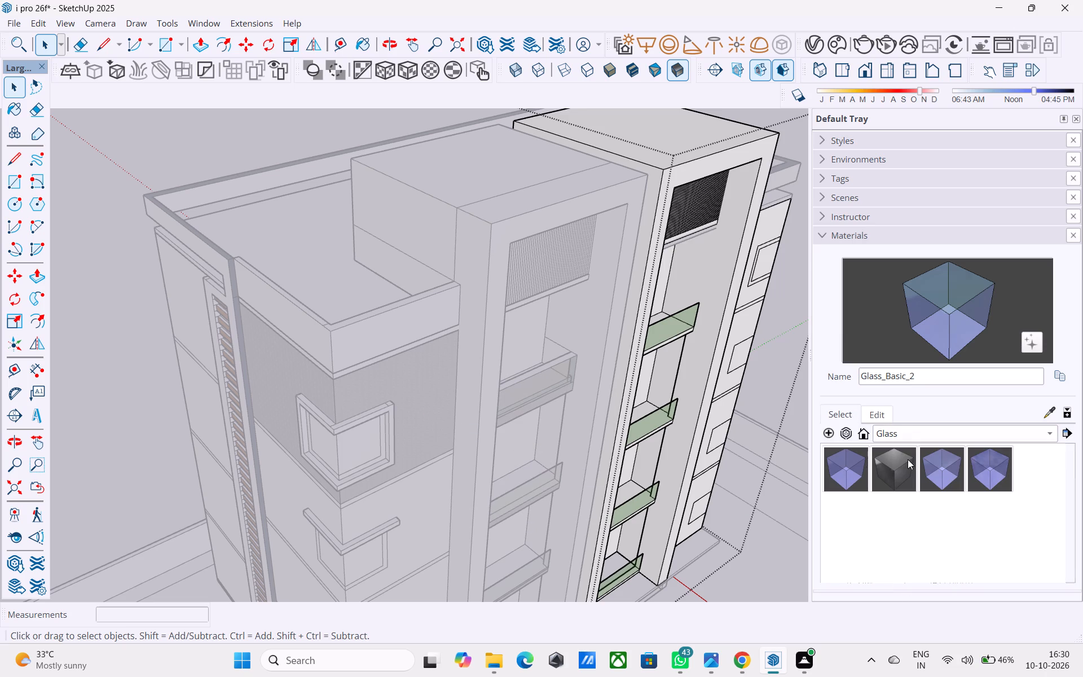
click(849, 412)
scroll(728, 466, down, 1)
middle_drag(606, 480, 495, 414)
scroll(479, 414, down, 3)
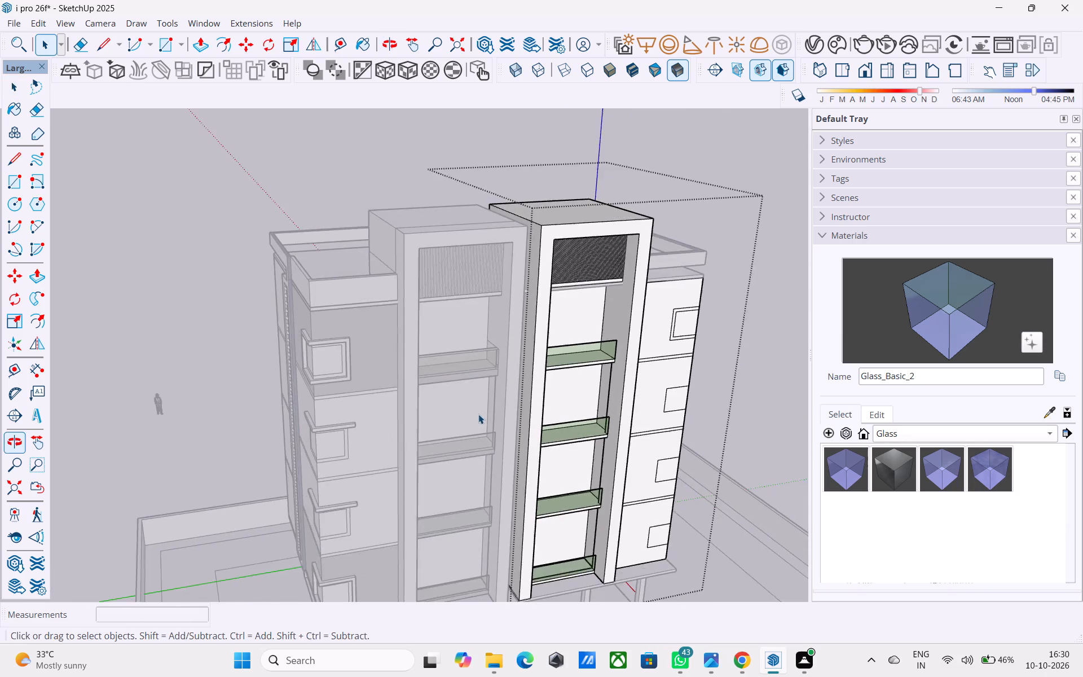
scroll(478, 414, down, 4)
click(721, 406)
Examine the tall frames, balconies and corner windows across the building's front and side facades.
middle_drag(583, 410, 427, 323)
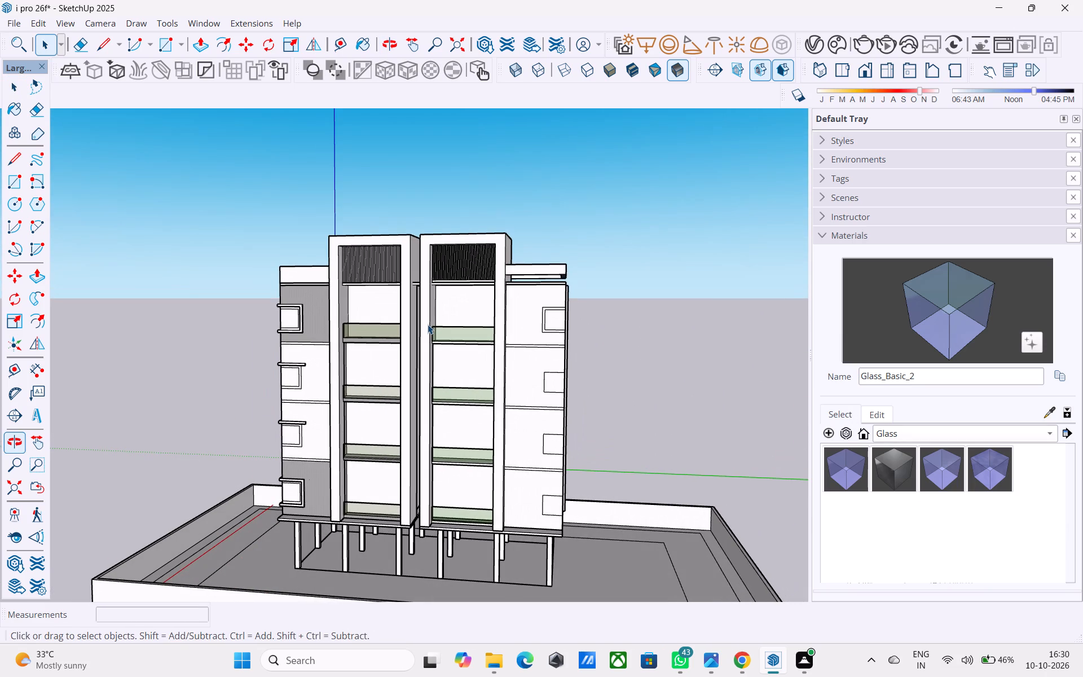
middle_drag(455, 353, 447, 350)
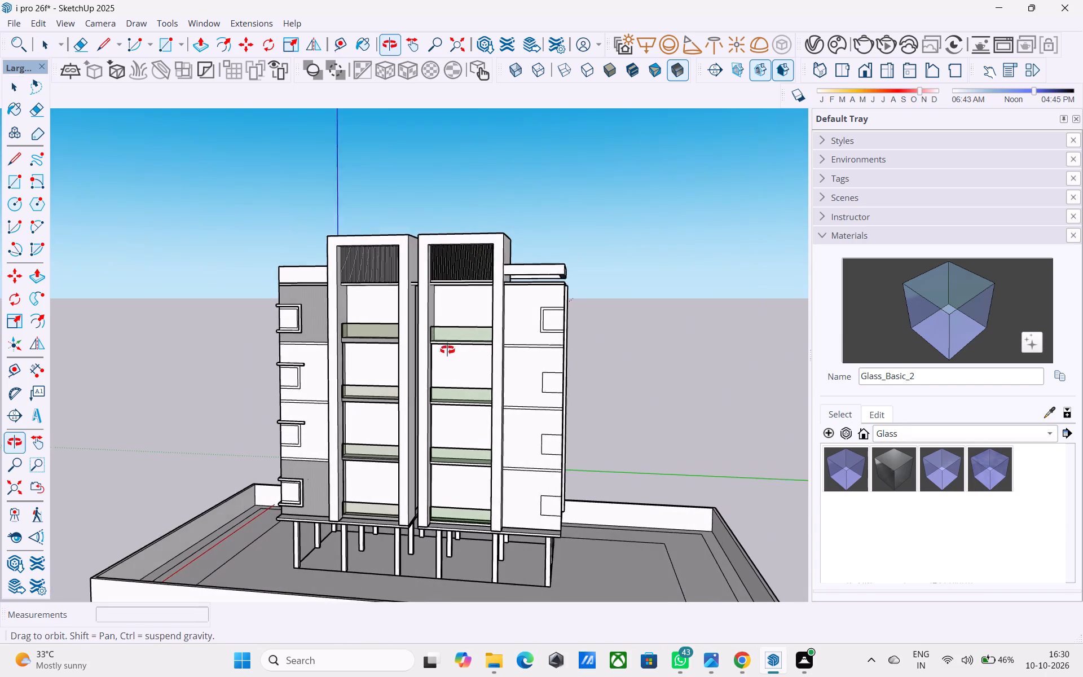
middle_drag(447, 350, 433, 330)
scroll(347, 387, up, 3)
middle_drag(355, 390, 661, 371)
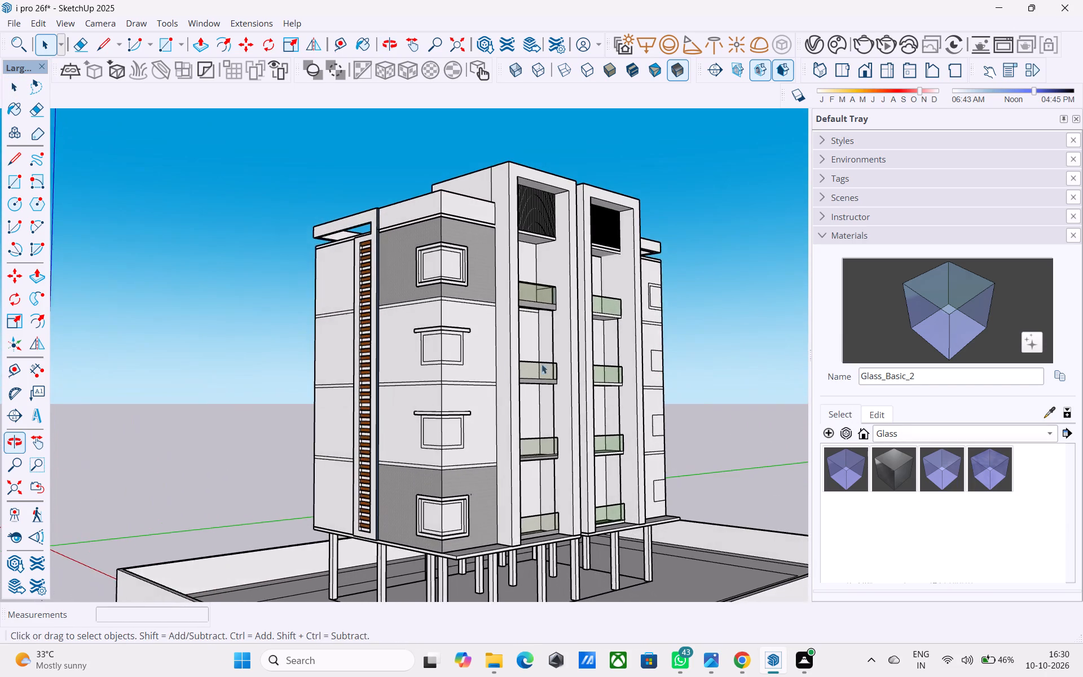
scroll(503, 363, up, 2)
scroll(503, 362, down, 1)
middle_drag(503, 362, 536, 328)
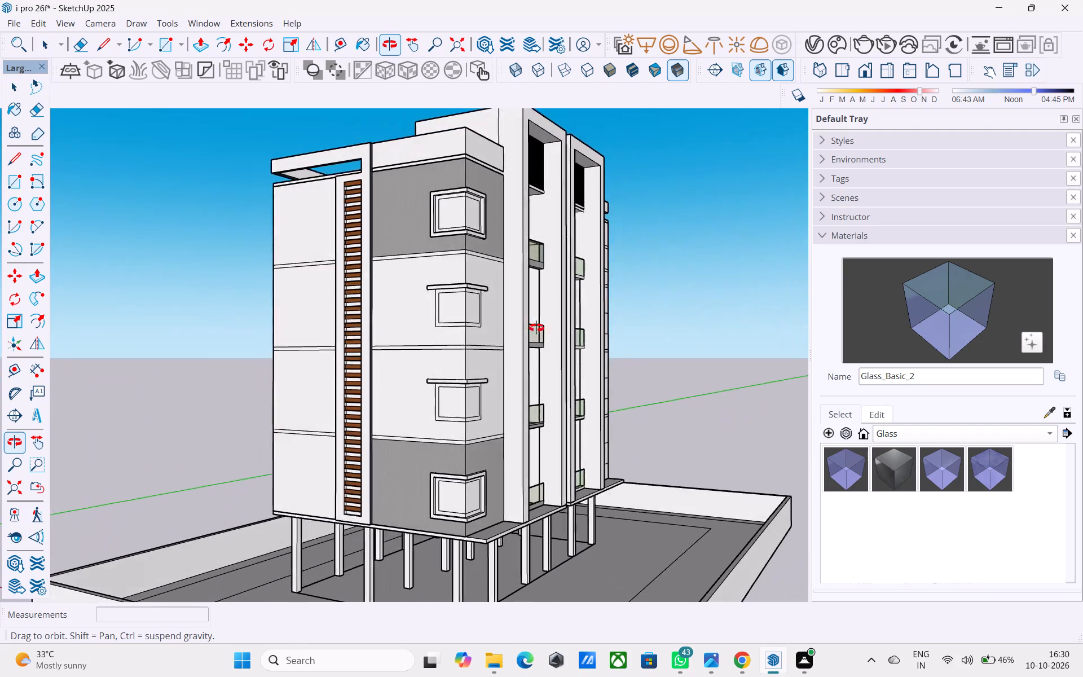
middle_drag(536, 328, 287, 367)
middle_drag(490, 360, 413, 362)
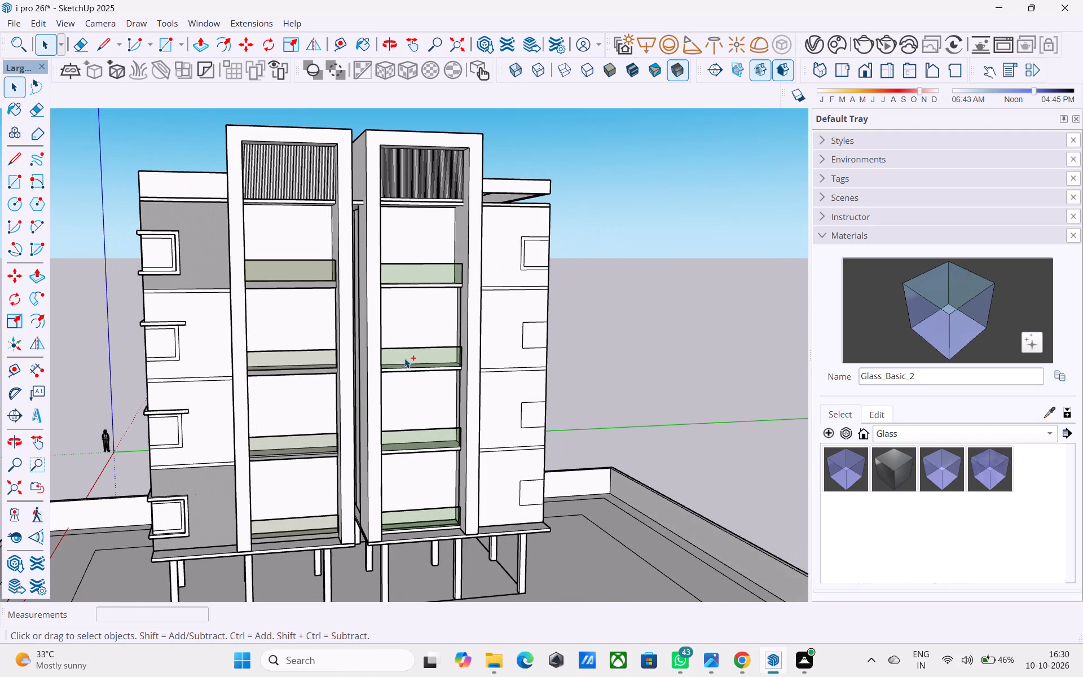
Save the model.
key(ctrl+s)
Examine the building from all around and above, comparing the corner windows and rooftop blocks of its two halves.
middle_drag(394, 360, 488, 350)
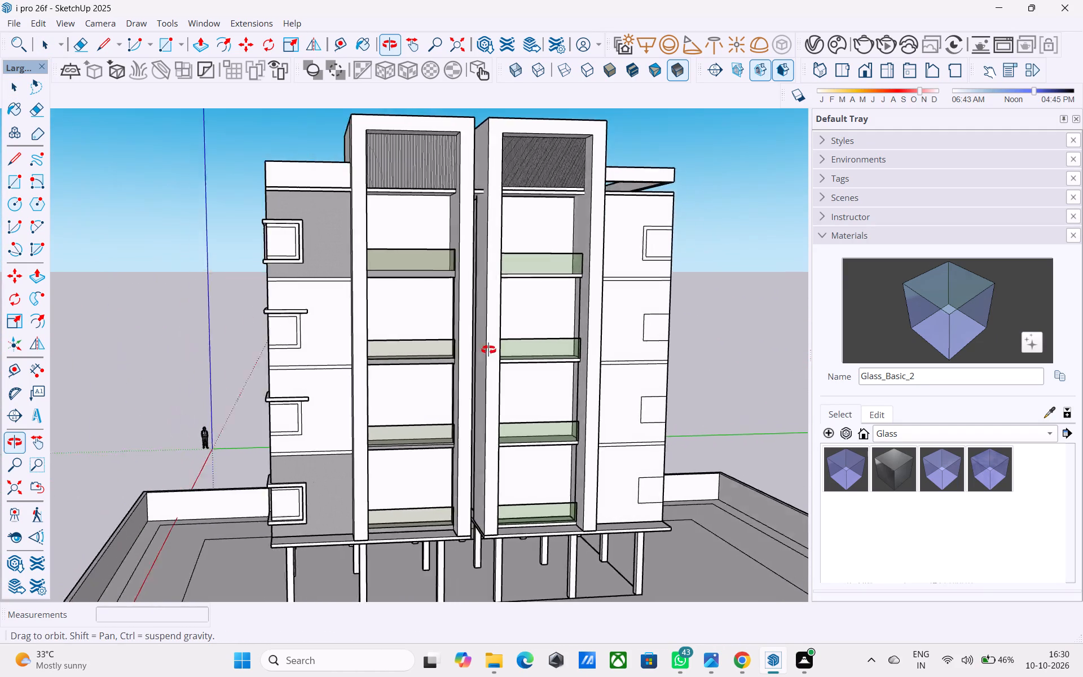
middle_drag(488, 350, 215, 449)
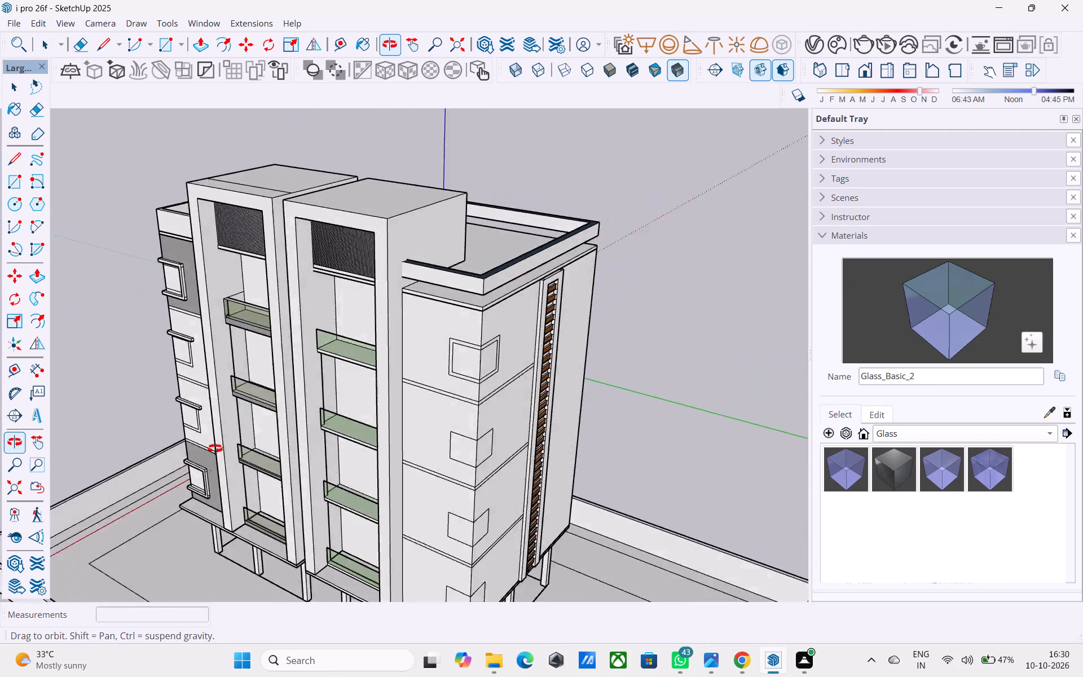
middle_drag(215, 449, 244, 418)
middle_drag(470, 338, 149, 321)
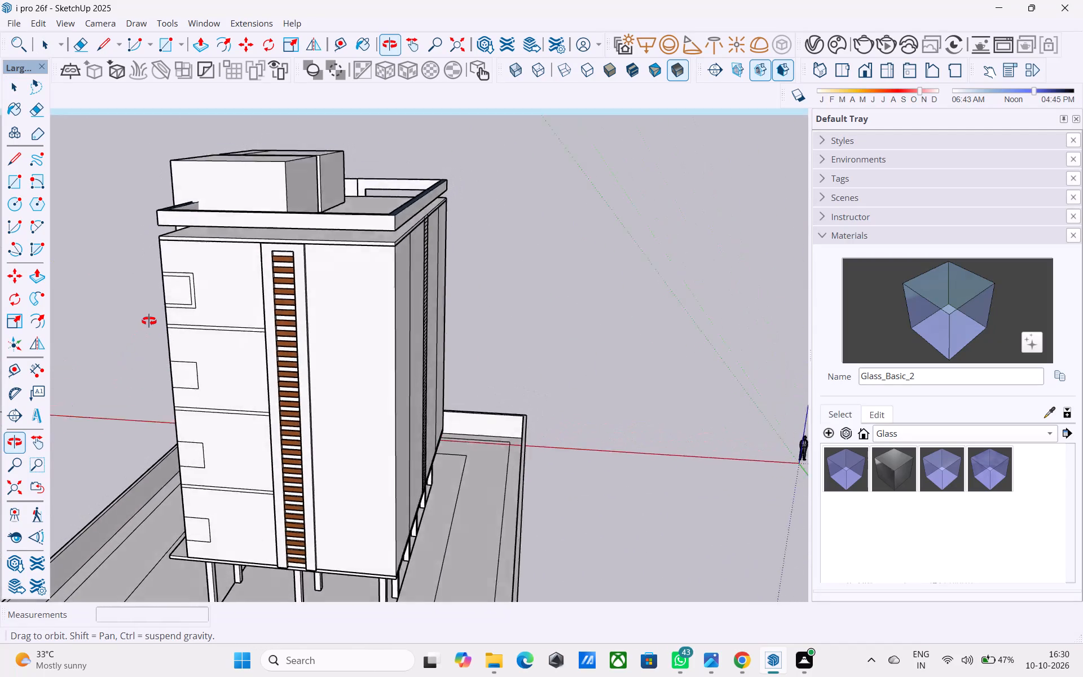
middle_drag(149, 321, 161, 302)
middle_drag(272, 371, 572, 328)
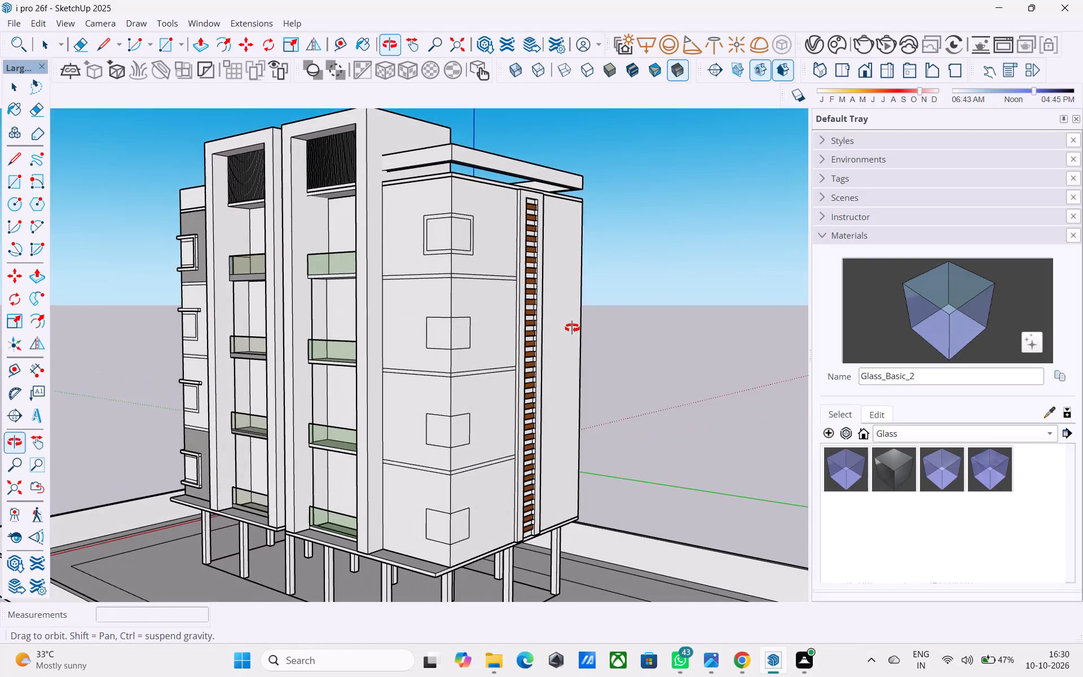
middle_drag(572, 328, 615, 282)
scroll(587, 271, up, 5)
middle_drag(548, 262, 459, 337)
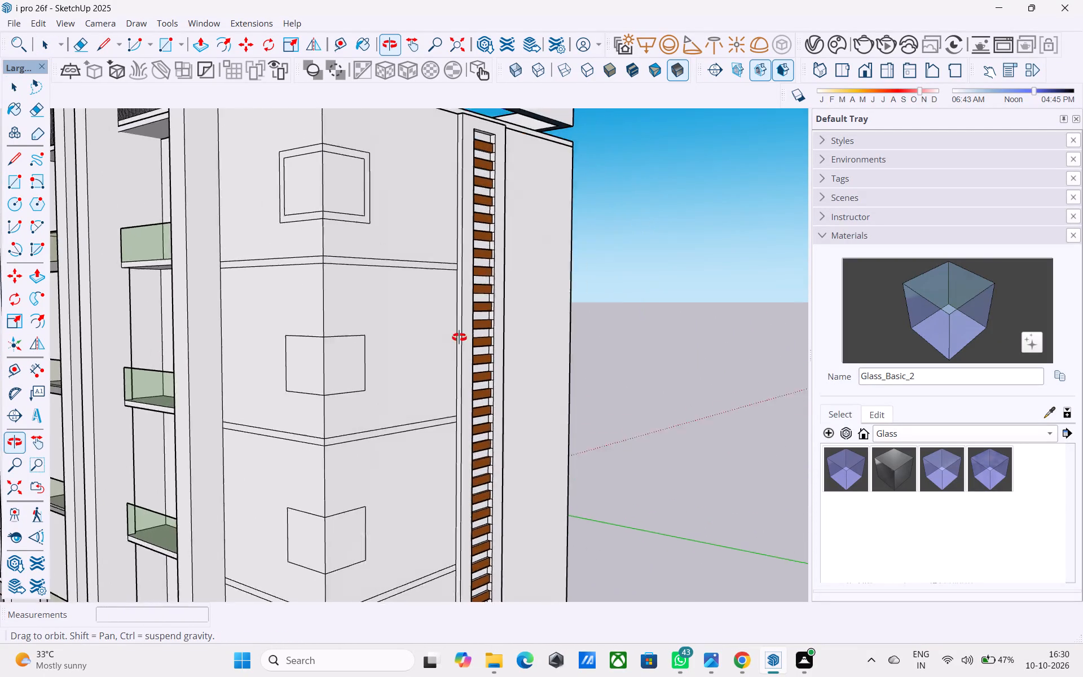
middle_drag(459, 337, 541, 405)
shift+middle_drag(541, 402, 486, 294)
scroll(382, 326, down, 3)
middle_drag(366, 349, 411, 336)
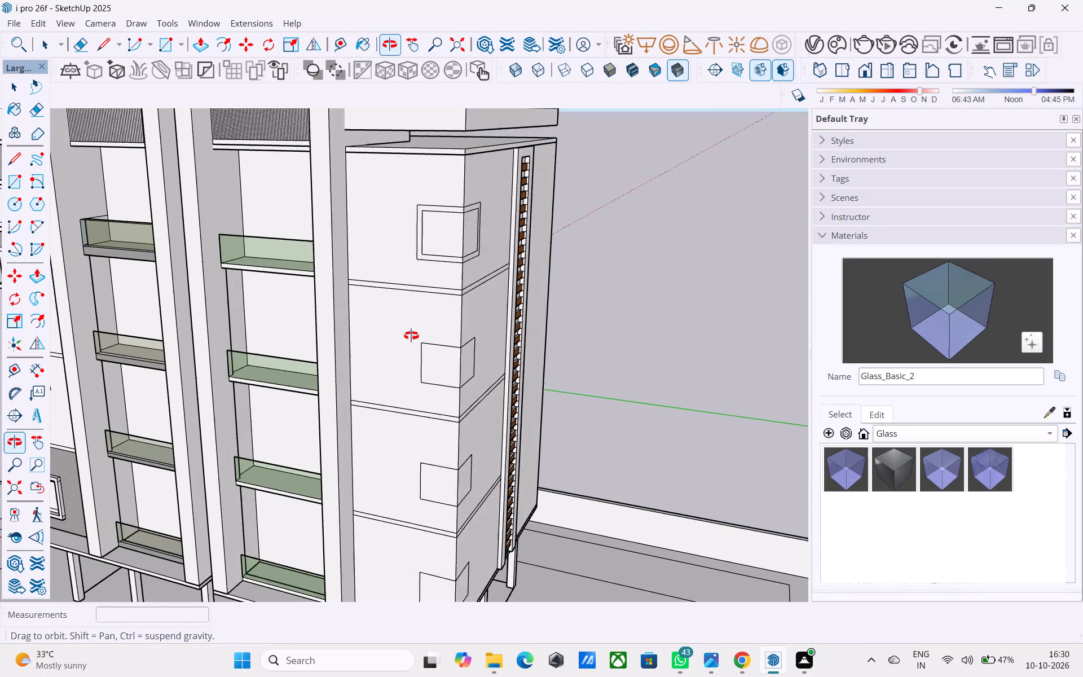
middle_drag(411, 336, 417, 334)
scroll(413, 327, down, 4)
middle_drag(408, 337, 433, 305)
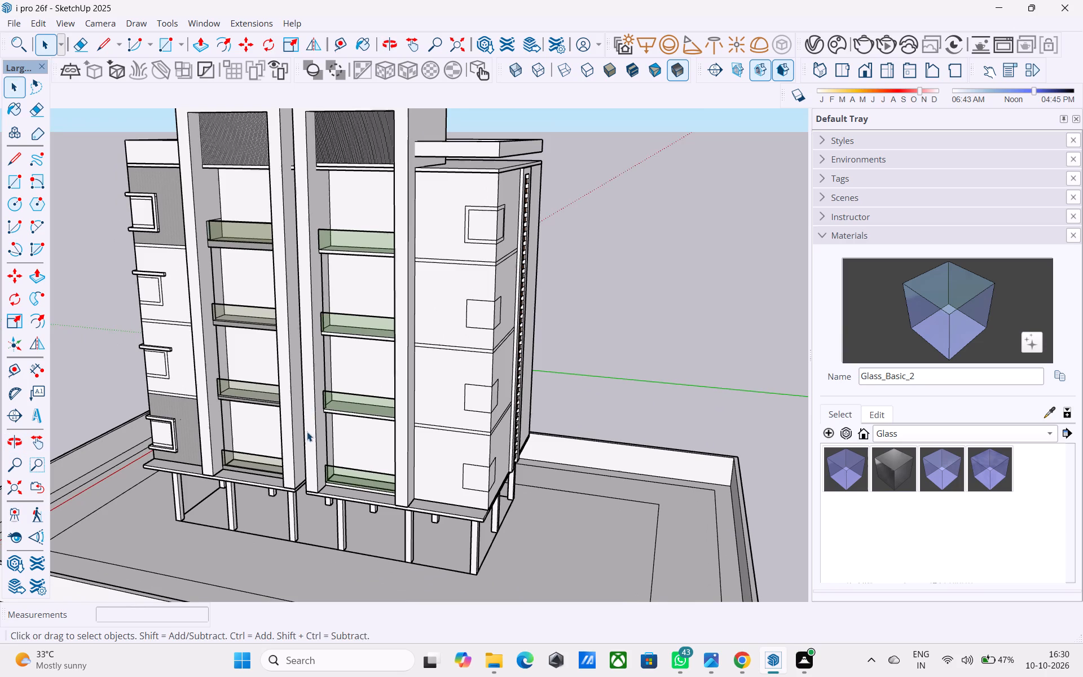
middle_drag(308, 433, 380, 332)
scroll(384, 267, down, 7)
middle_drag(408, 254, 400, 279)
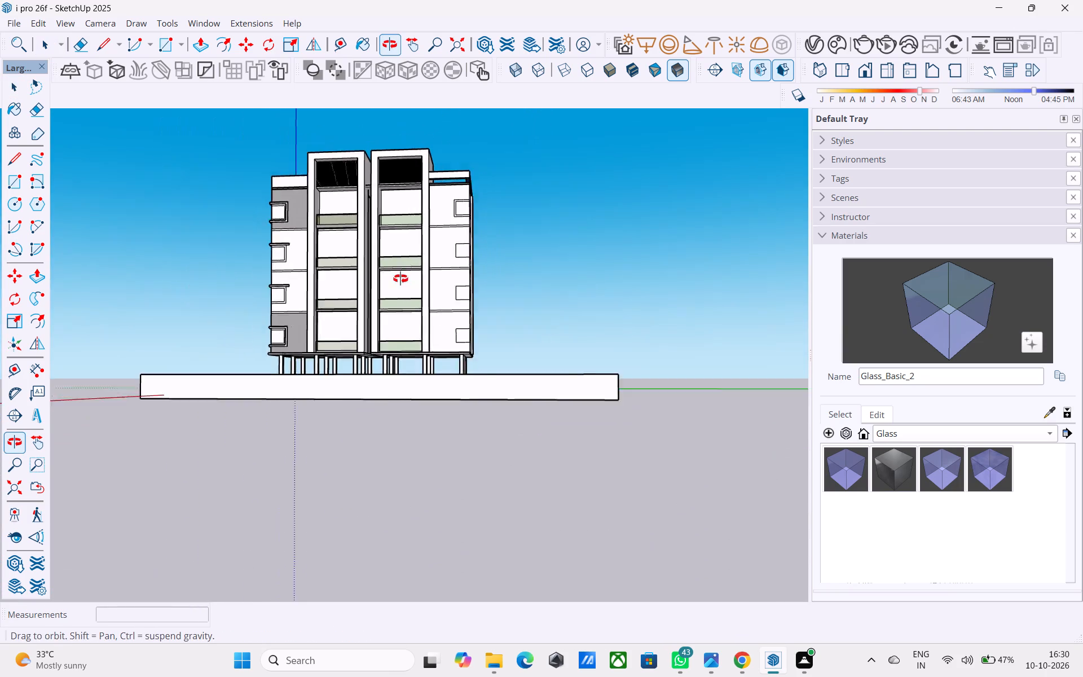
middle_drag(400, 279, 327, 498)
shift+middle_drag(411, 454, 541, 344)
scroll(538, 330, down, 4)
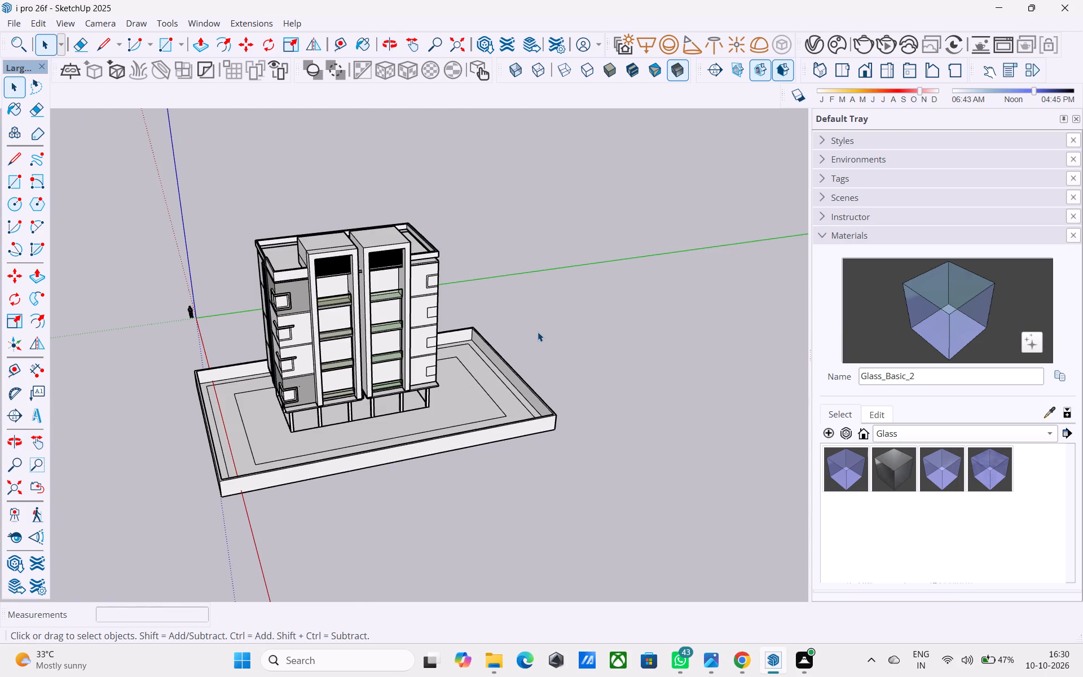
shift+middle_drag(358, 324, 413, 323)
scroll(409, 322, up, 4)
middle_drag(381, 208, 378, 328)
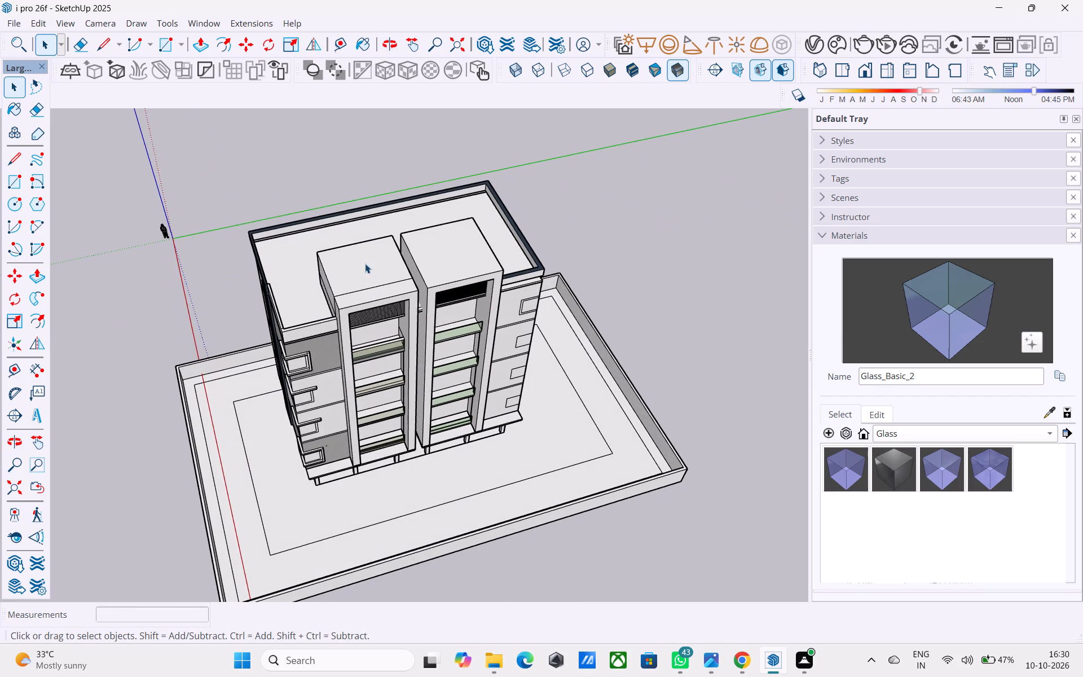
shift+middle_drag(435, 389, 332, 329)
scroll(437, 407, up, 2)
shift+middle_drag(500, 422, 510, 372)
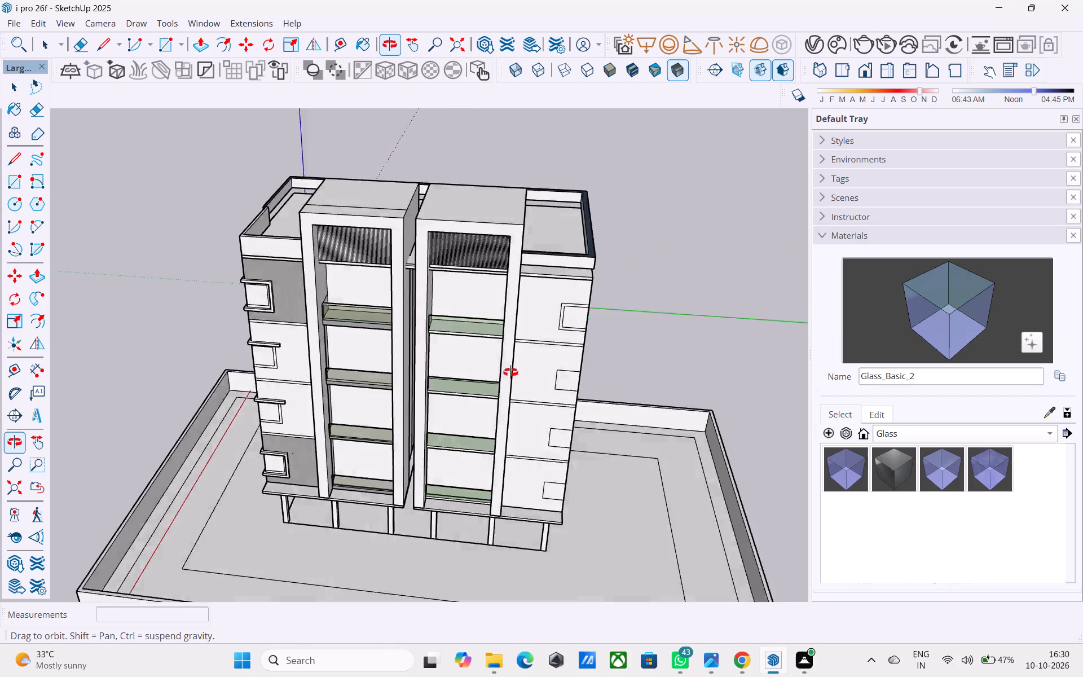
shift+middle_drag(510, 372, 507, 340)
scroll(510, 372, up, 1)
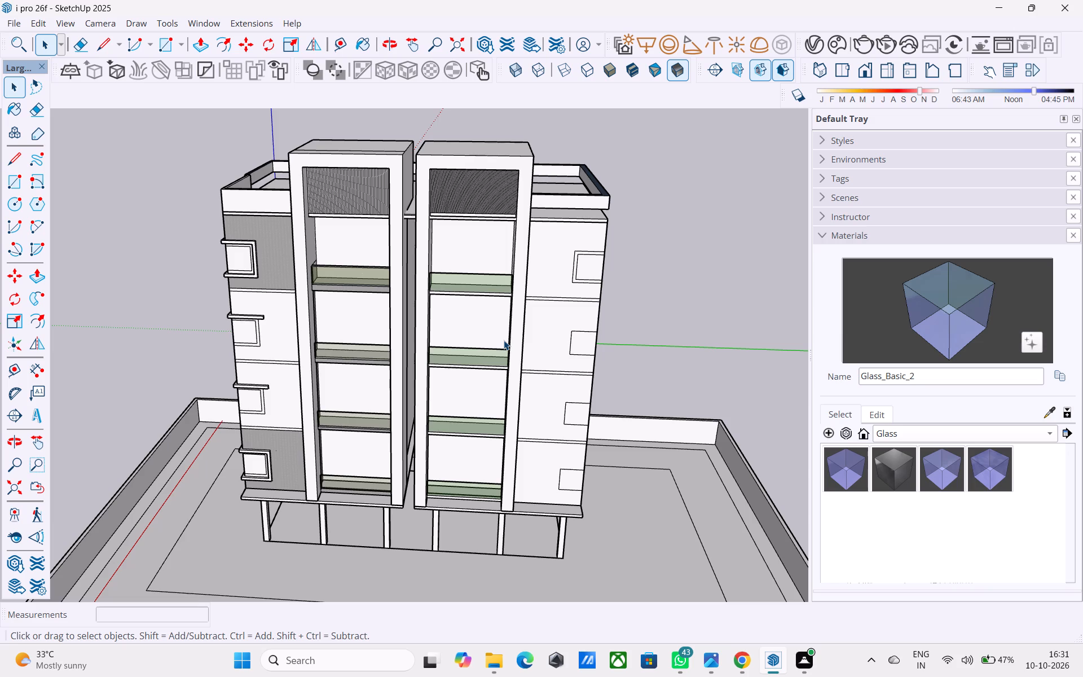
middle_drag(222, 254, 336, 221)
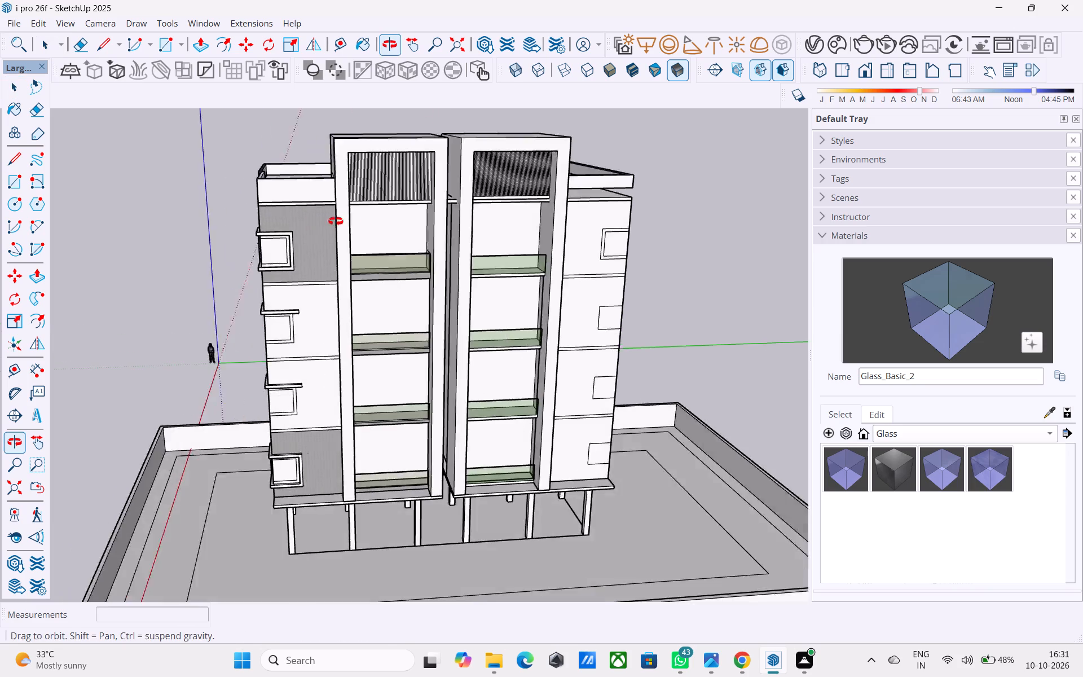
middle_drag(336, 221, 353, 223)
middle_drag(320, 266, 337, 251)
scroll(337, 251, up, 4)
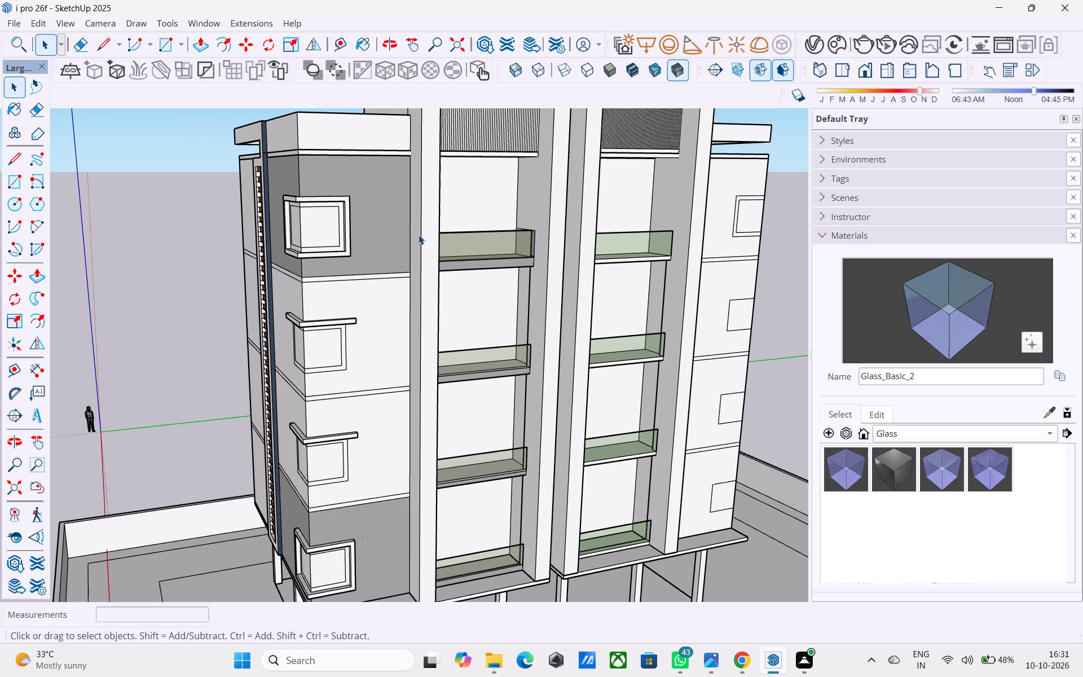
Copy both border faces of the top corner window 12' 6" down onto the plain corner window directly below.
middle_drag(598, 361, 392, 328)
scroll(644, 375, down, 1)
middle_drag(640, 375, 543, 359)
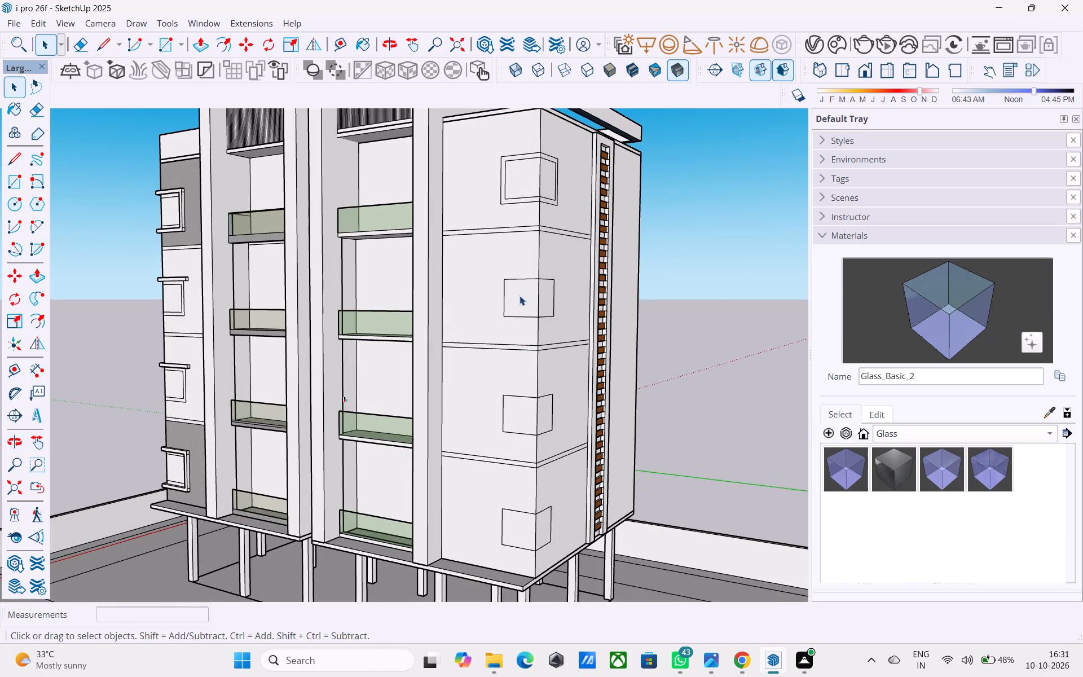
middle_drag(529, 295, 456, 355)
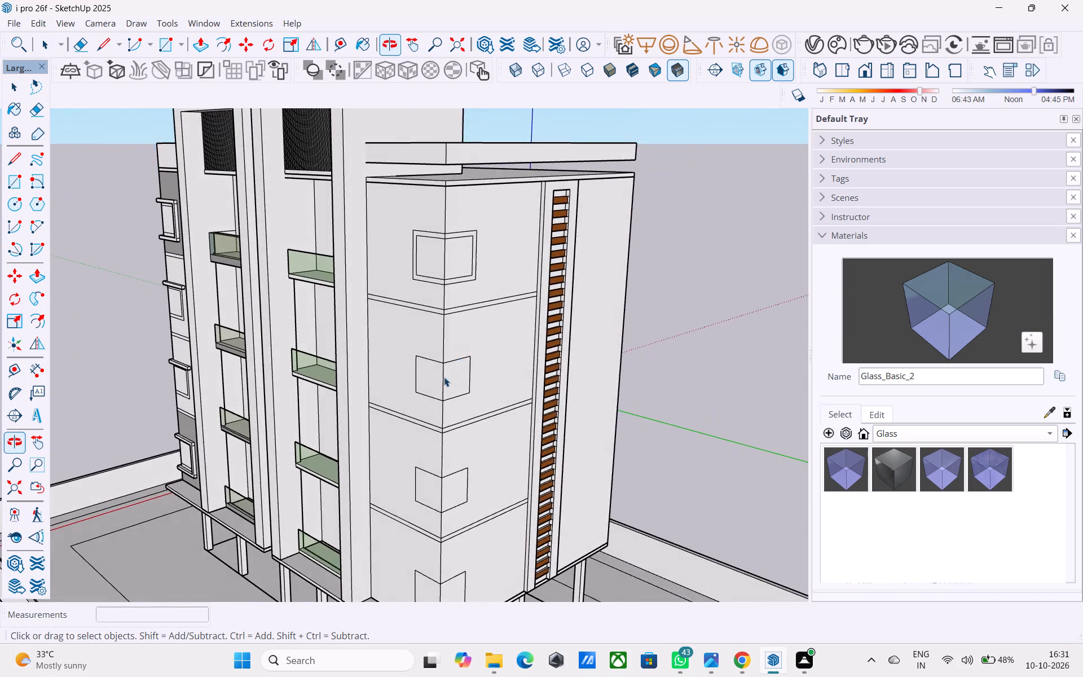
scroll(443, 377, up, 3)
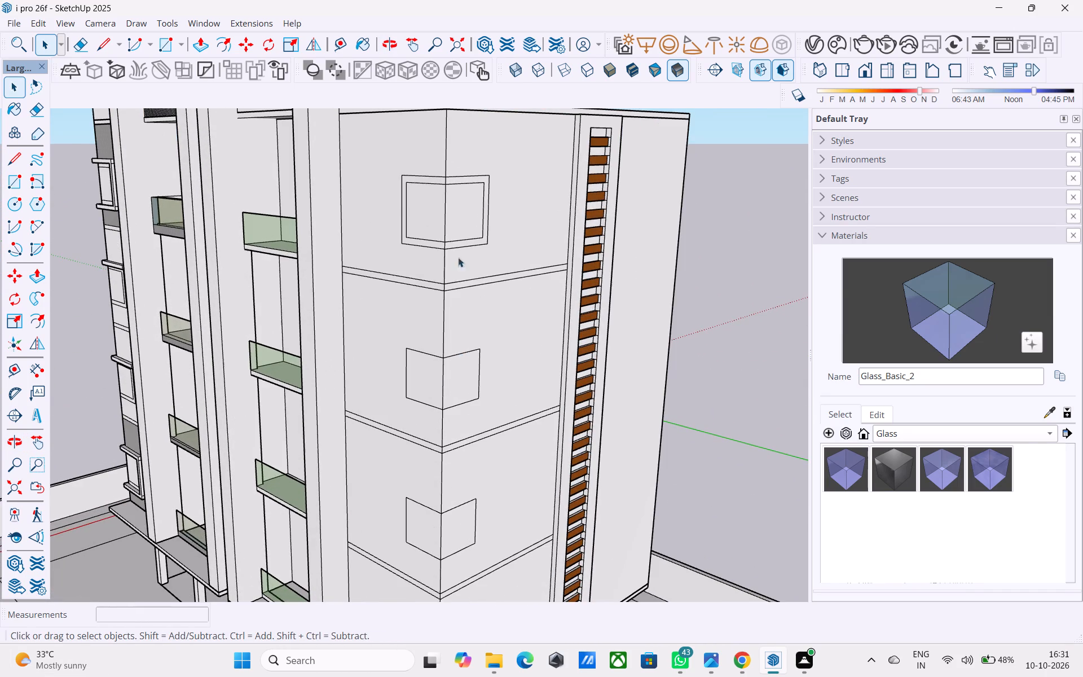
scroll(421, 181, up, 3)
click(421, 179)
double_click(421, 179)
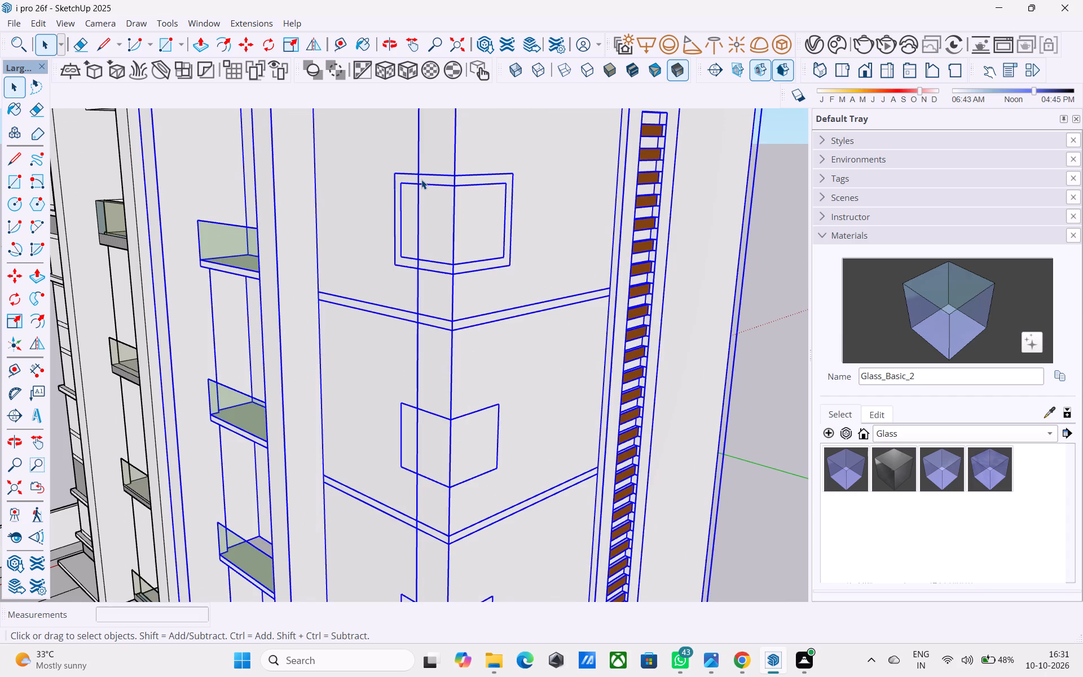
click(421, 179)
click(421, 179)
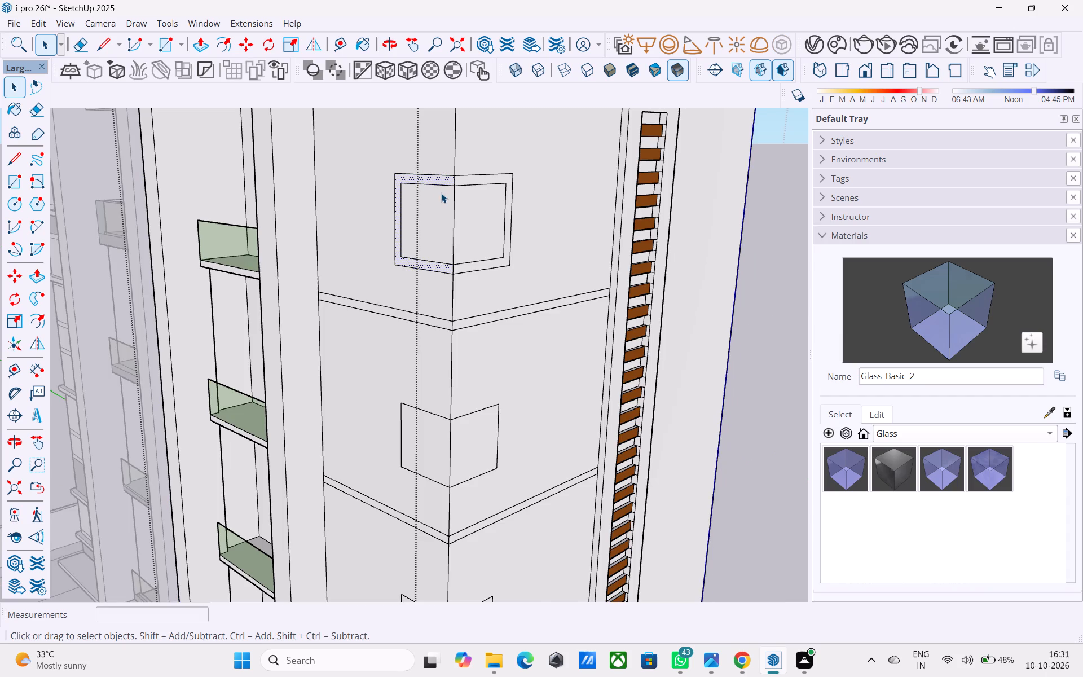
shift+scroll(470, 192, up, 3)
shift+click(472, 176)
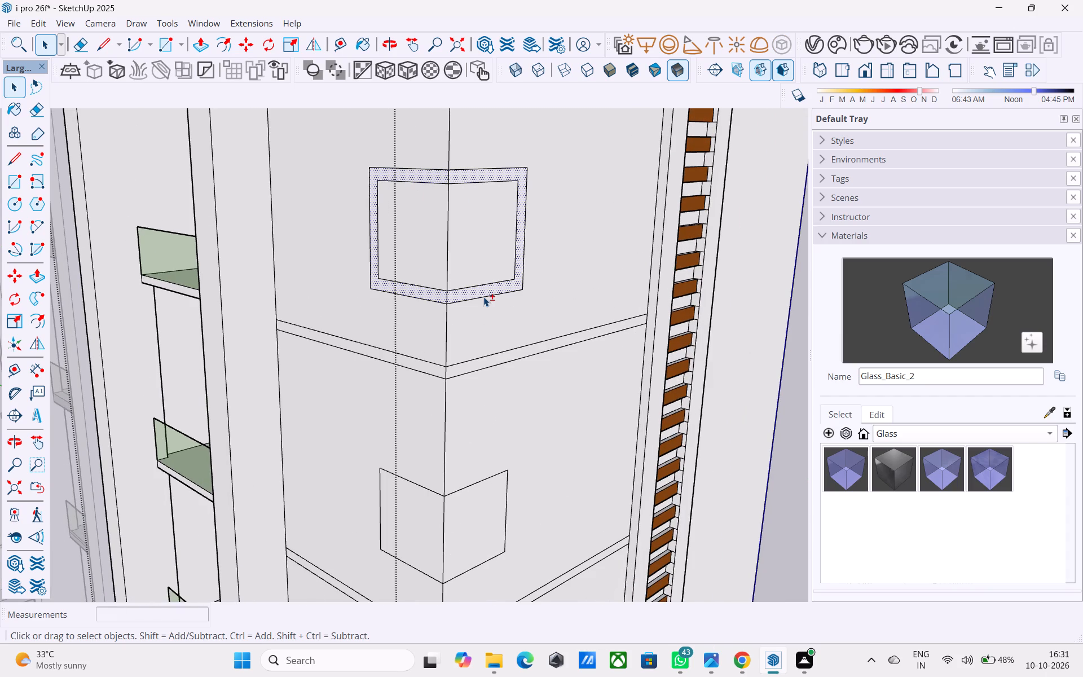
key(m)
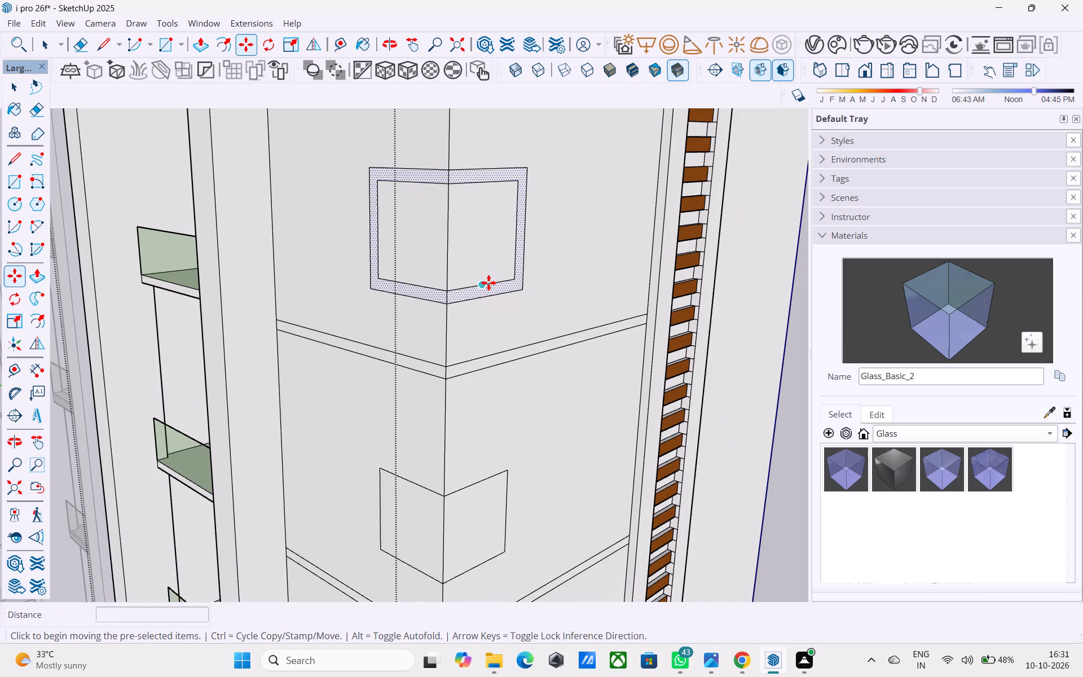
click(446, 186)
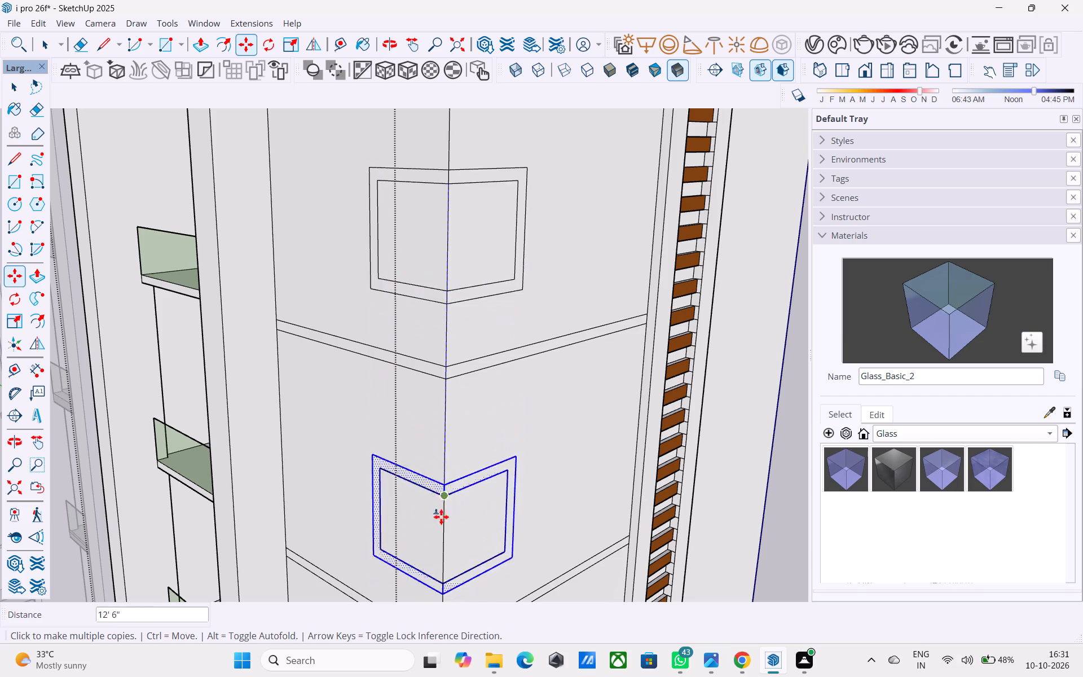
click(446, 493)
Place further copies of the border faces around the two remaining lower corner windows, aligned to their top corners.
middle_drag(442, 499, 488, 82)
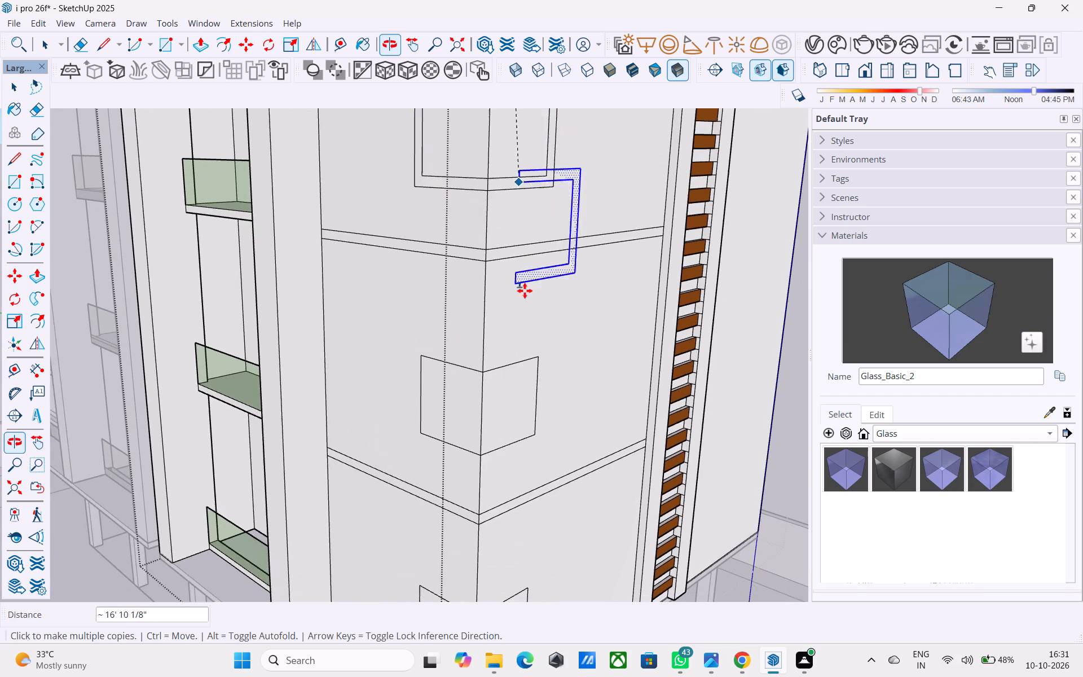
shift+middle_drag(510, 350, 483, 298)
click(458, 323)
middle_drag(449, 458, 431, 230)
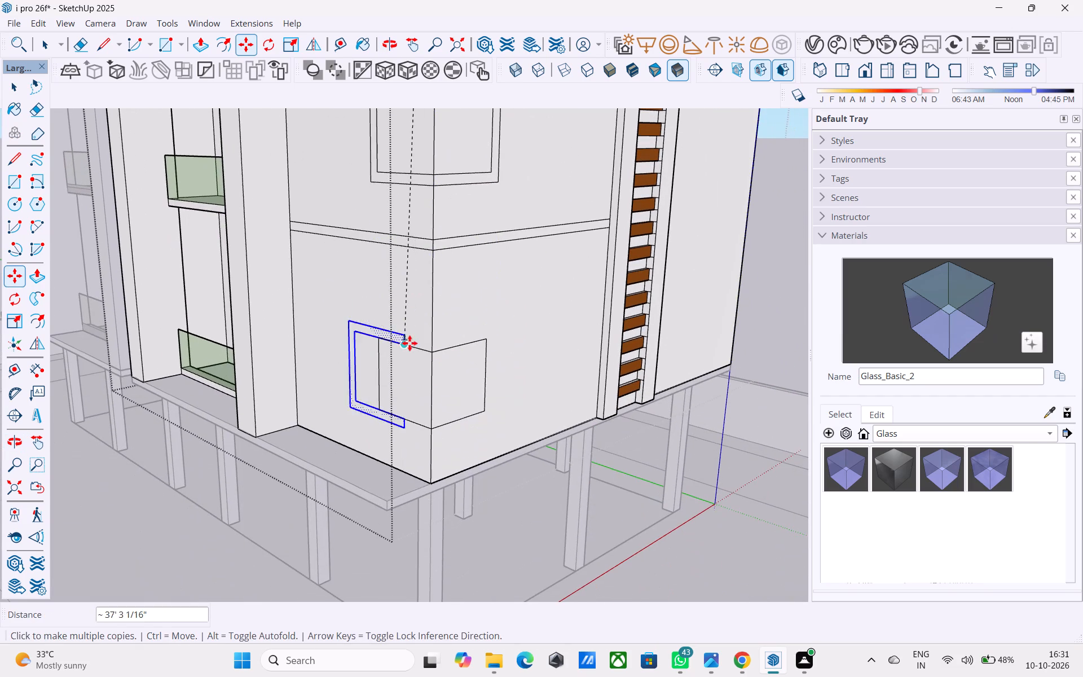
click(435, 346)
key(space)
Examine the bordered corner windows from several sides against the projecting surrounds on the building's other half.
scroll(435, 345, down, 6)
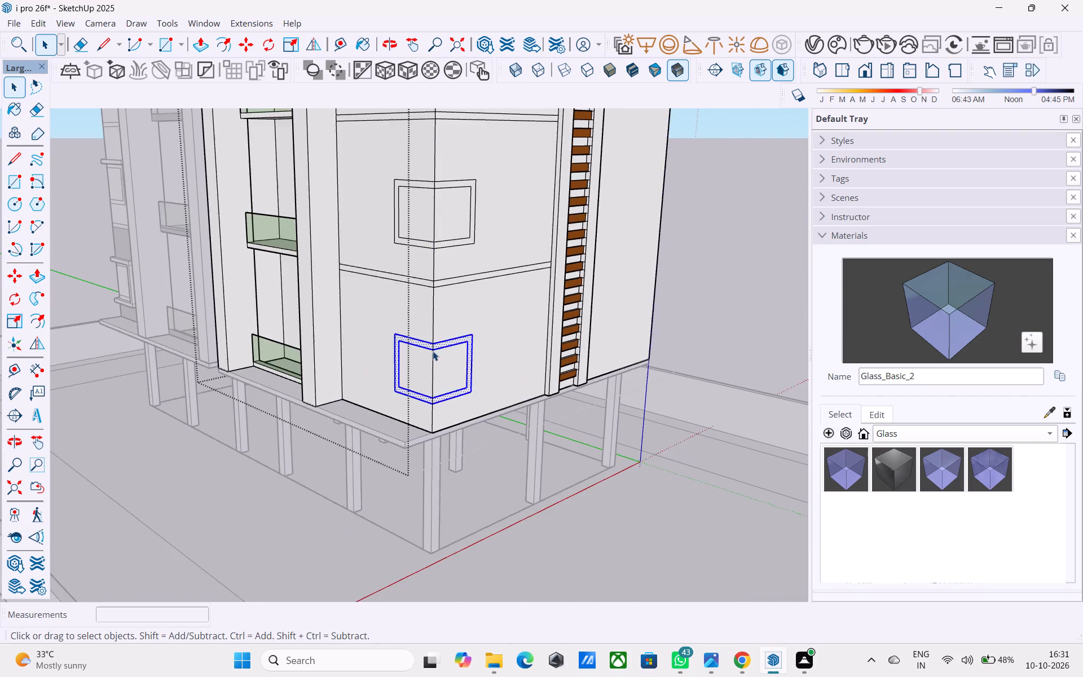
scroll(433, 351, down, 6)
middle_drag(429, 379, 718, 399)
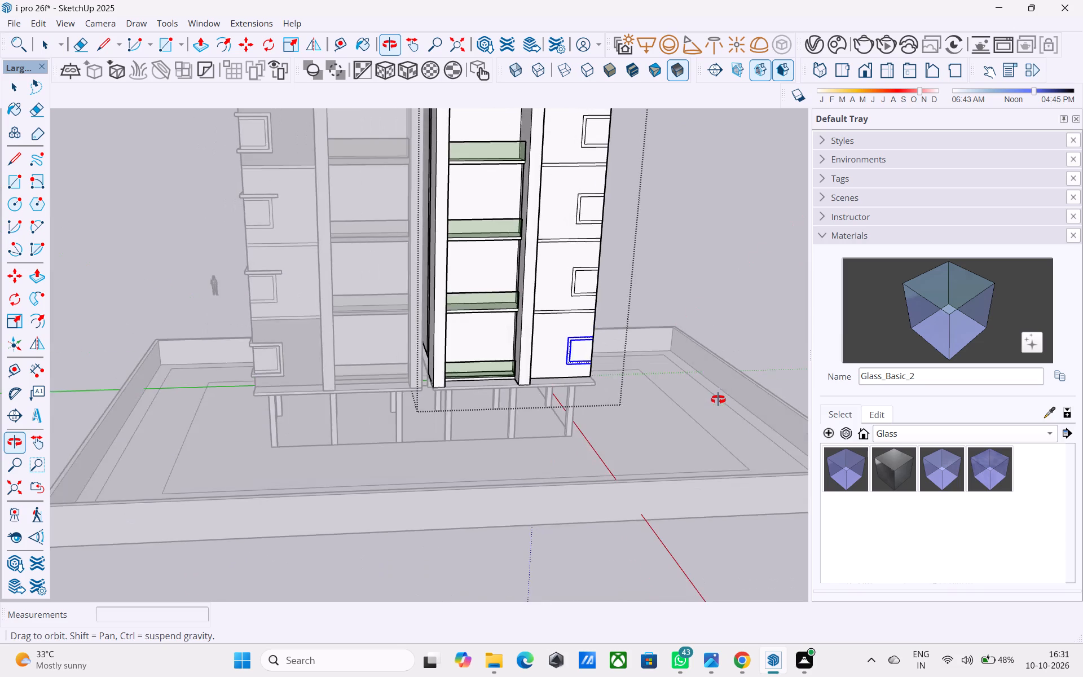
middle_drag(718, 399, 381, 429)
click(439, 283)
middle_drag(404, 314, 421, 313)
scroll(411, 320, down, 2)
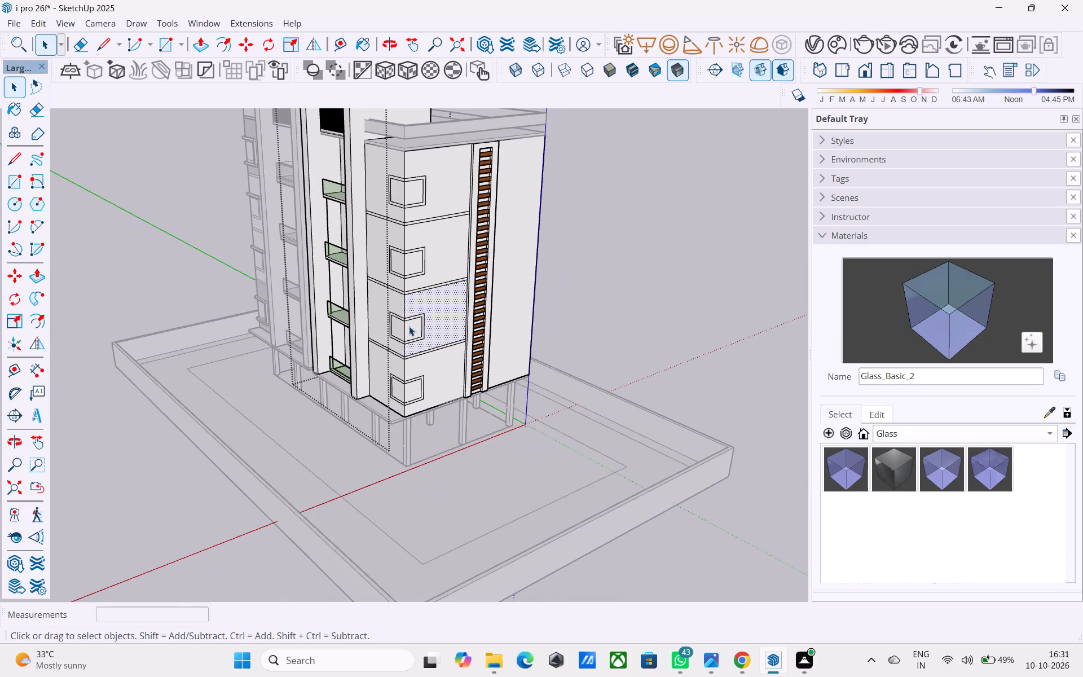
shift+middle_drag(403, 322, 631, 392)
shift+middle_drag(556, 292, 651, 339)
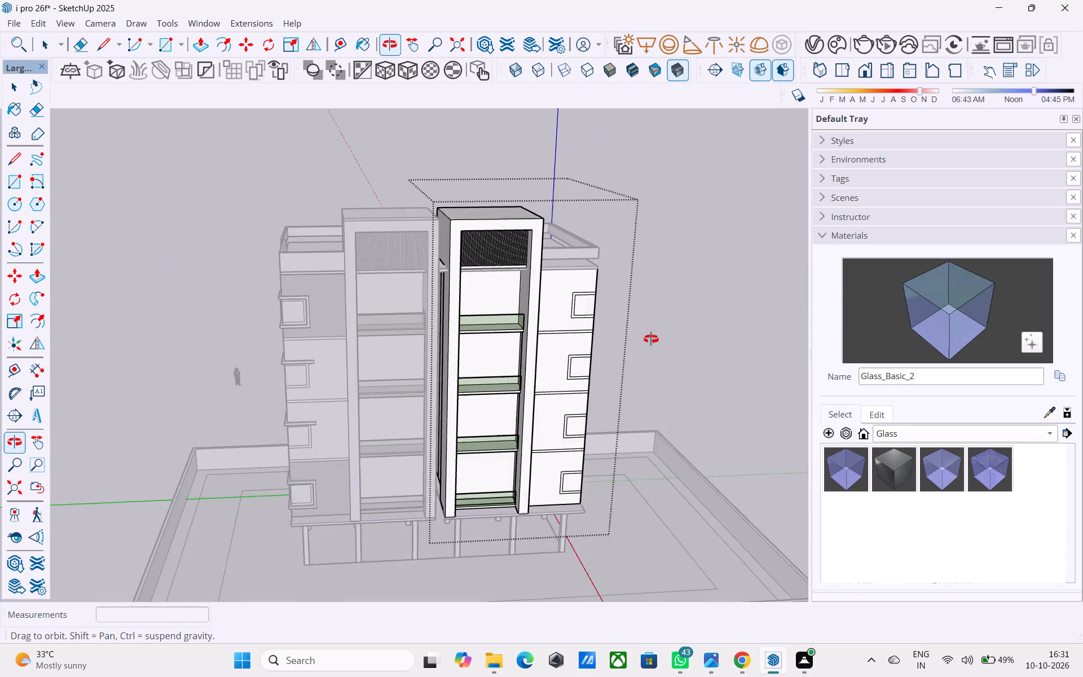
shift+middle_drag(651, 339, 730, 318)
shift+middle_drag(580, 307, 560, 337)
scroll(345, 320, up, 5)
scroll(306, 306, down, 2)
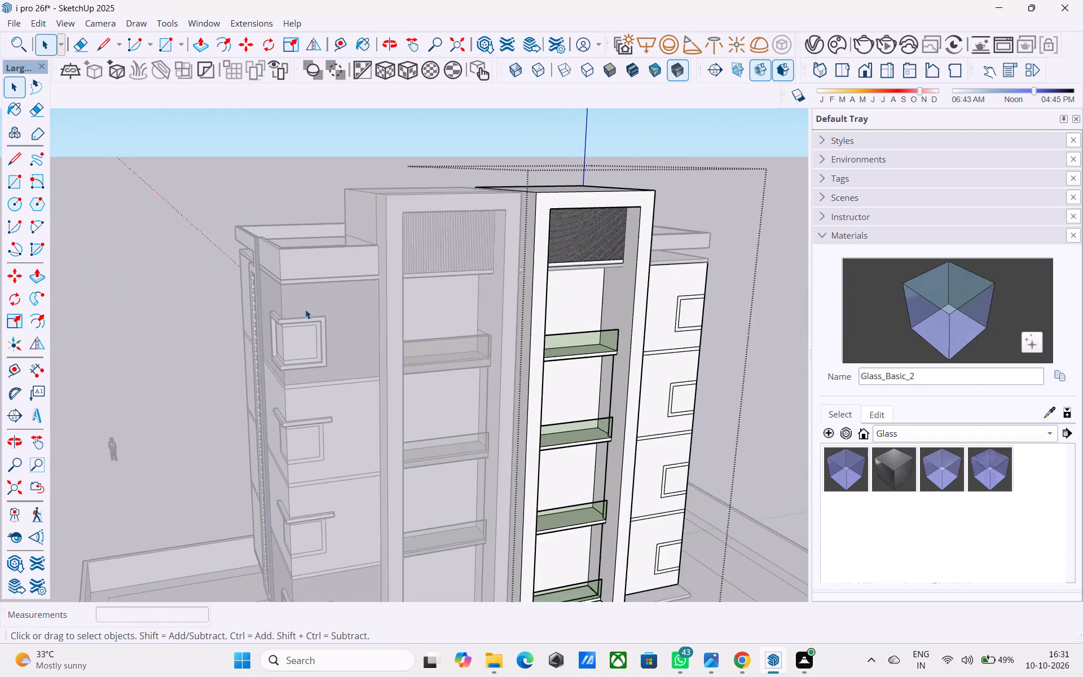
scroll(305, 309, down, 4)
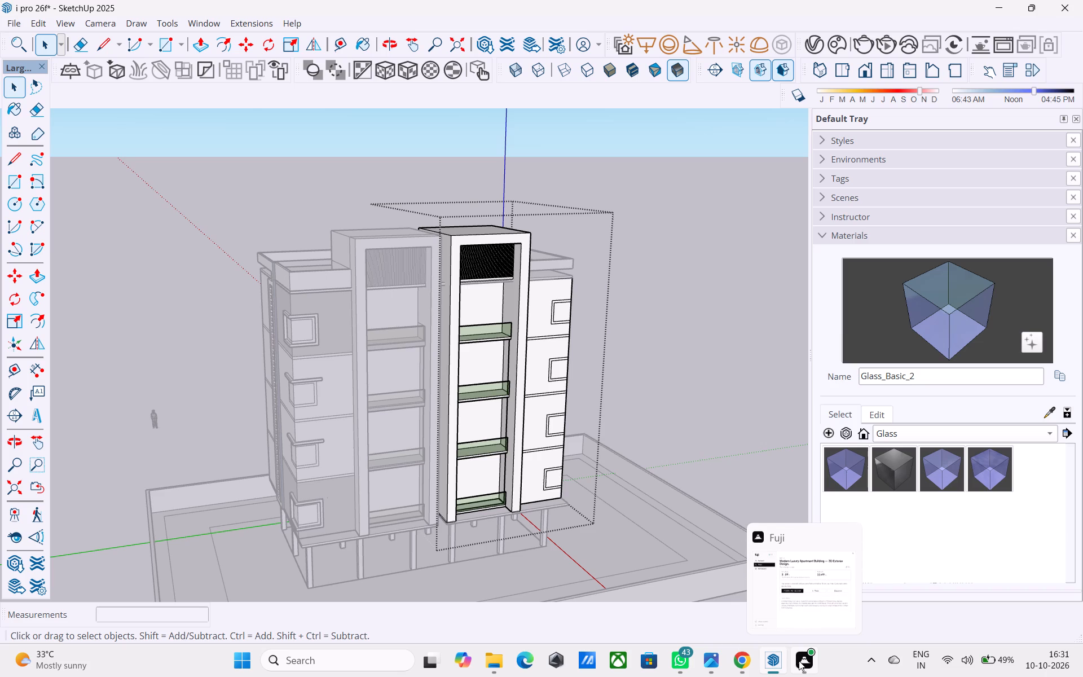
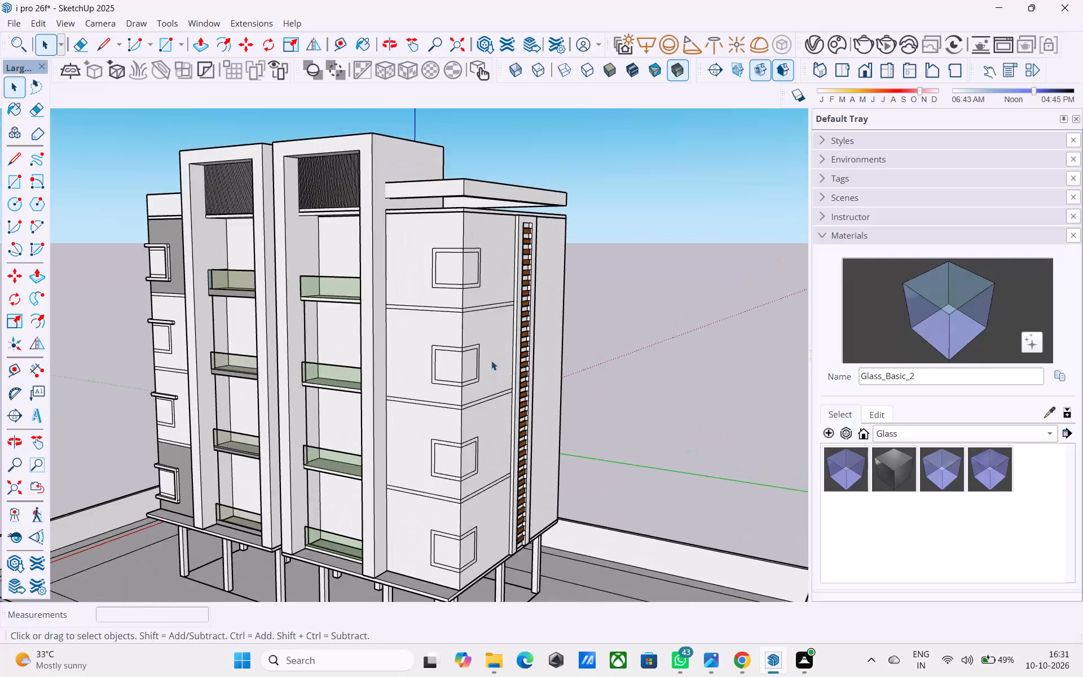
Open the plain-window half of the building for editing at its top corner window.
scroll(454, 324, down, 2)
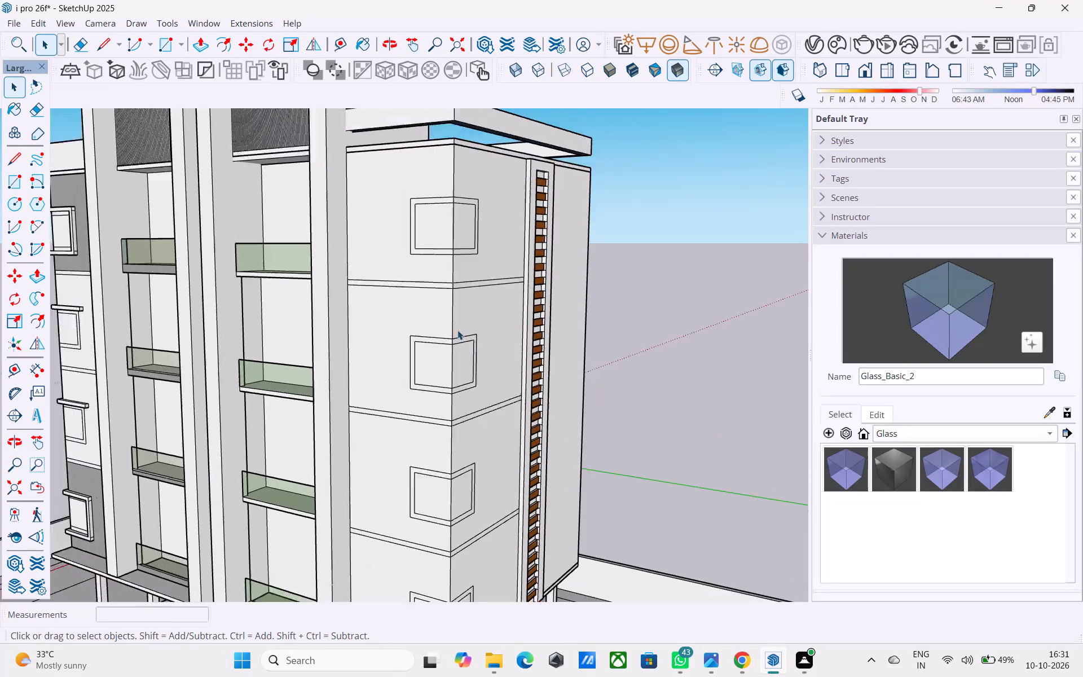
scroll(457, 330, down, 1)
middle_drag(469, 344, 545, 376)
scroll(531, 269, up, 2)
scroll(531, 269, down, 2)
shift+middle_drag(500, 294, 504, 338)
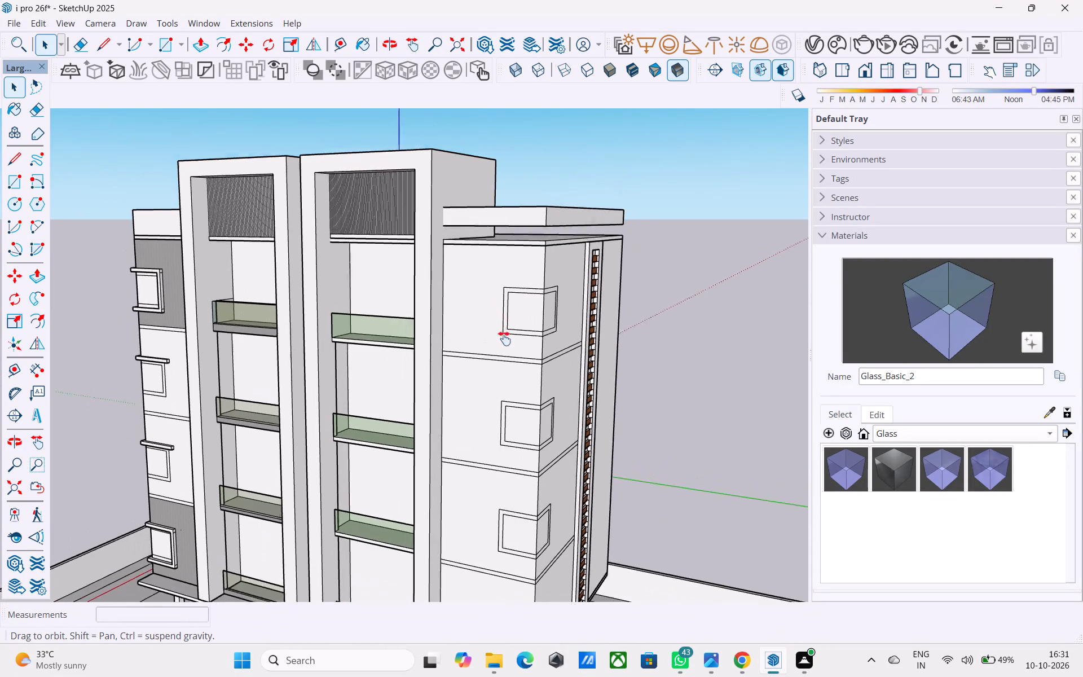
shift+middle_drag(504, 338, 412, 364)
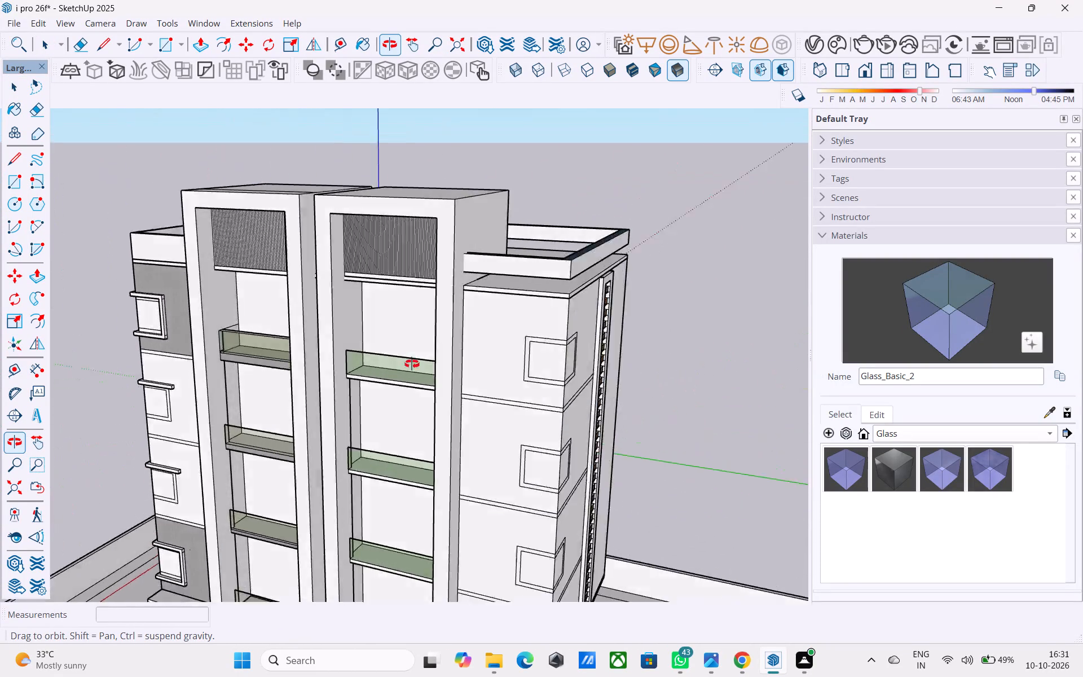
shift+middle_drag(412, 364, 279, 356)
scroll(279, 357, up, 3)
shift+middle_drag(280, 355, 310, 377)
scroll(313, 375, up, 3)
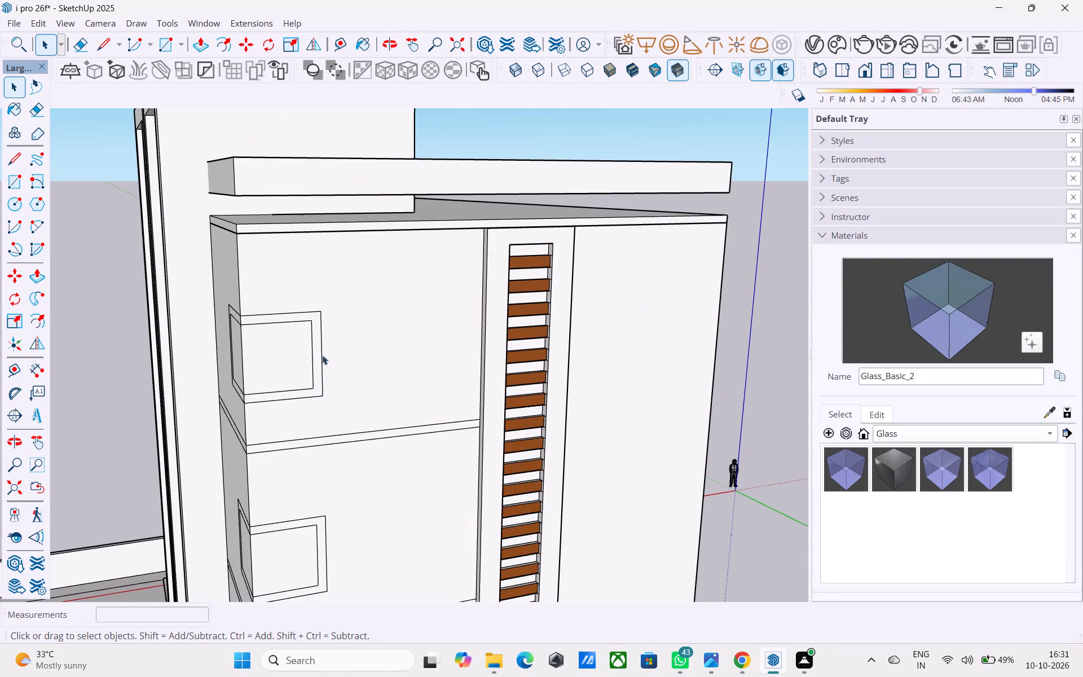
click(321, 353)
double_click(320, 354)
click(320, 353)
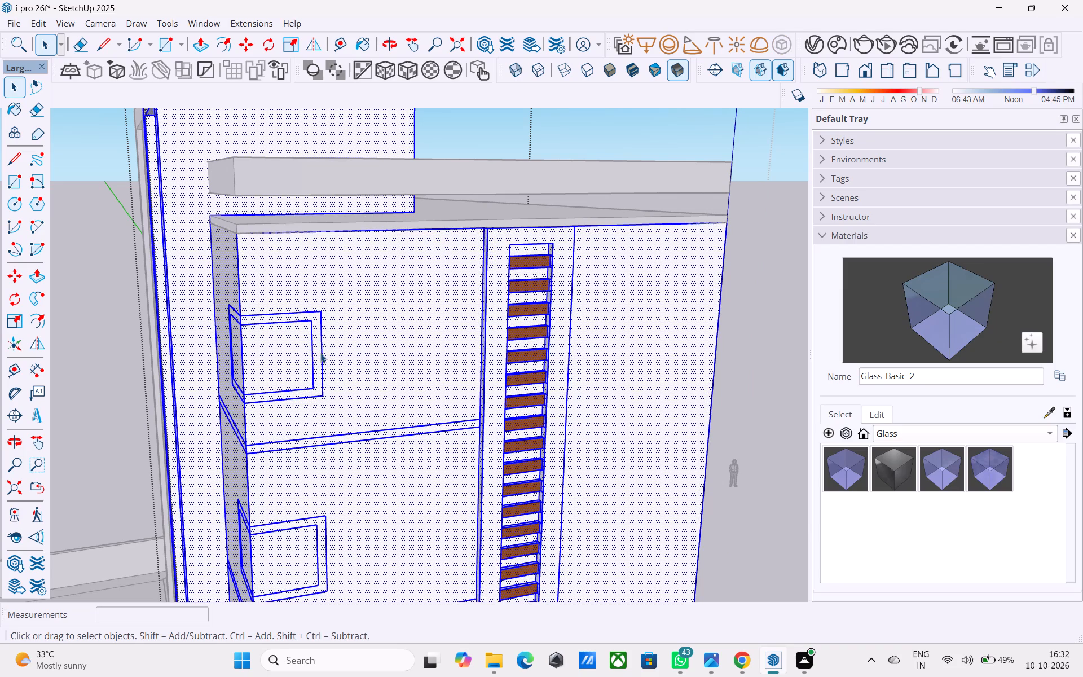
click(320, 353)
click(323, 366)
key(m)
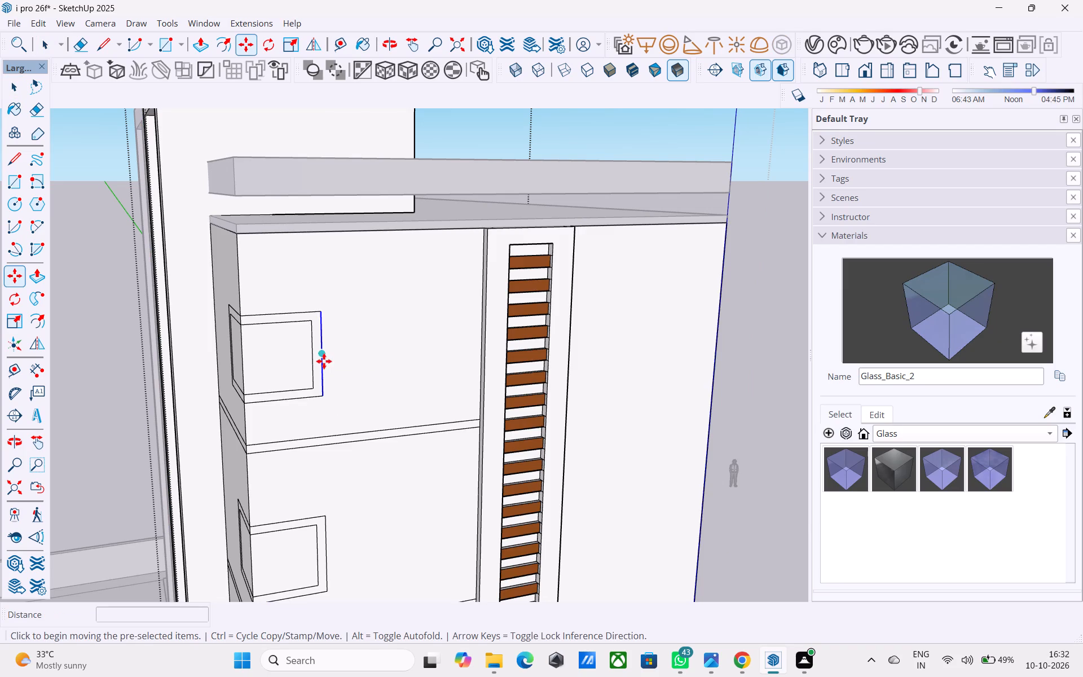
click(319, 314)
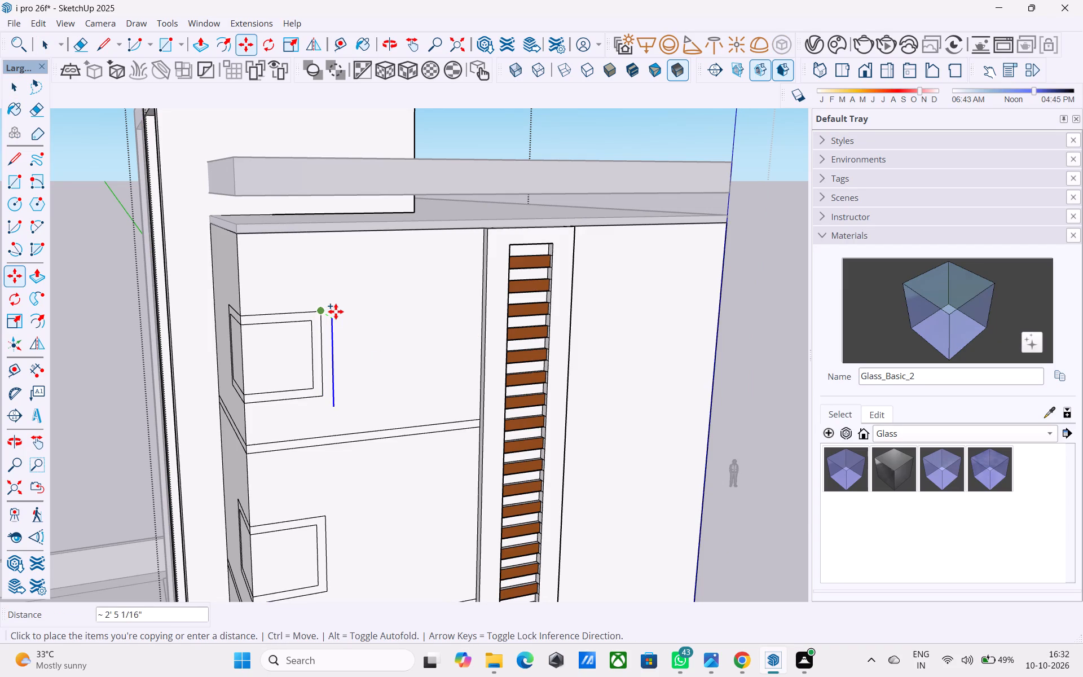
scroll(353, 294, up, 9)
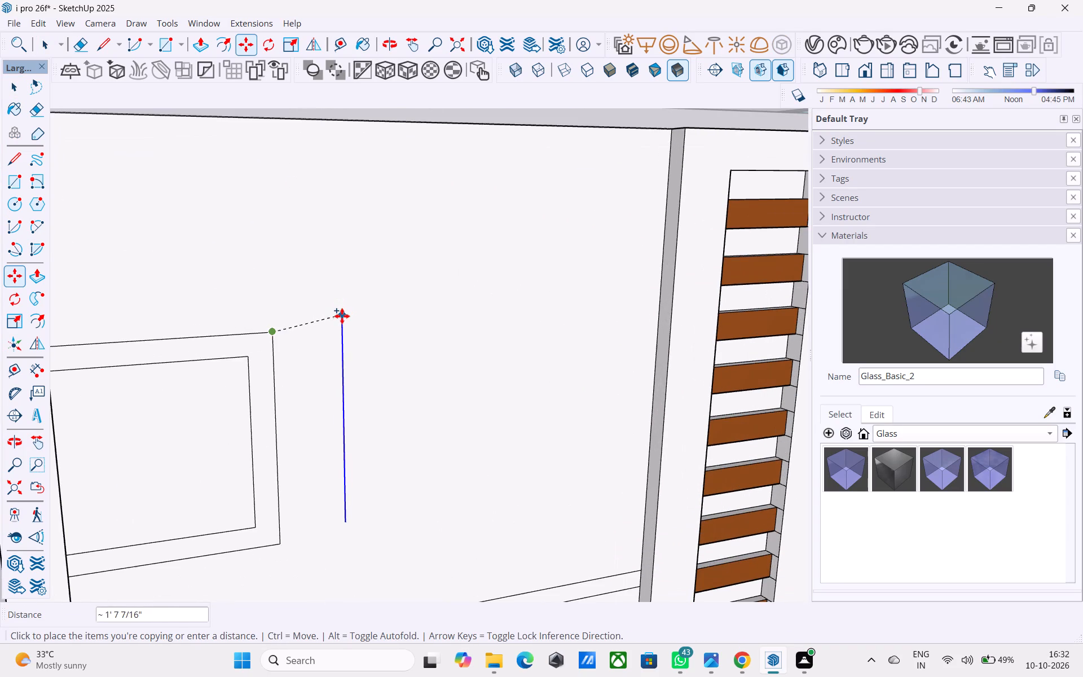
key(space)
Draw a 4' by 6" rectangle against the outer vertical edge of the top corner window's border, starting at its upper corner.
key(r)
click(275, 336)
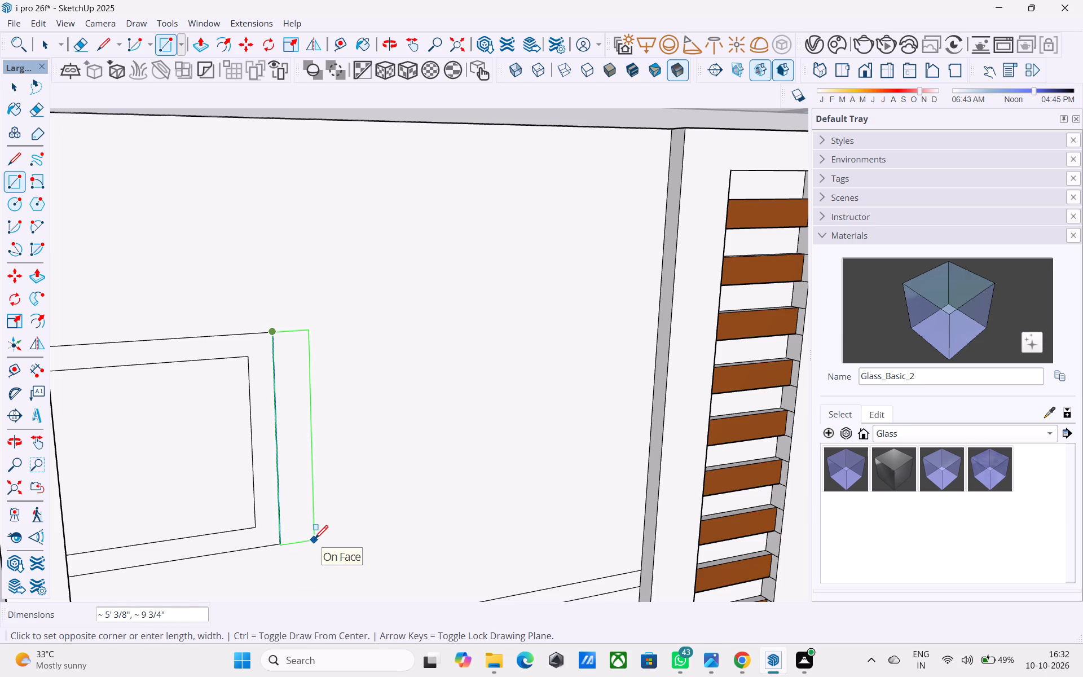
key(3)
key(BackSpace)
text(6")
key(comma)
text(4')
key(Return)
text(4',6")
key(Return)
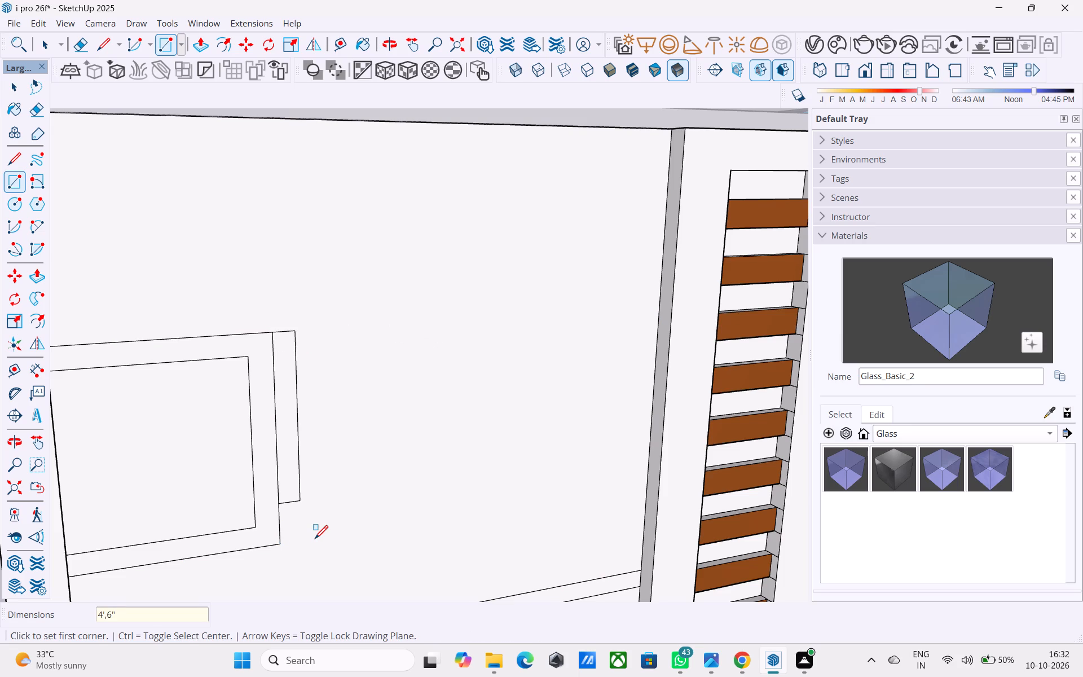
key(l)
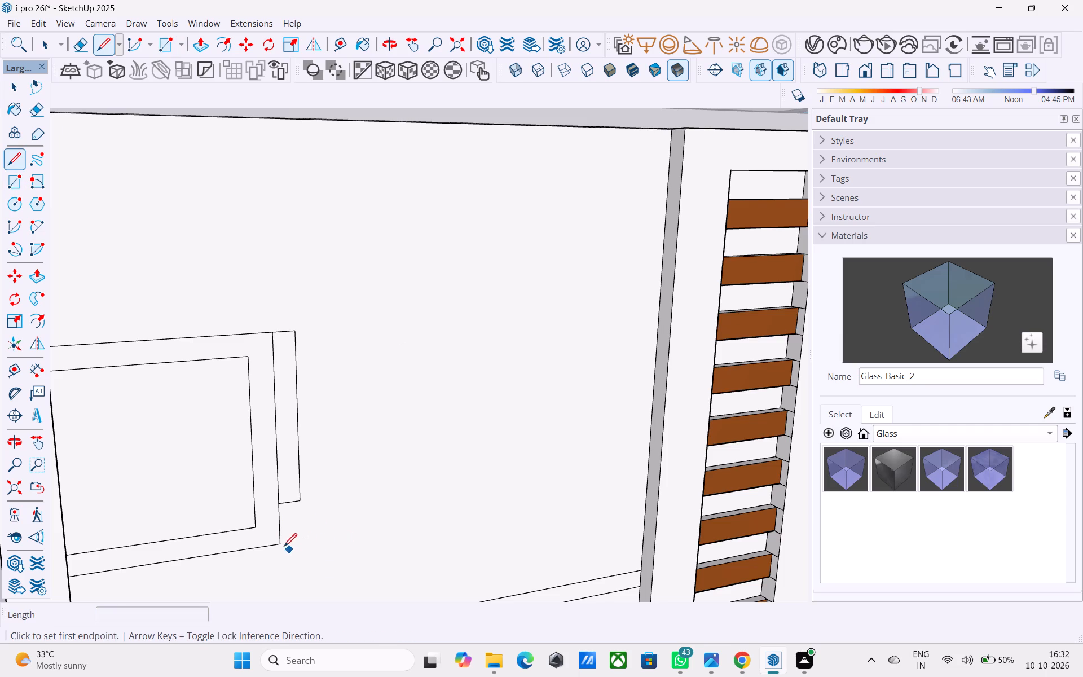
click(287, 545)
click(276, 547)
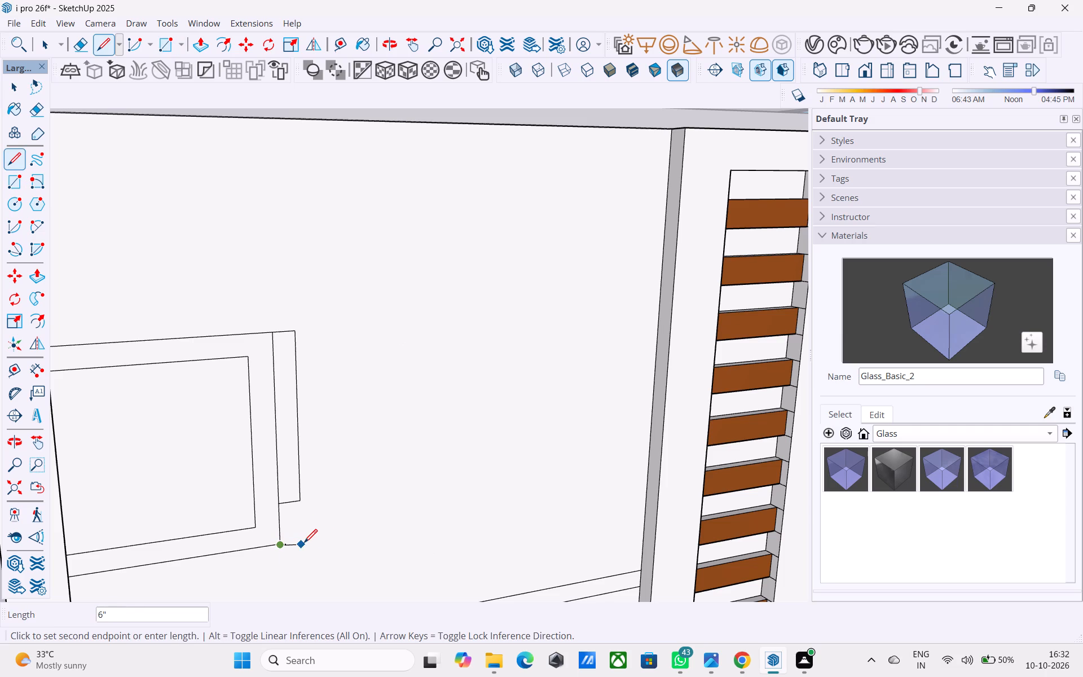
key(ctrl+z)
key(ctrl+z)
Extend the 6" side strip down to the level of the border's bottom corner and erase the leftover construction lines.
scroll(287, 546, up, 5)
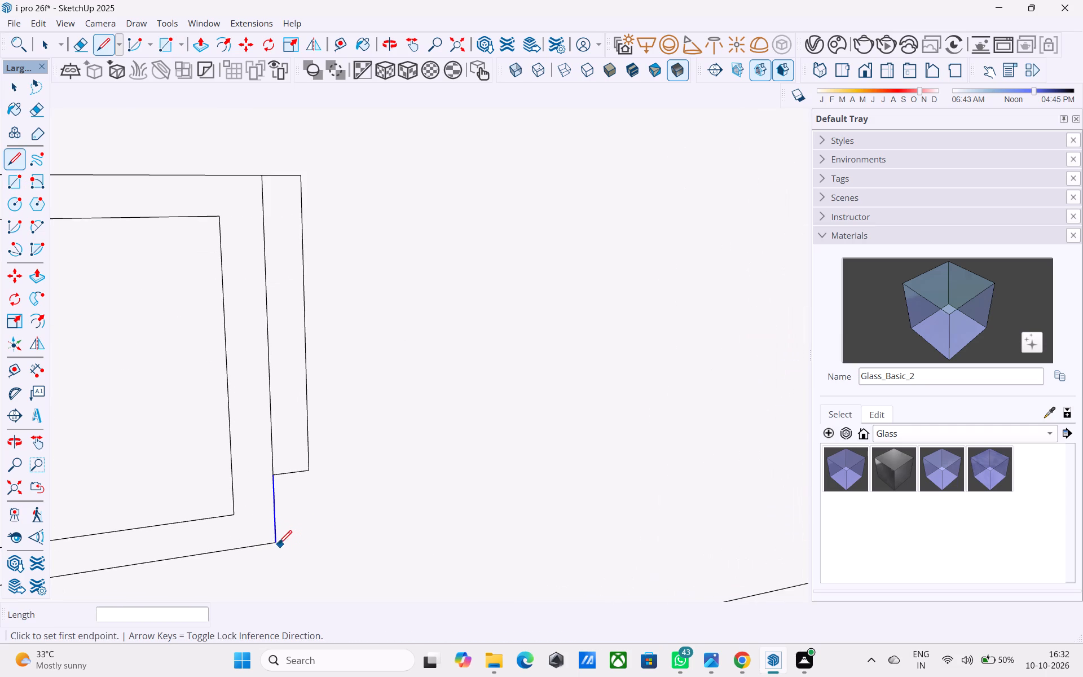
click(279, 544)
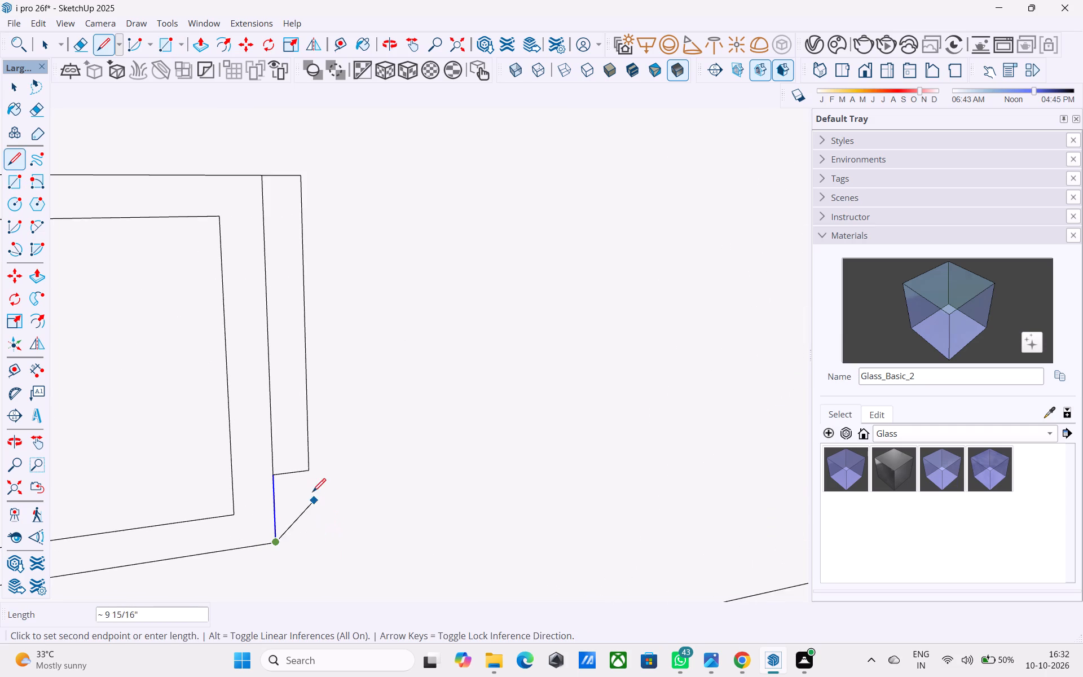
click(310, 466)
click(306, 544)
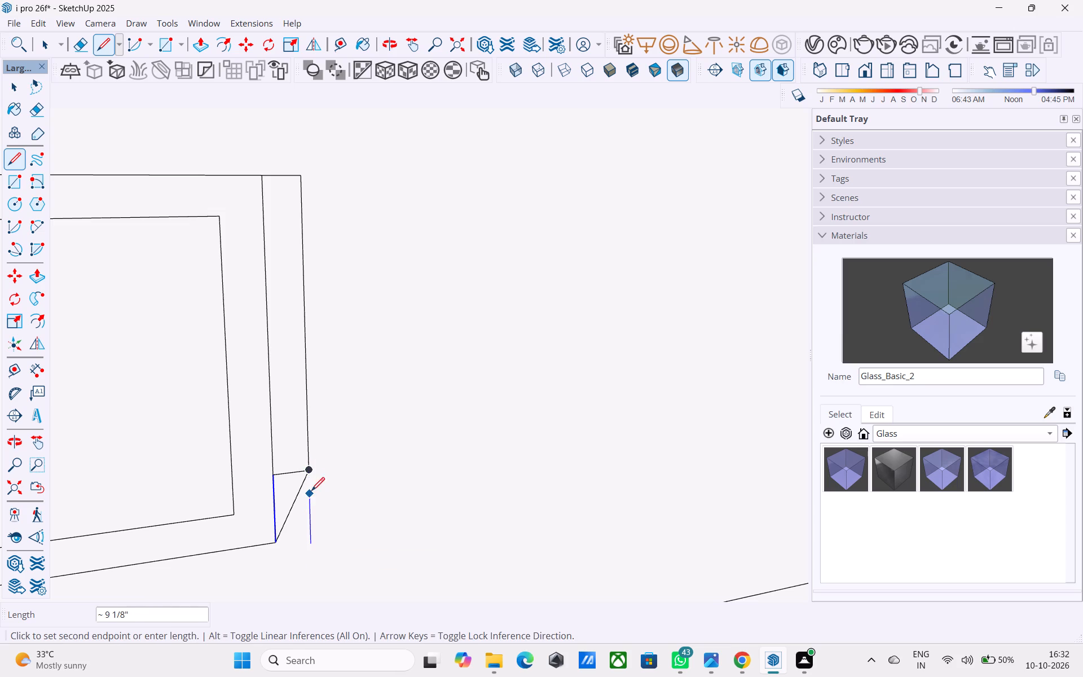
click(310, 474)
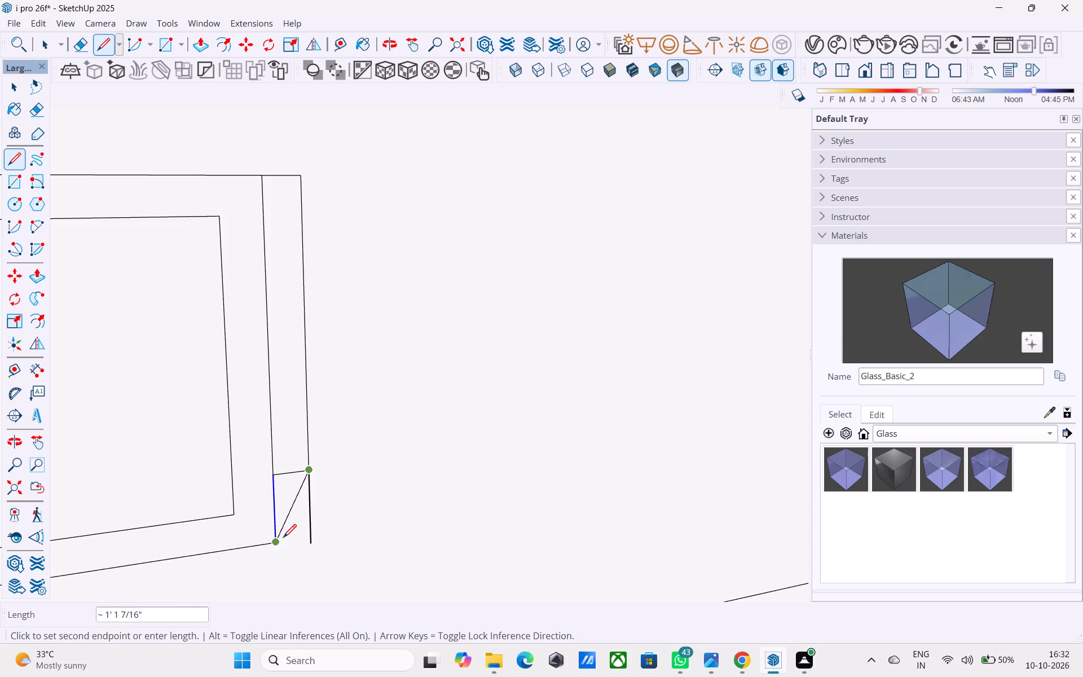
click(283, 539)
click(310, 533)
click(276, 544)
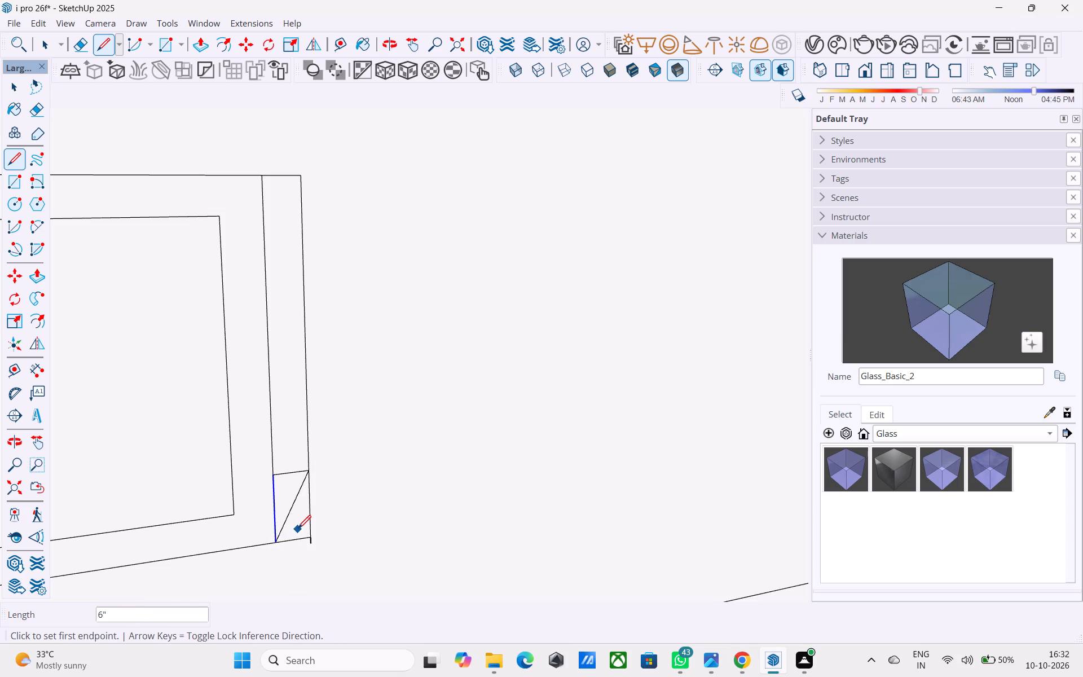
key(e)
drag(292, 458, 305, 506)
click(313, 544)
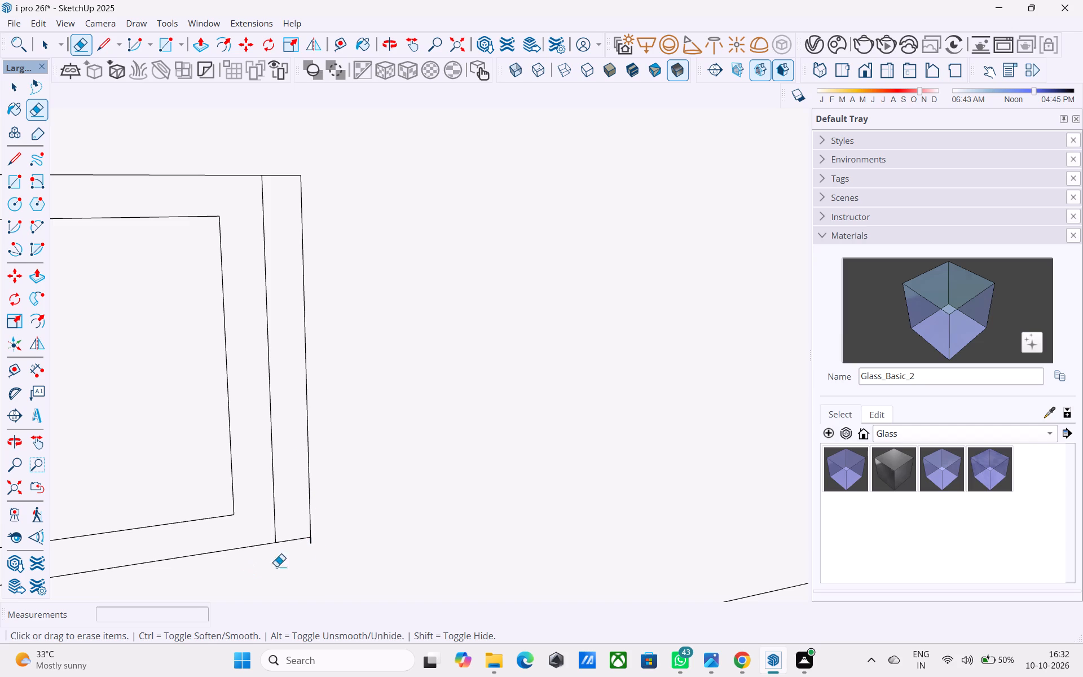
drag(314, 542, 290, 547)
Outline a thin strip above the window border, from the side strip's top corner across to the building's corner edge.
scroll(402, 597, down, 8)
scroll(343, 533, down, 12)
middle_drag(302, 489, 428, 564)
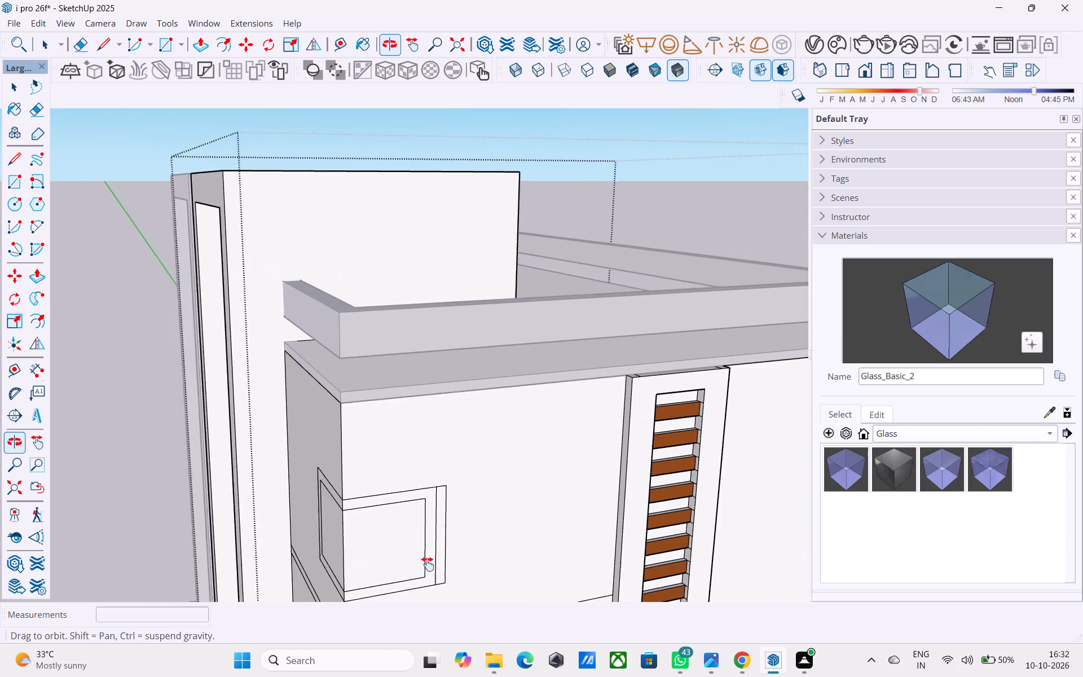
middle_drag(428, 564, 457, 556)
scroll(460, 554, down, 1)
scroll(525, 512, up, 7)
key(space)
key(l)
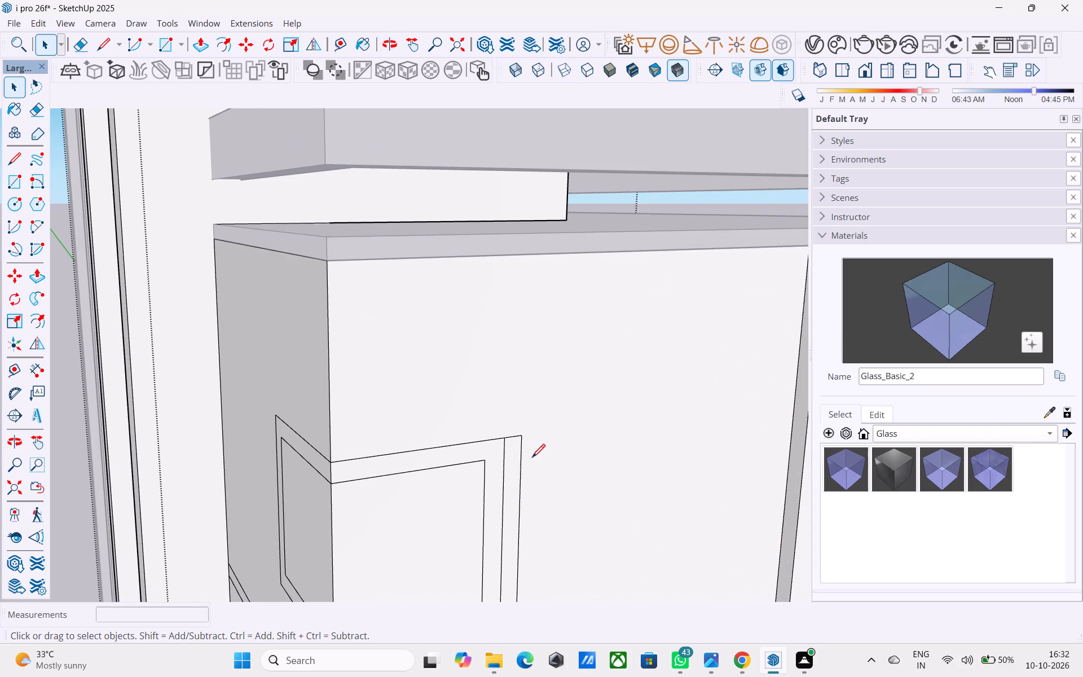
click(524, 433)
click(518, 410)
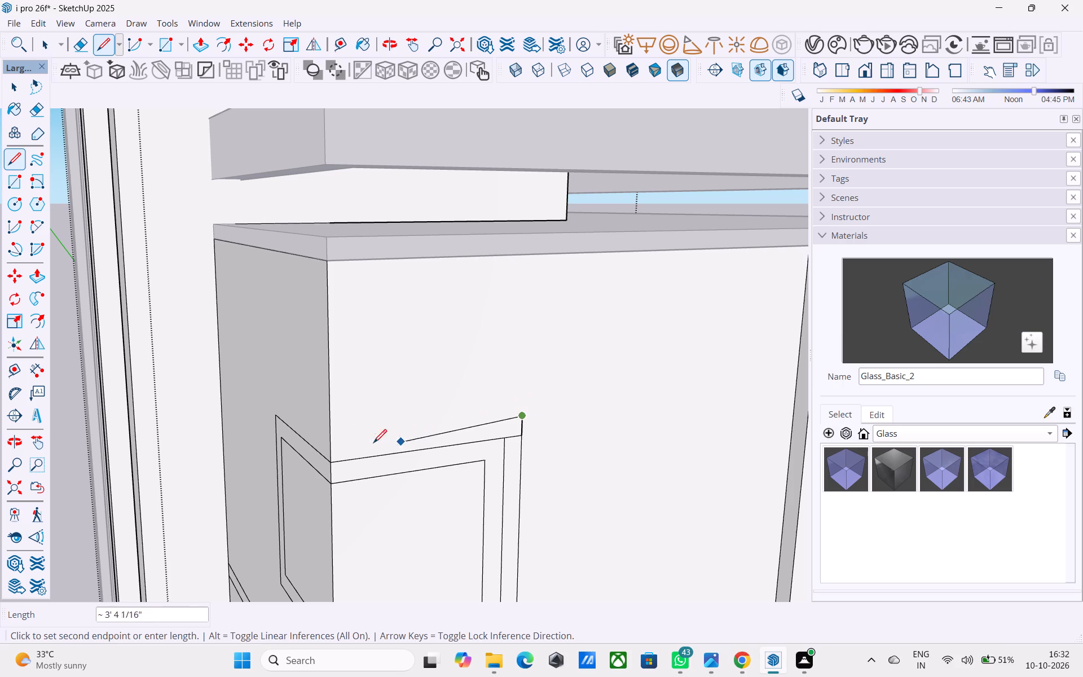
click(330, 436)
key(space)
Outline a matching thin strip beneath the window border, from the side strip's bottom corner to the building's corner edge.
scroll(332, 432, down, 3)
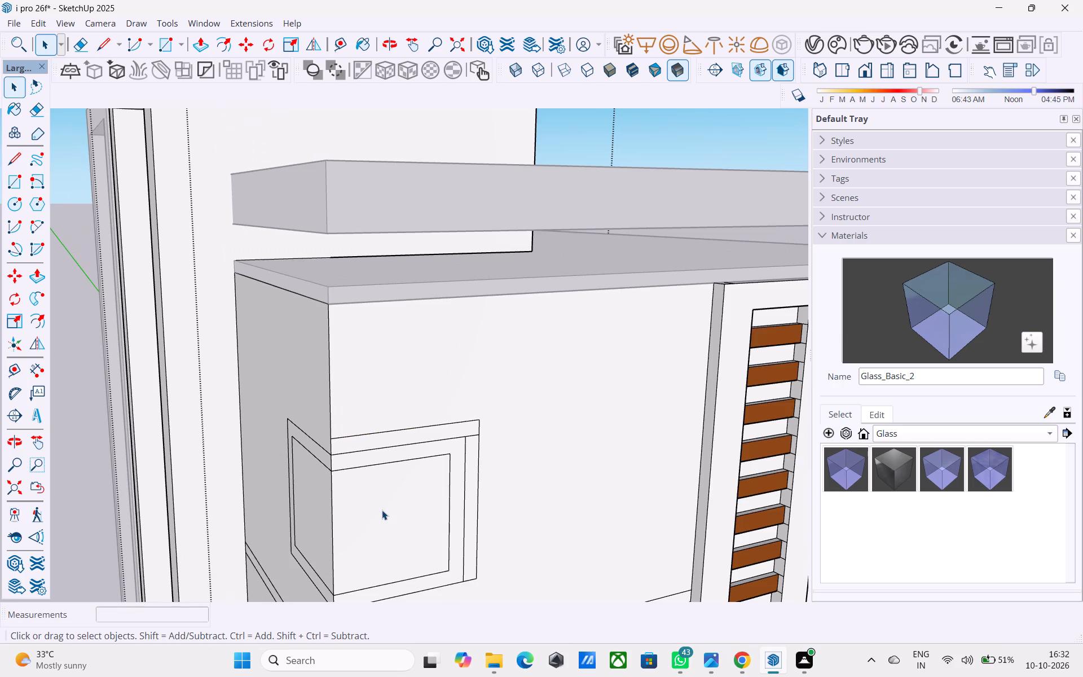
scroll(382, 510, down, 1)
shift+middle_drag(382, 509, 385, 382)
shift+middle_drag(421, 485, 413, 447)
scroll(433, 455, up, 3)
key(l)
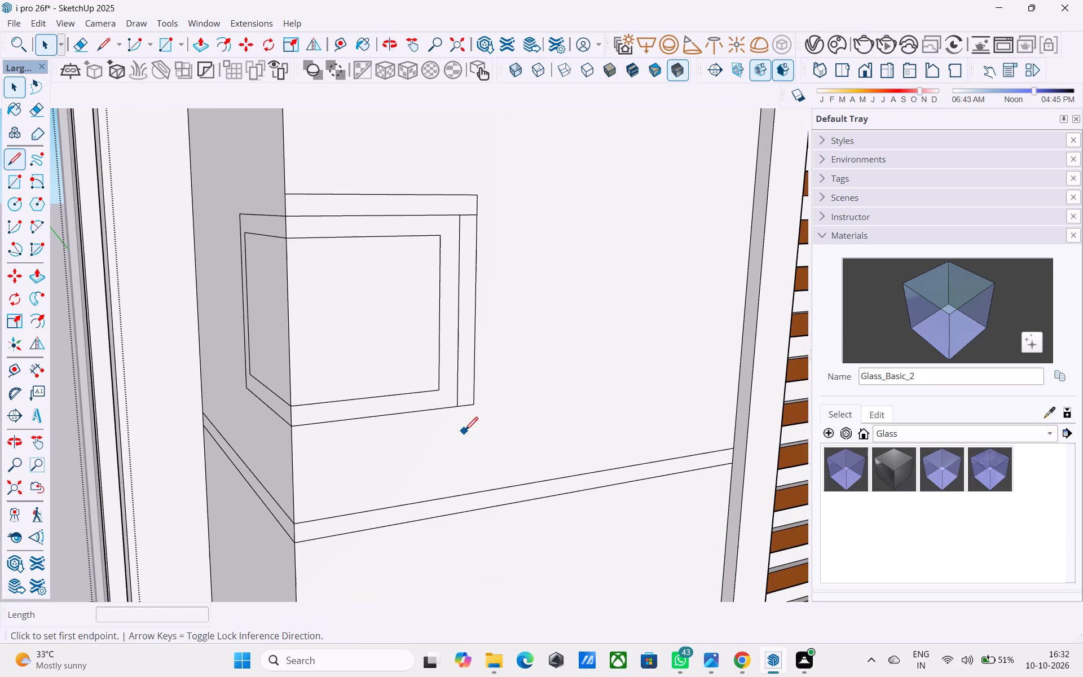
click(472, 408)
click(469, 424)
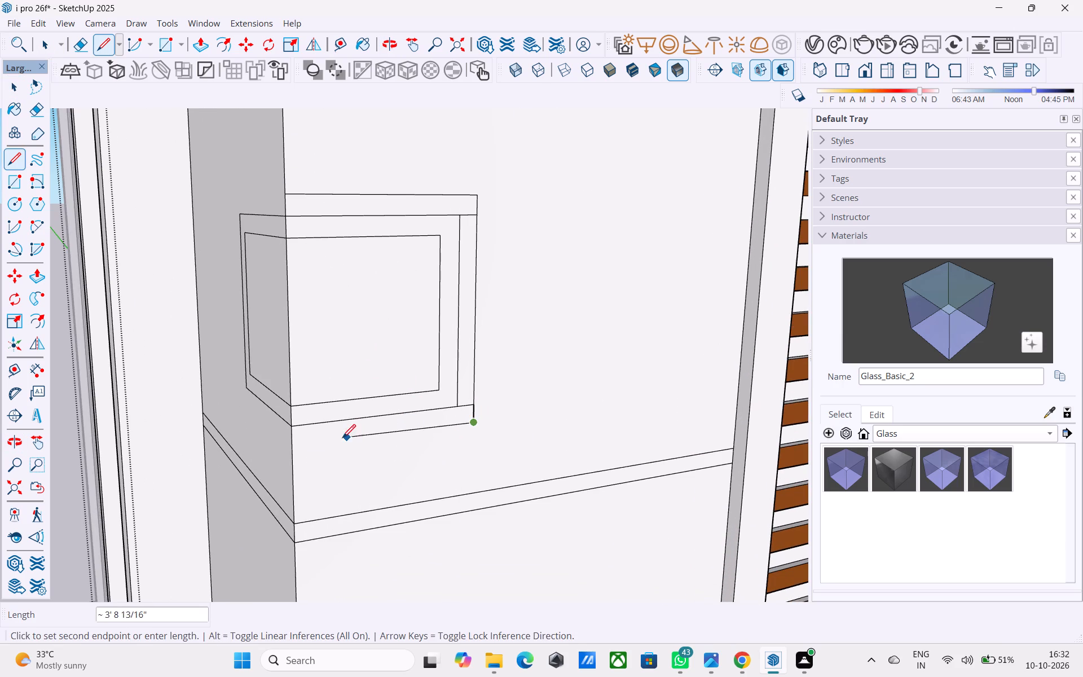
click(295, 451)
Continue the strips below and above the border on the adjoining face with 4' 6" long lines meeting the building's corner edge.
middle_drag(299, 451, 528, 474)
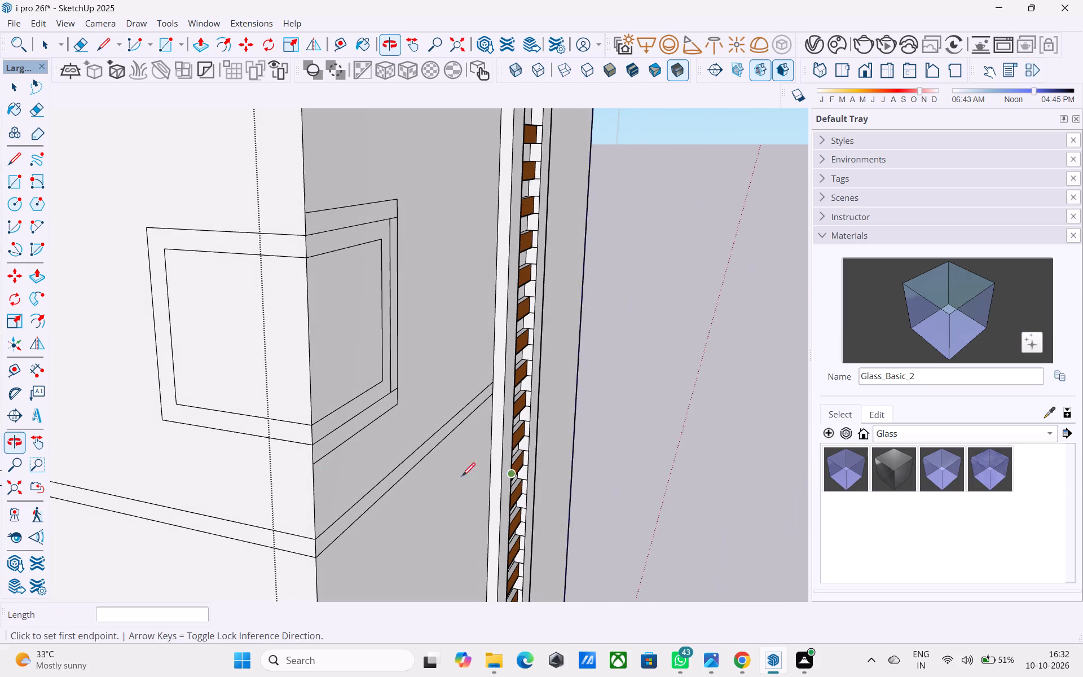
shift+middle_drag(371, 484, 494, 491)
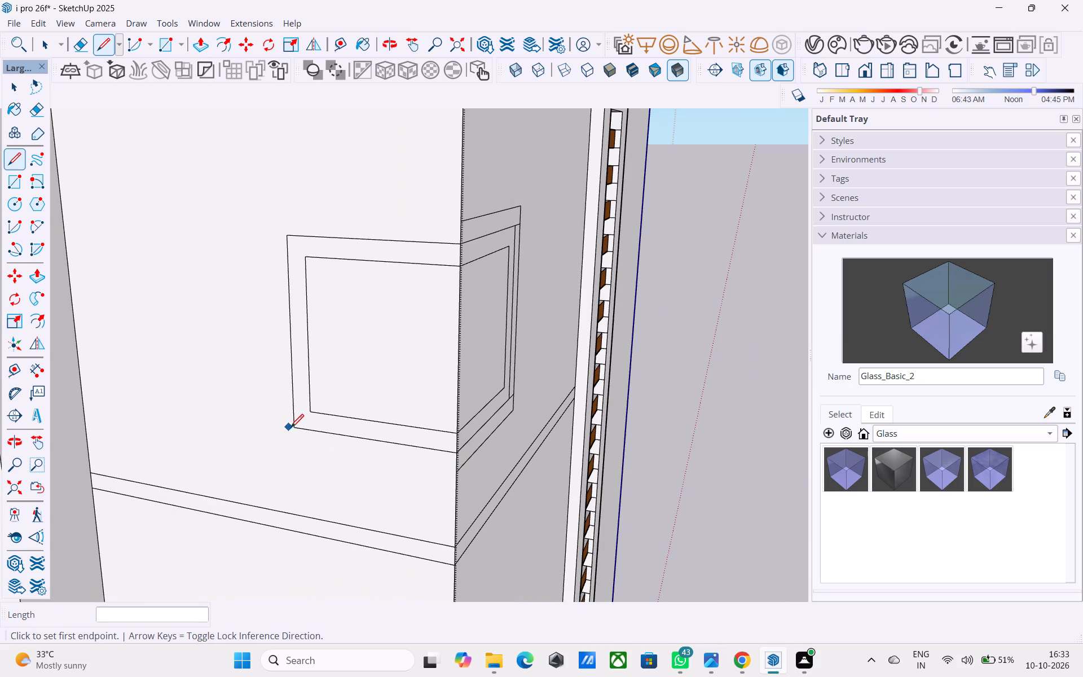
click(291, 428)
click(293, 443)
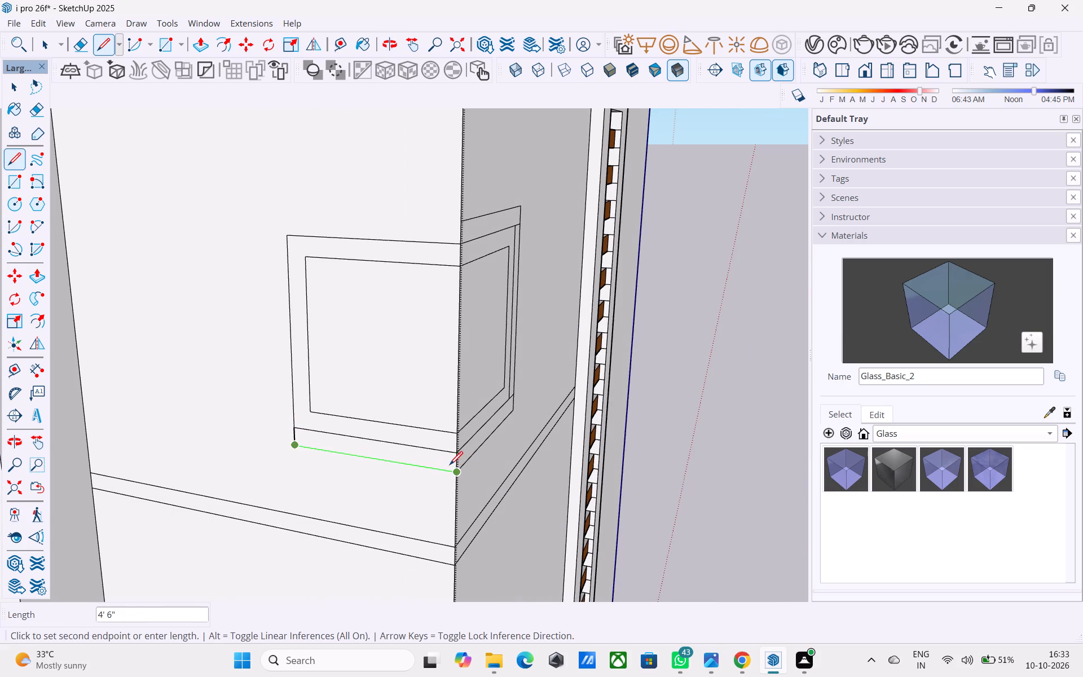
click(452, 466)
shift+middle_drag(288, 308, 341, 508)
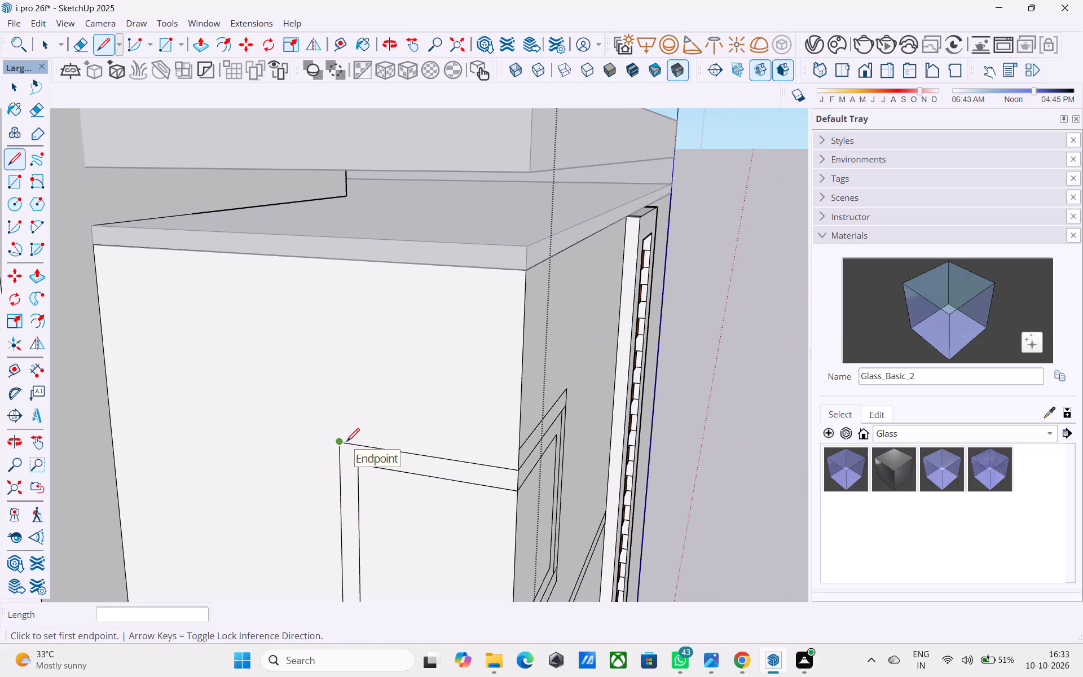
click(346, 443)
click(346, 420)
click(517, 446)
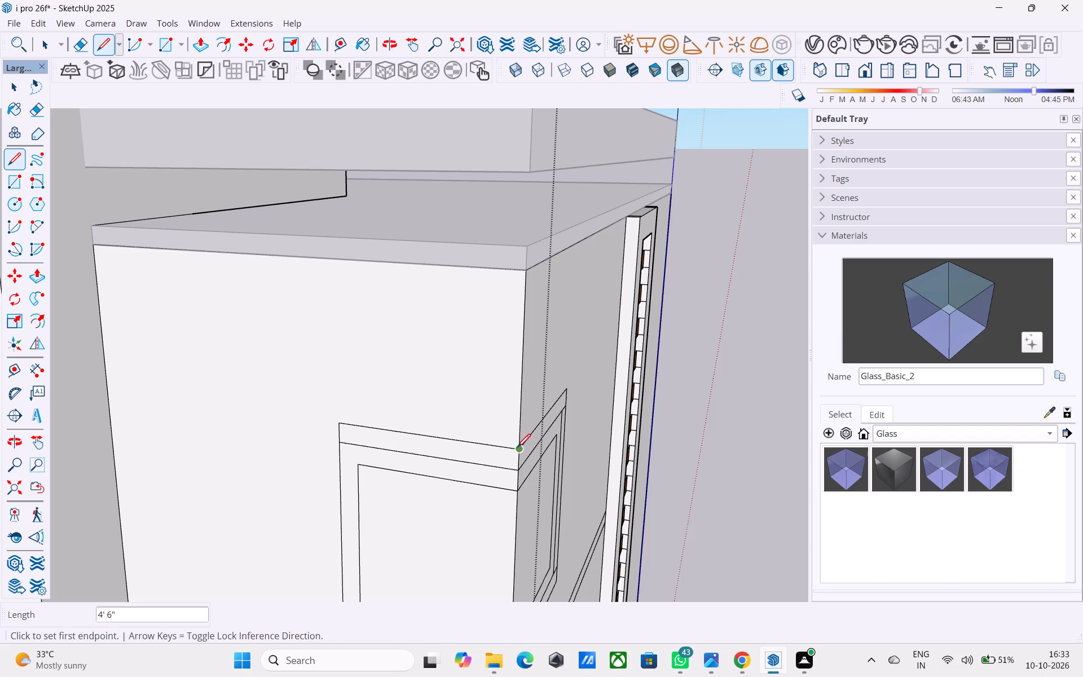
Outline a 6" wide side strip along the border's outer vertical edge on the adjoining face, joining the top and bottom strips.
middle_drag(521, 469, 479, 406)
scroll(450, 414, down, 4)
middle_drag(443, 431, 560, 424)
scroll(373, 400, up, 3)
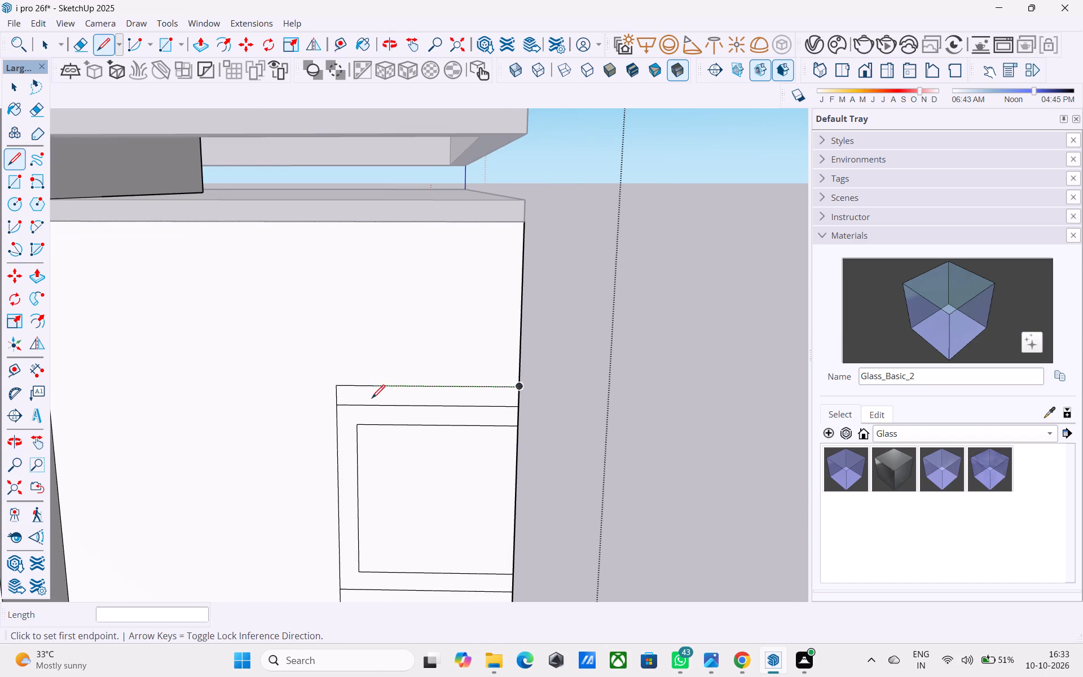
click(337, 390)
click(321, 389)
shift+middle_drag(324, 530, 322, 385)
click(324, 468)
click(333, 467)
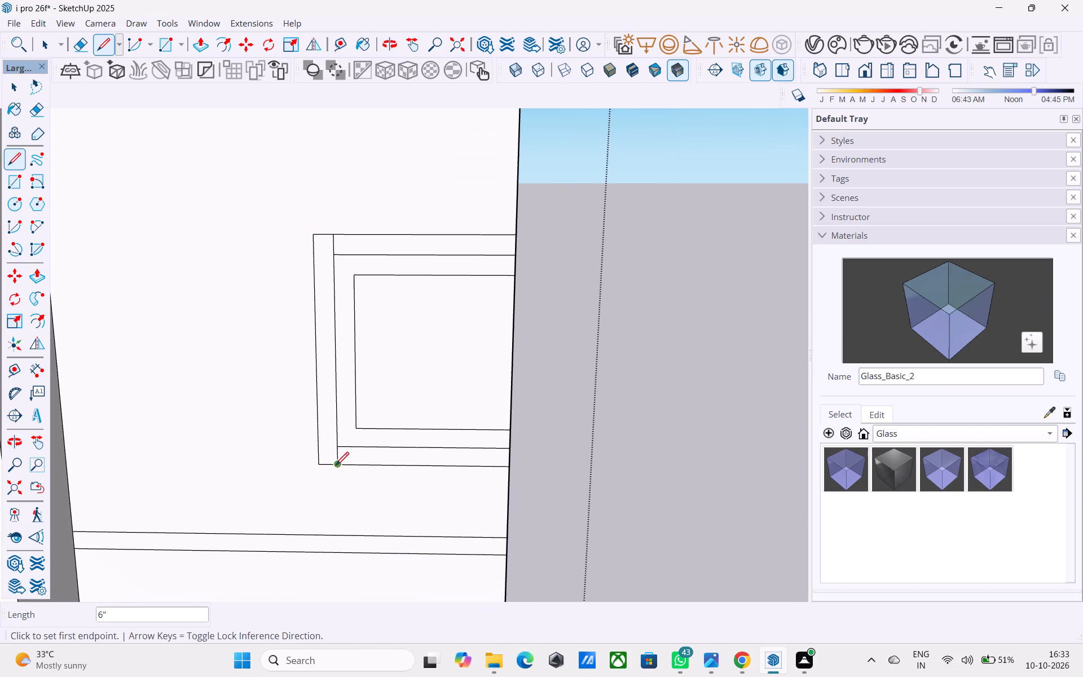
Erase the short leftover divider lines at the outer band's corners on both faces of the top corner window.
key(e)
click(334, 249)
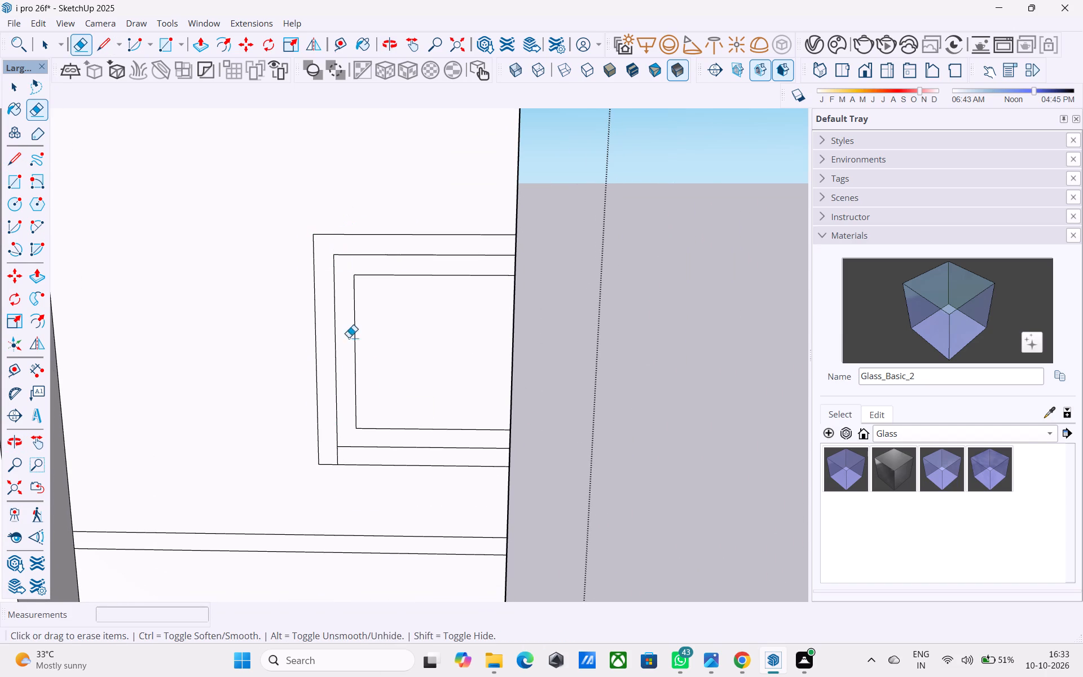
click(337, 457)
scroll(270, 451, down, 4)
middle_drag(627, 407, 384, 412)
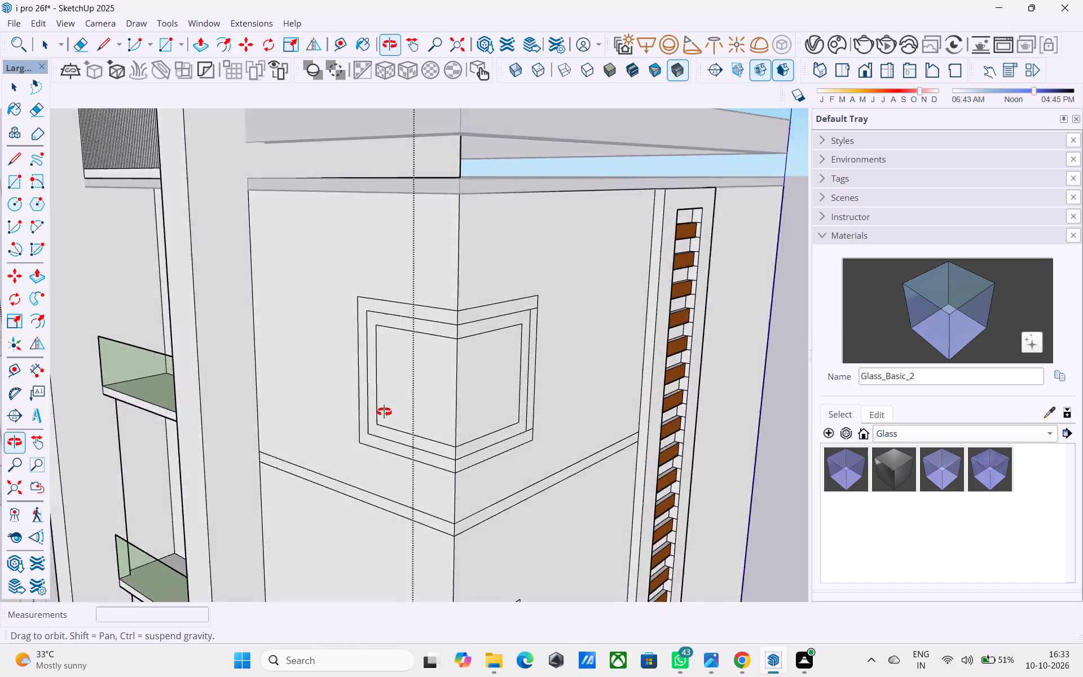
middle_drag(384, 412, 236, 398)
scroll(570, 324, up, 3)
click(573, 324)
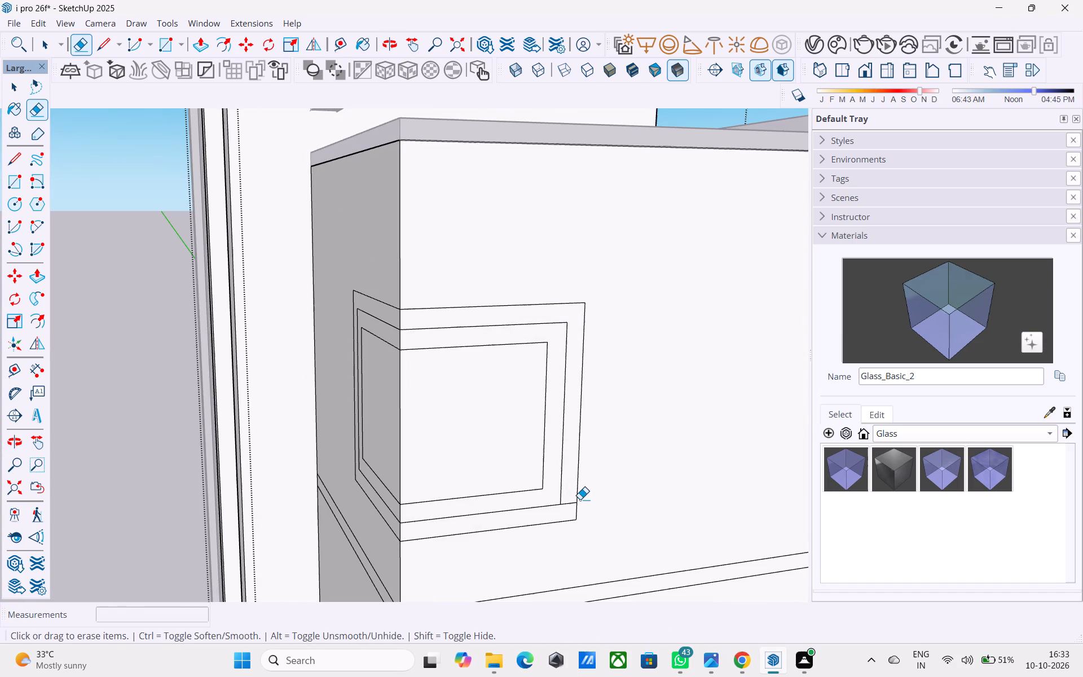
click(574, 503)
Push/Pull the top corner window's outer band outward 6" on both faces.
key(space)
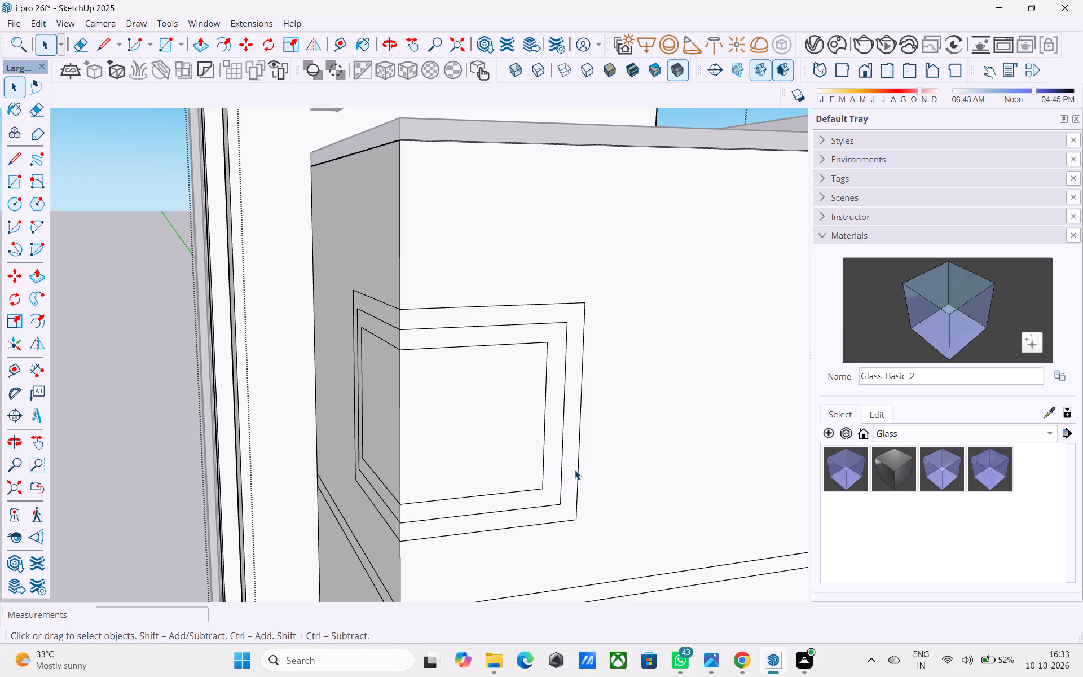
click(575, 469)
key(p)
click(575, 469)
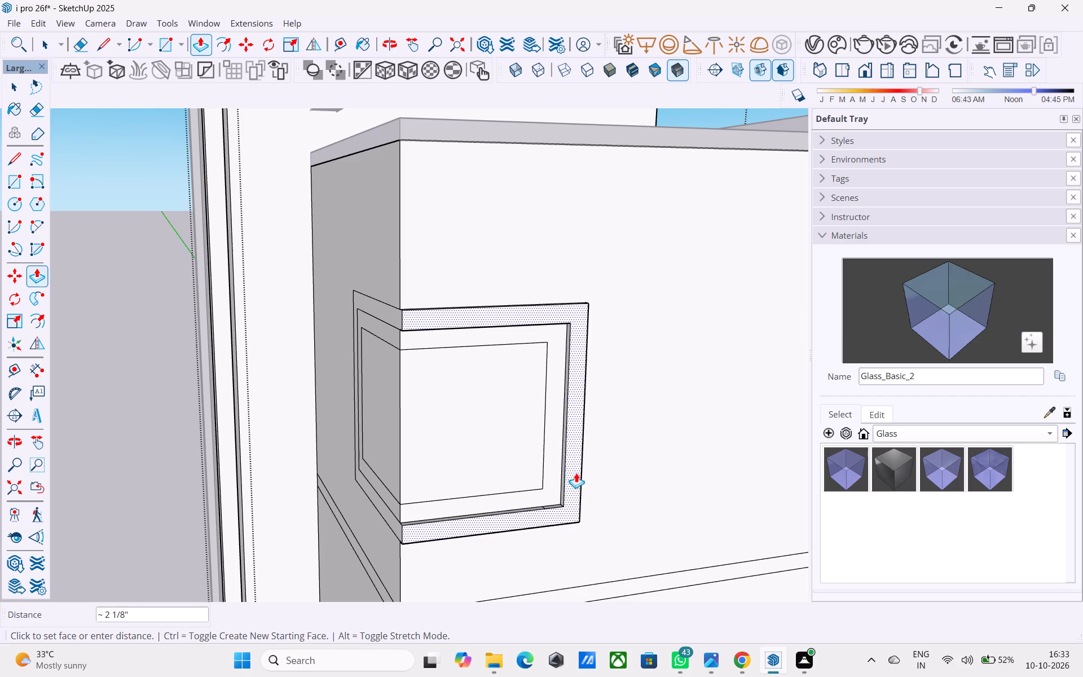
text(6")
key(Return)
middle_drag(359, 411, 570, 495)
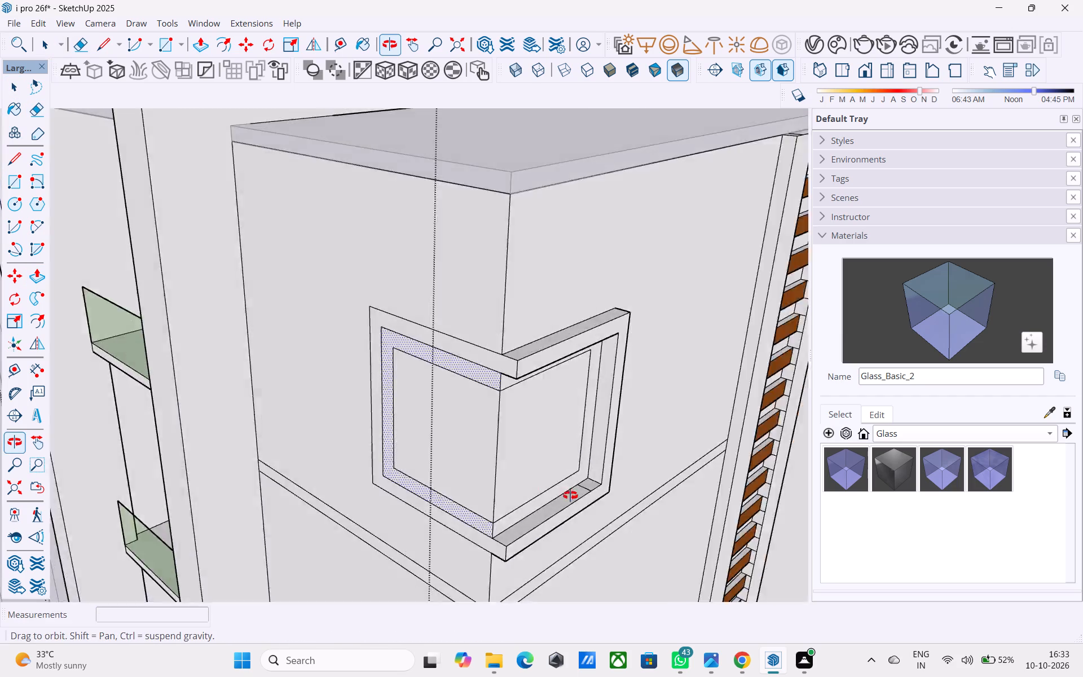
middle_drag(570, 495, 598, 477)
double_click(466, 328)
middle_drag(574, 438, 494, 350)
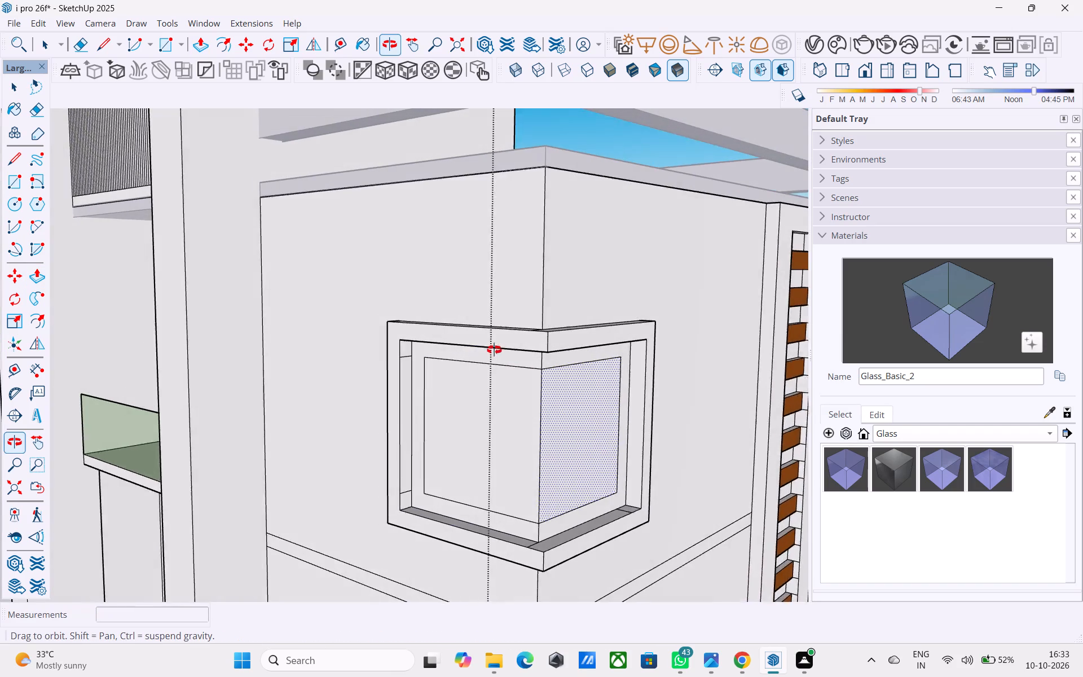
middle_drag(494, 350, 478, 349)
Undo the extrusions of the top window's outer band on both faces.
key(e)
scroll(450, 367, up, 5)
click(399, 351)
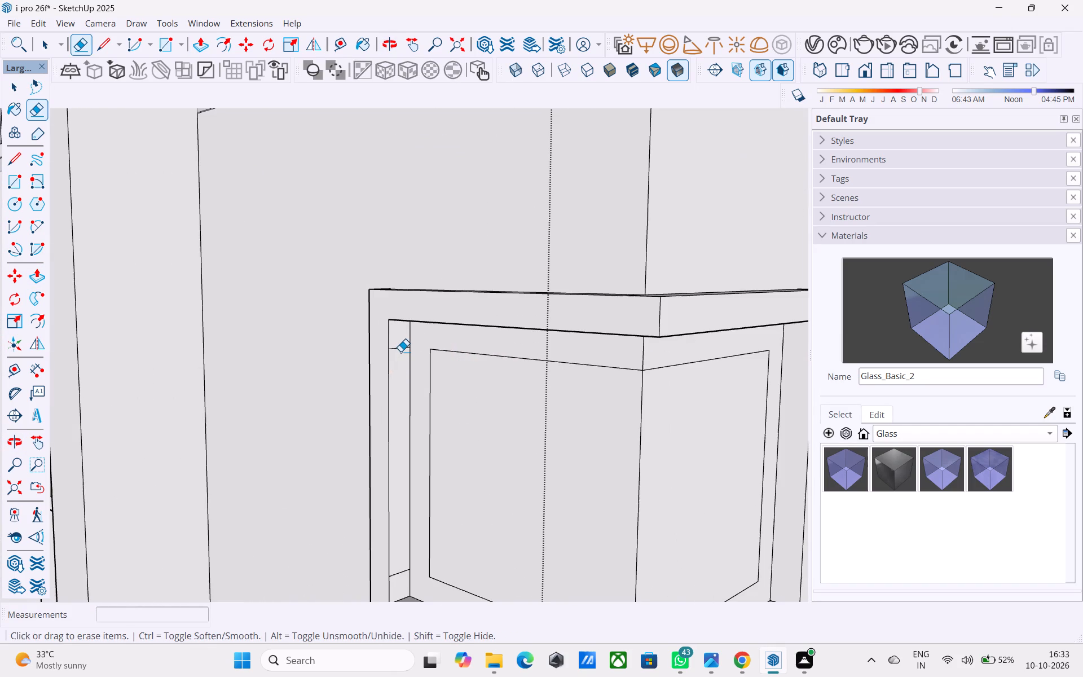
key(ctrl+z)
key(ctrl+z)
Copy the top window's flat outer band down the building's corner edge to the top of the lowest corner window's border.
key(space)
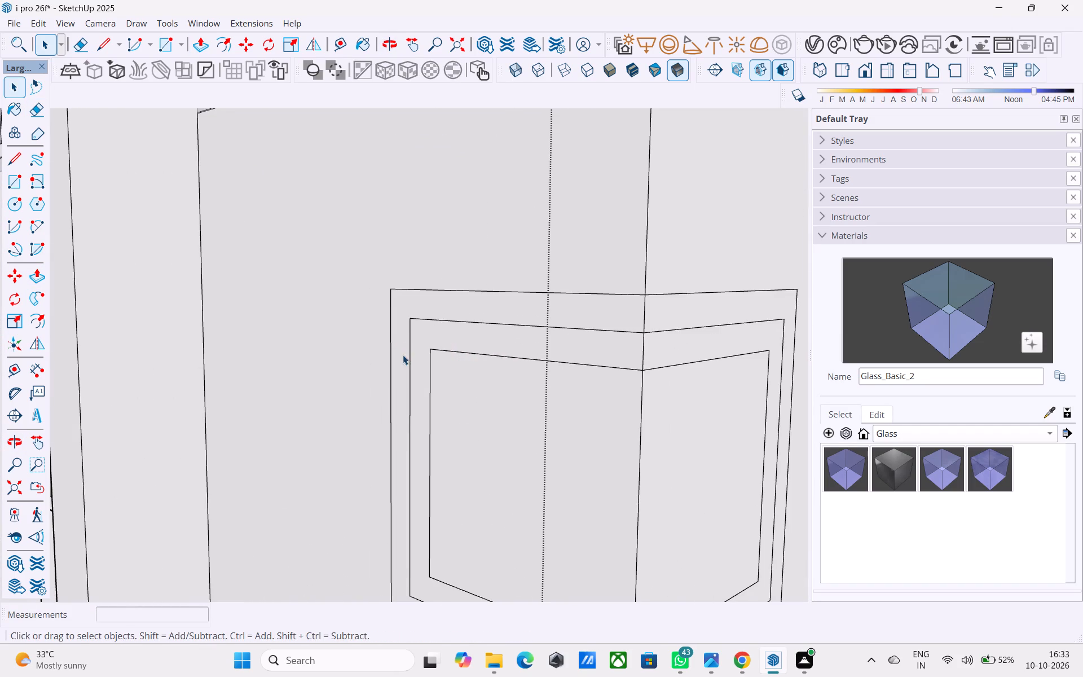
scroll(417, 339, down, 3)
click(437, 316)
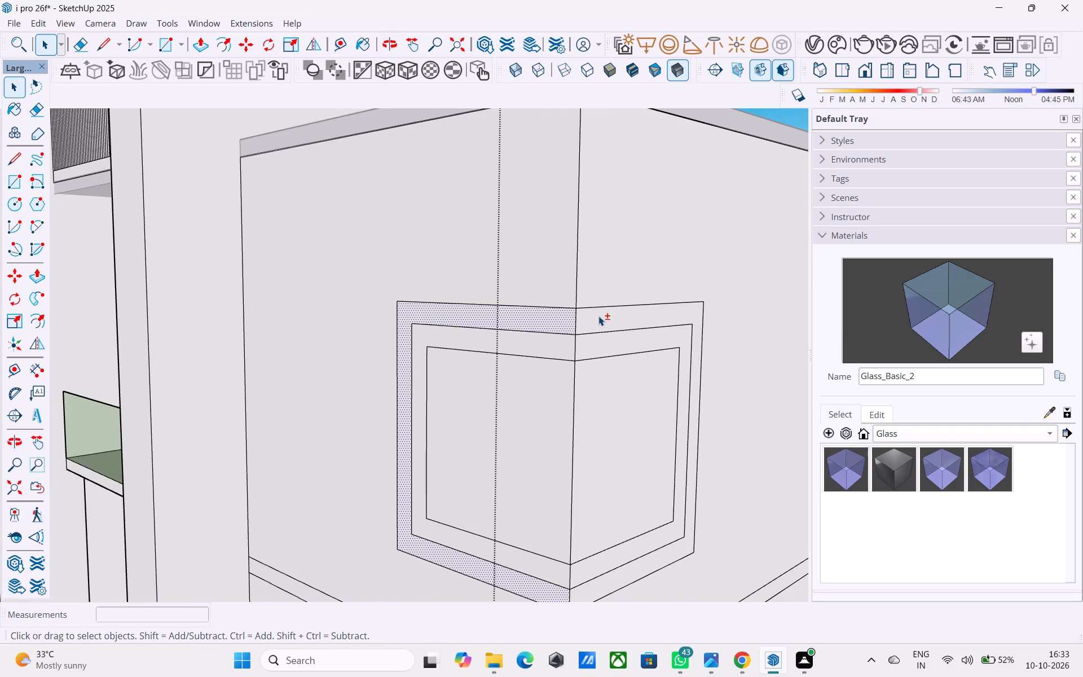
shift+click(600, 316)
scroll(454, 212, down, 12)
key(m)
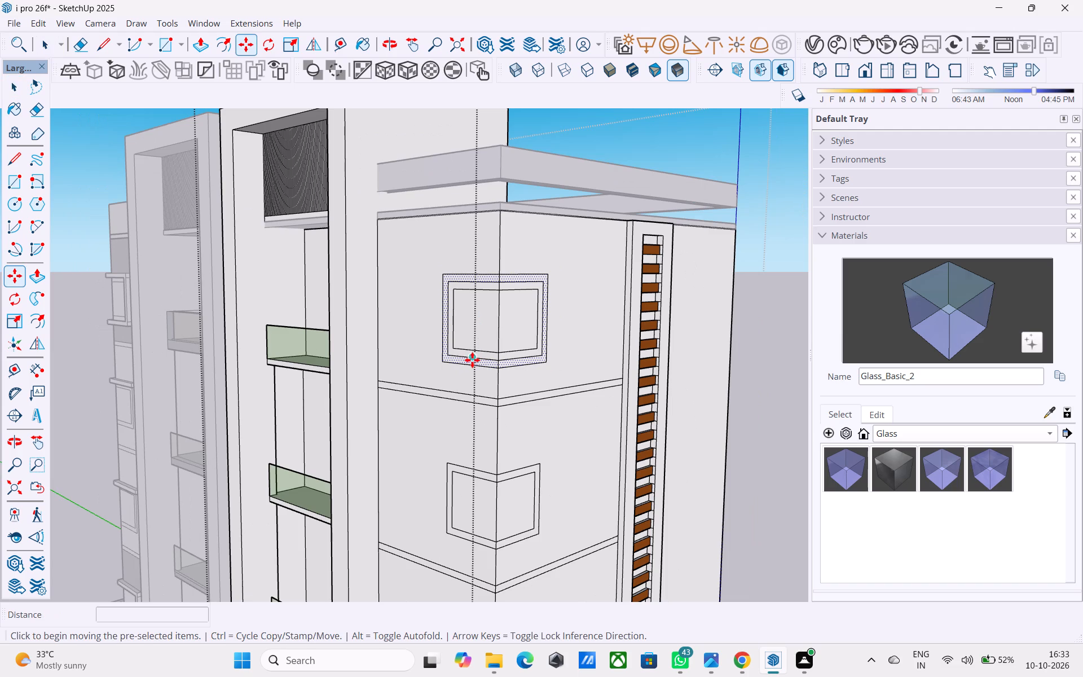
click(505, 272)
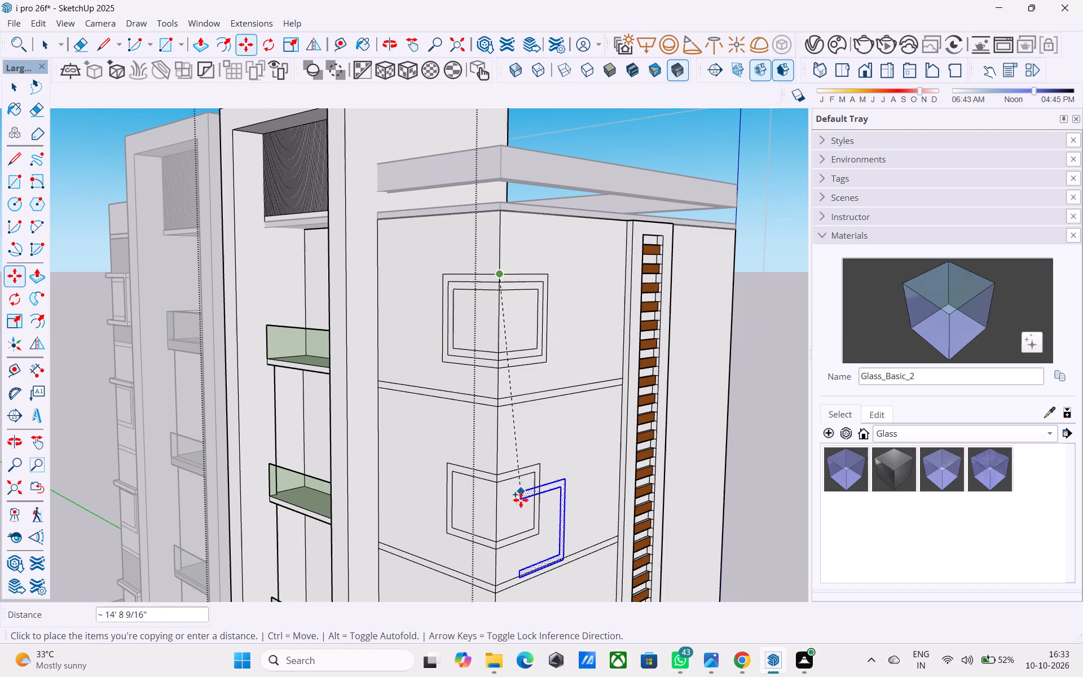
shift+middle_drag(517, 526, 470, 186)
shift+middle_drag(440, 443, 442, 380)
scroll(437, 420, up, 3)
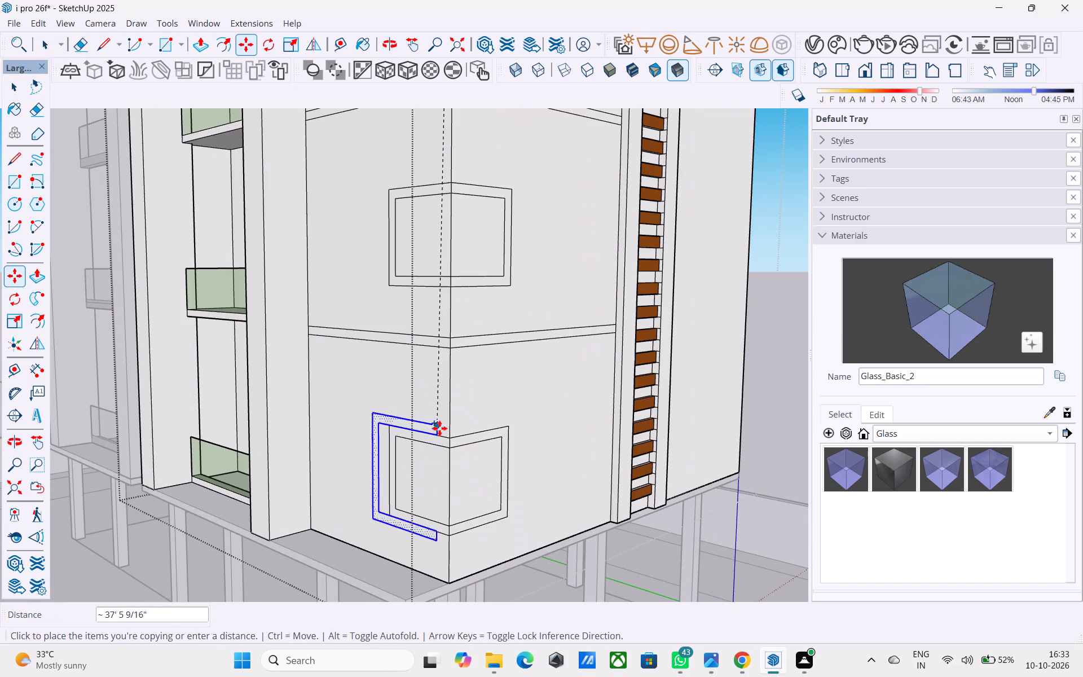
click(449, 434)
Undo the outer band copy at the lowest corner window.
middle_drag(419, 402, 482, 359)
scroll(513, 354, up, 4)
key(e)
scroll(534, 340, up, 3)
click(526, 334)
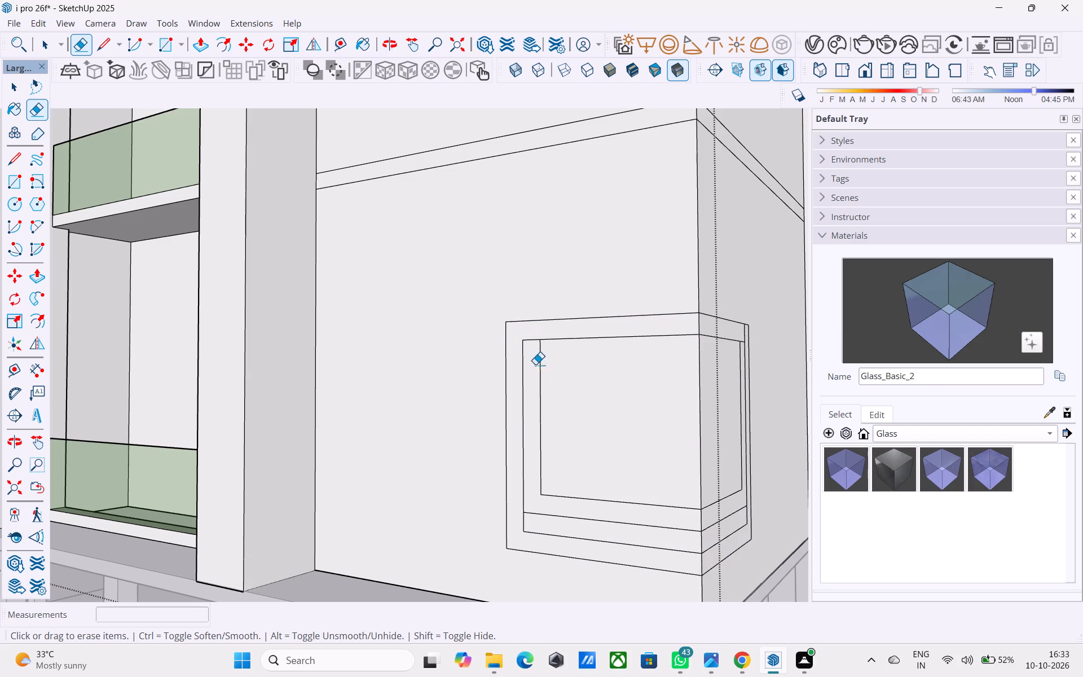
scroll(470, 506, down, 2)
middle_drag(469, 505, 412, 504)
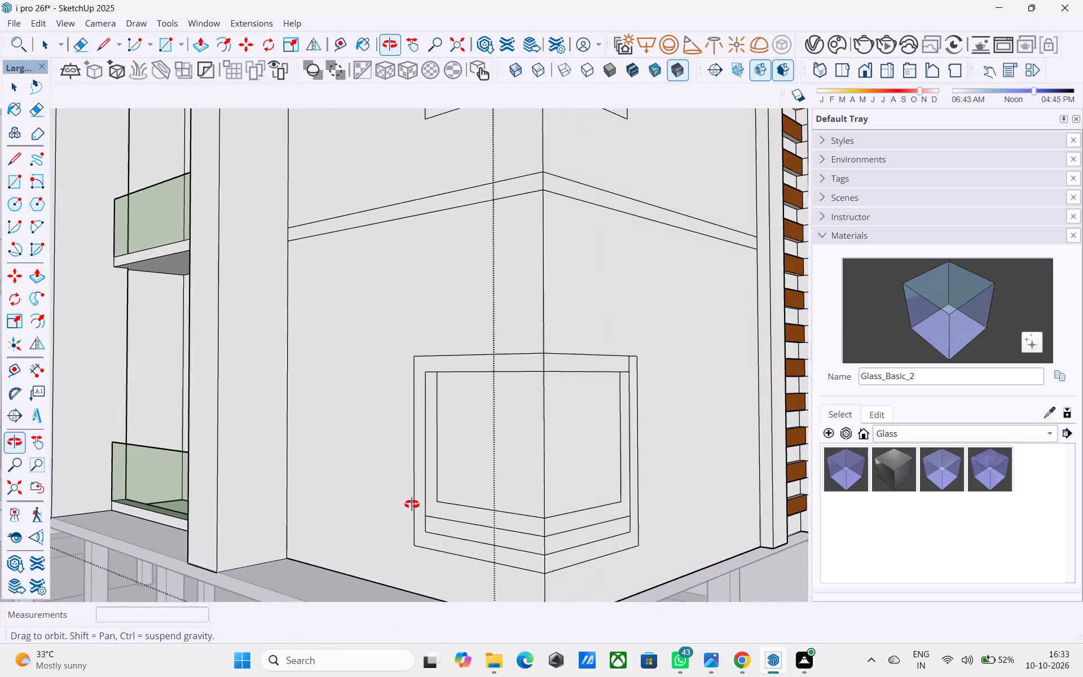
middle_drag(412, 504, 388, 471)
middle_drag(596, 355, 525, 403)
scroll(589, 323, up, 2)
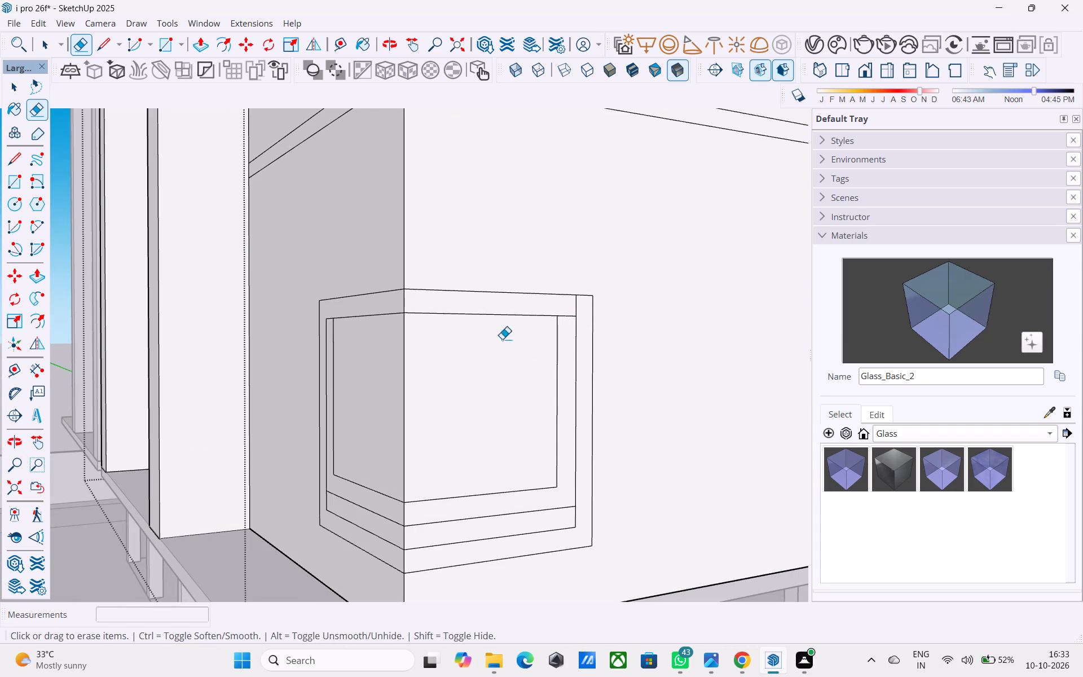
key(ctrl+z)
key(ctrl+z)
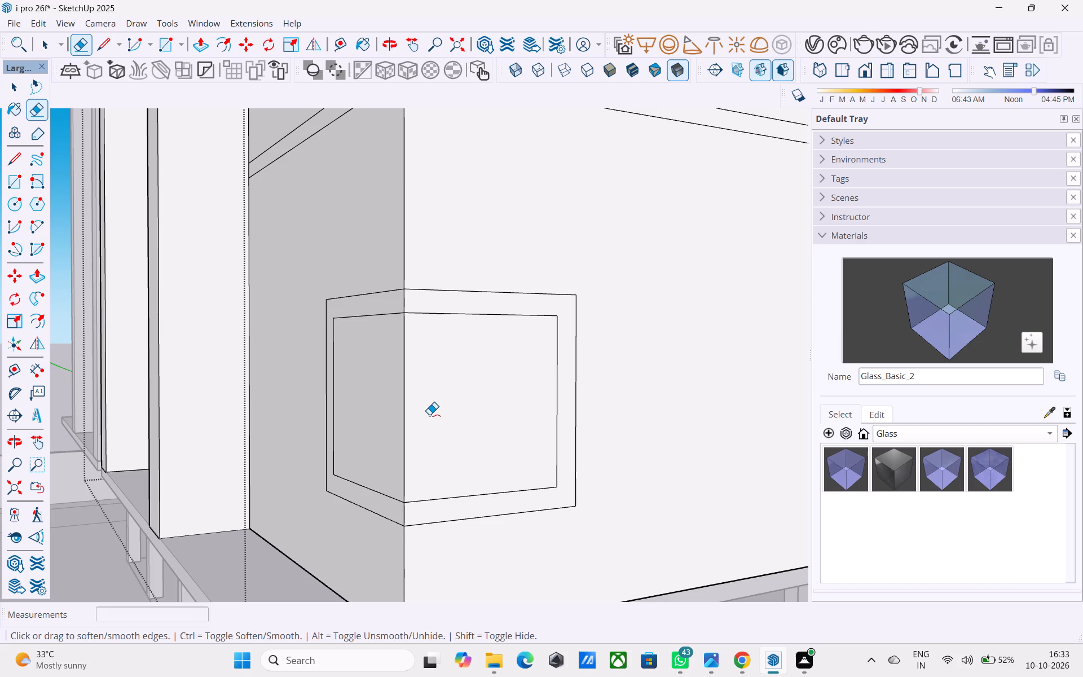
Copy the top window's outer band on both faces 37' 6" down the corner edge, around the lowest corner window.
scroll(433, 411, down, 14)
middle_drag(446, 463, 525, 676)
shift+middle_drag(564, 367, 535, 494)
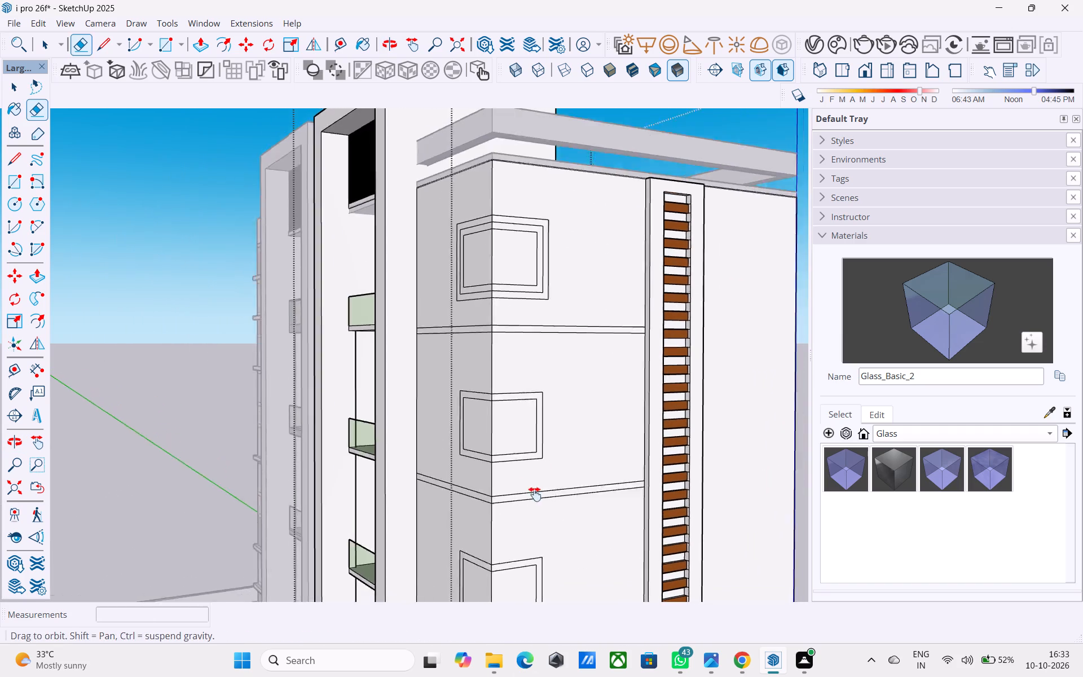
shift+middle_drag(535, 494, 523, 515)
scroll(460, 295, up, 4)
key(space)
scroll(495, 249, up, 4)
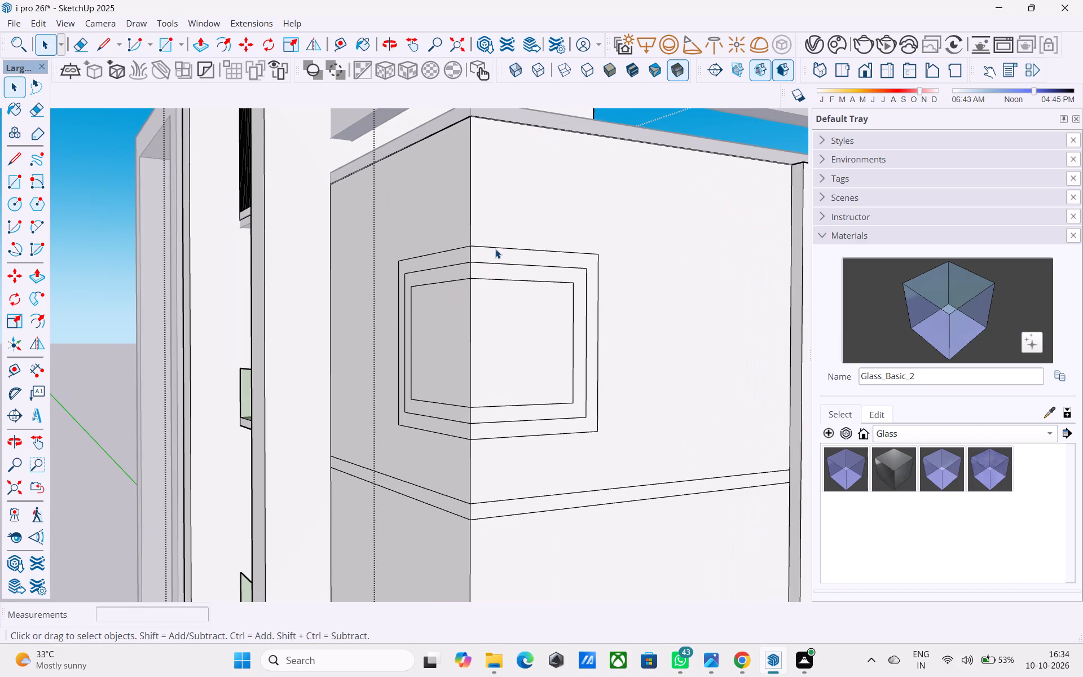
click(496, 249)
click(499, 254)
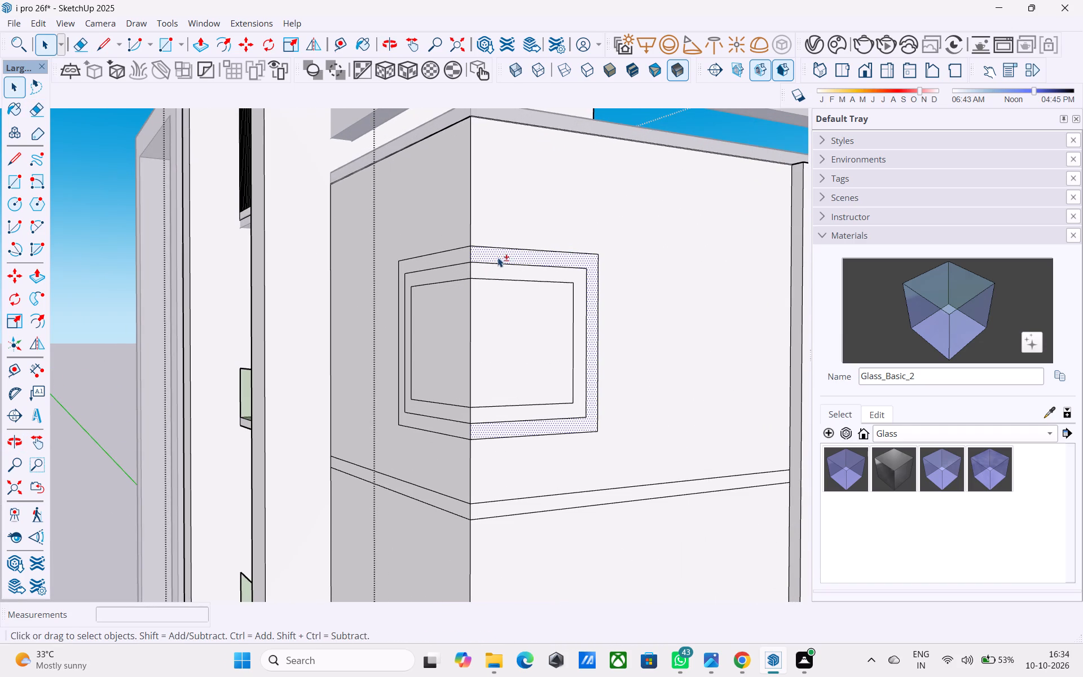
shift+click(456, 257)
key(m)
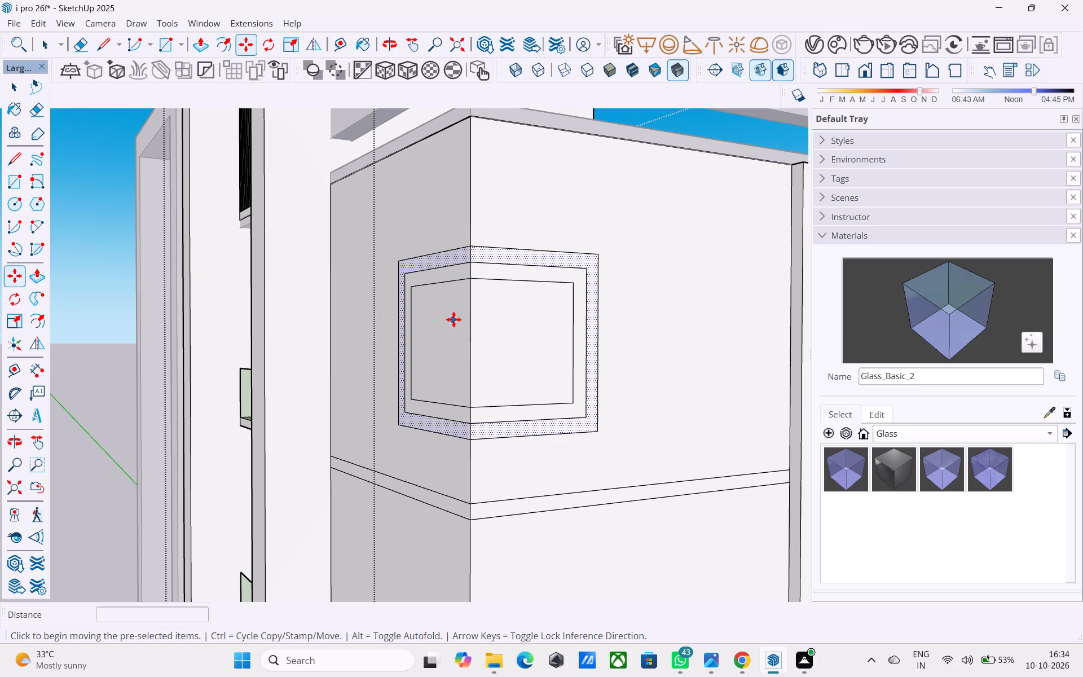
click(477, 262)
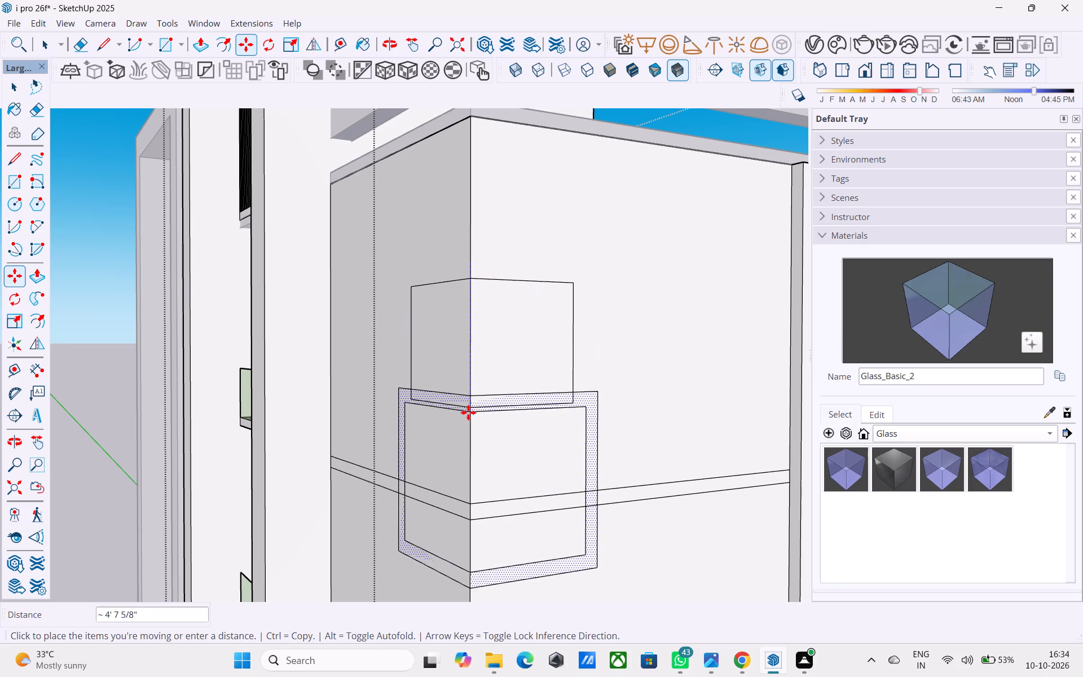
scroll(466, 453, down, 4)
middle_drag(468, 471, 490, 190)
shift+middle_drag(470, 445, 476, 169)
shift+middle_drag(589, 472, 530, 166)
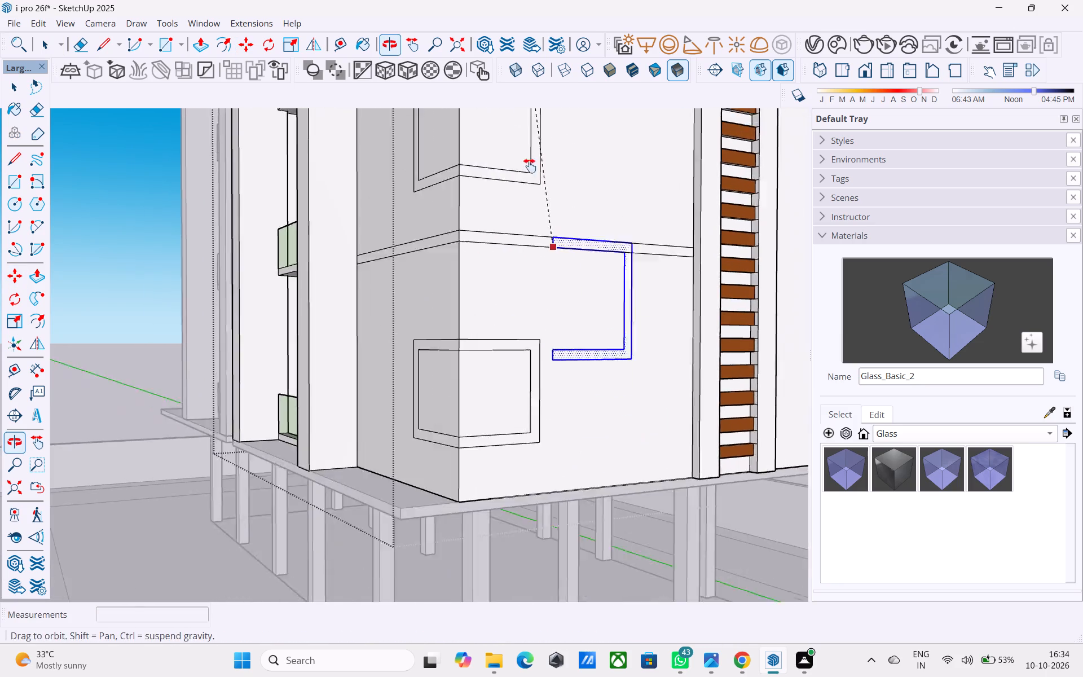
shift+middle_drag(530, 166, 529, 166)
shift+middle_drag(416, 357, 437, 331)
scroll(437, 249, up, 6)
click(454, 217)
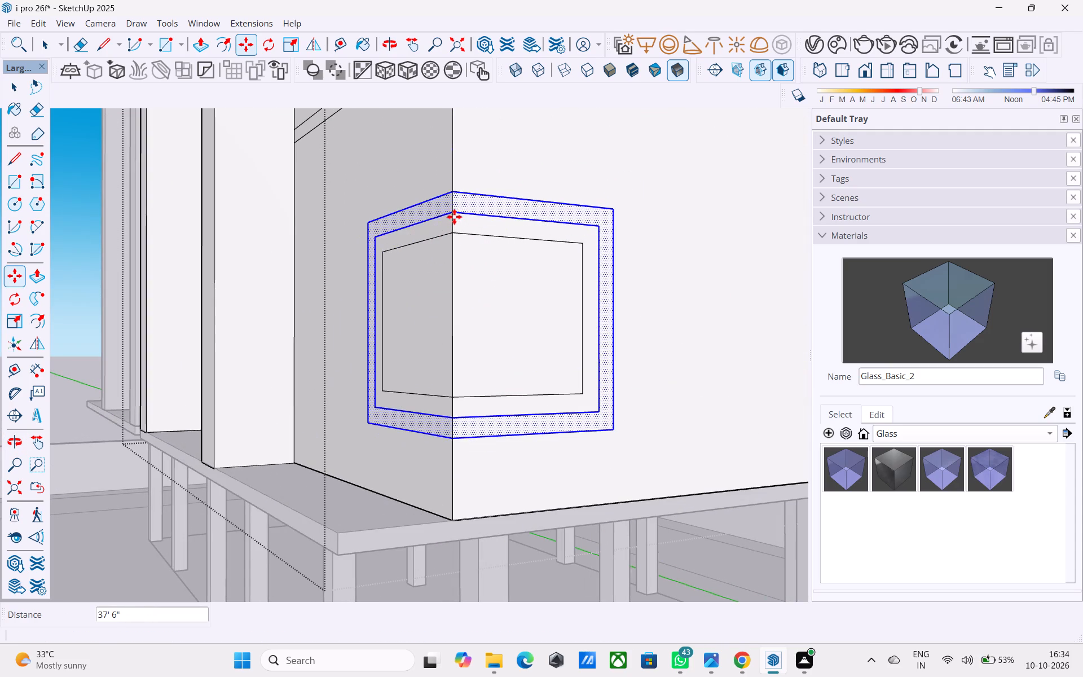
key(space)
Push/Pull the lowest window's outer band outward 6" on the face beside the brown louvres.
middle_drag(463, 252, 637, 323)
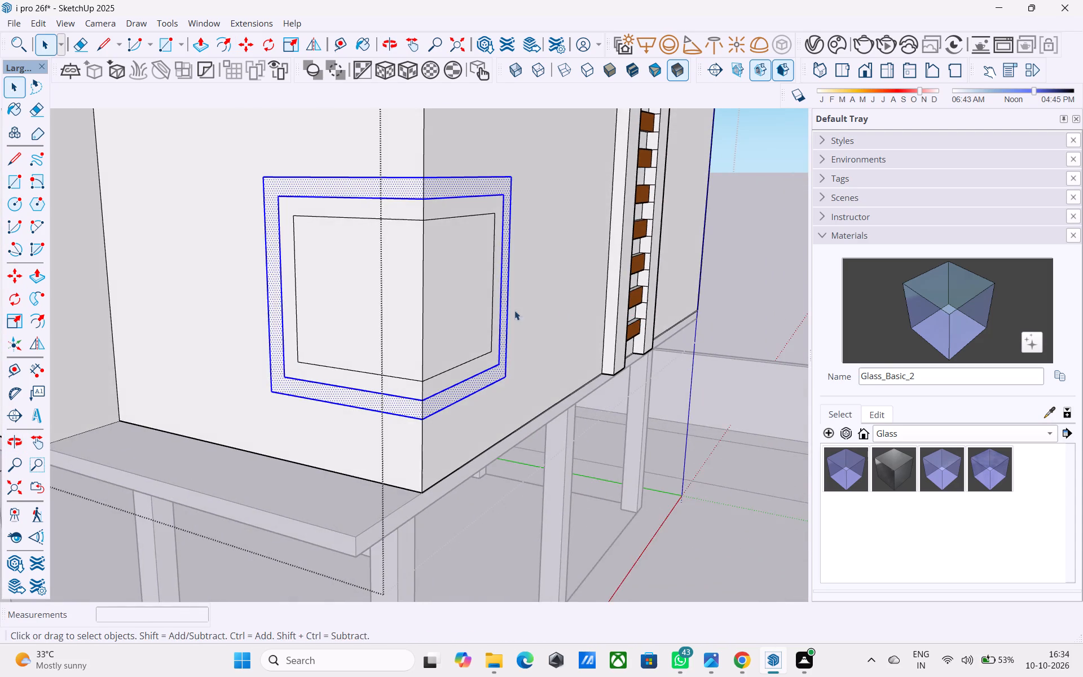
scroll(485, 314, down, 1)
click(500, 313)
middle_drag(502, 307, 384, 318)
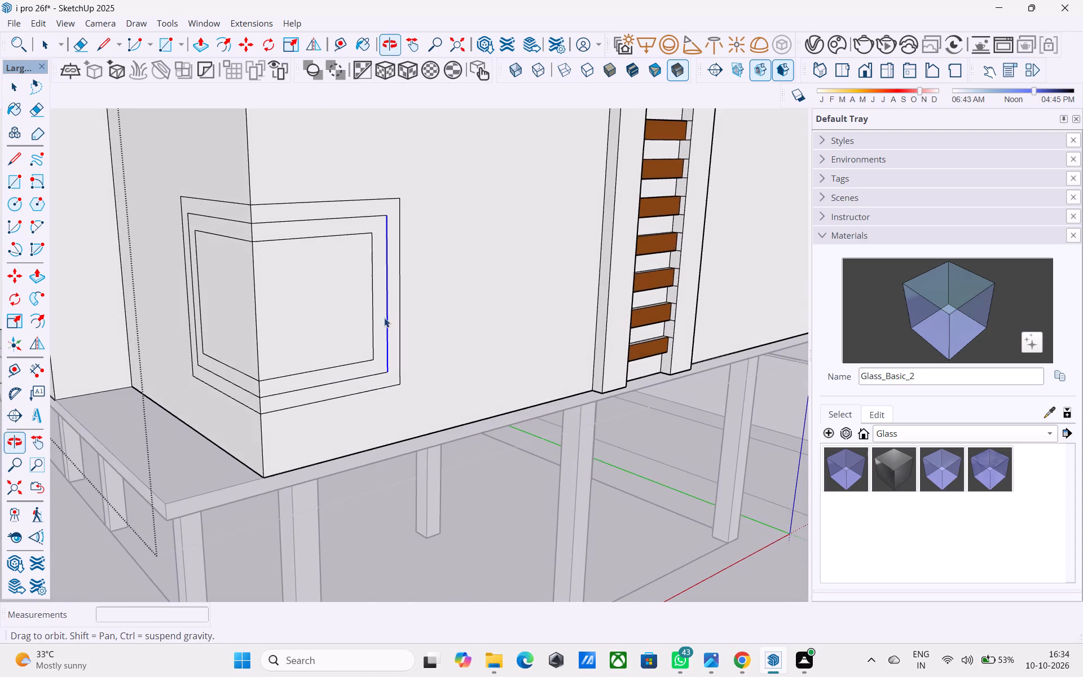
click(397, 309)
key(p)
click(398, 305)
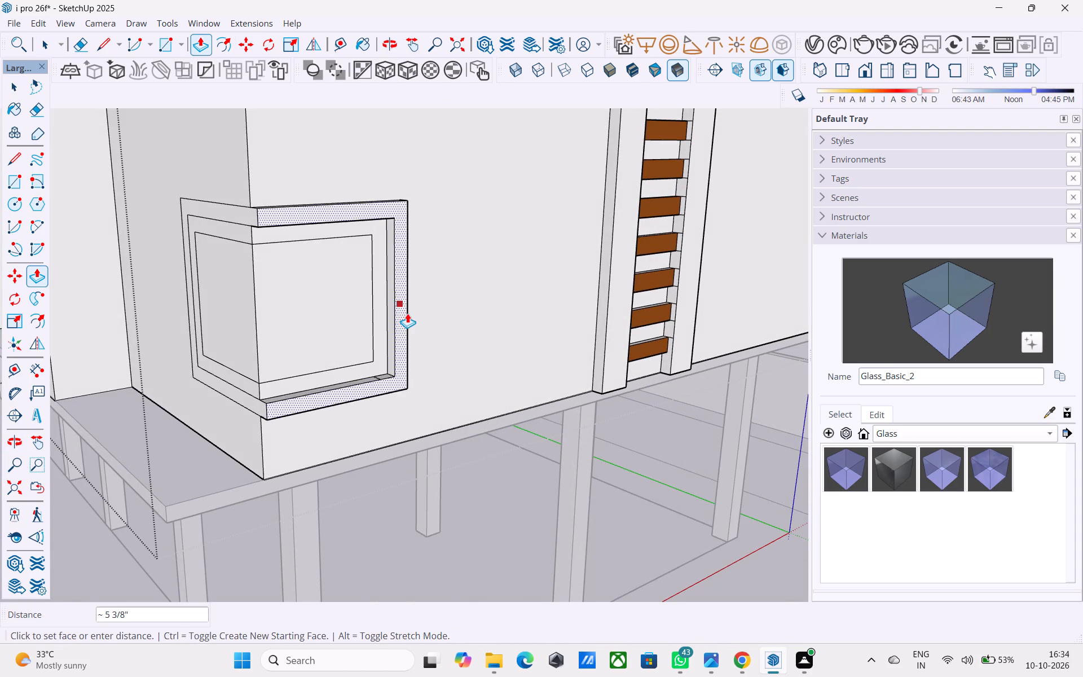
key(6)
key(shift+quotedbl)
key(Return)
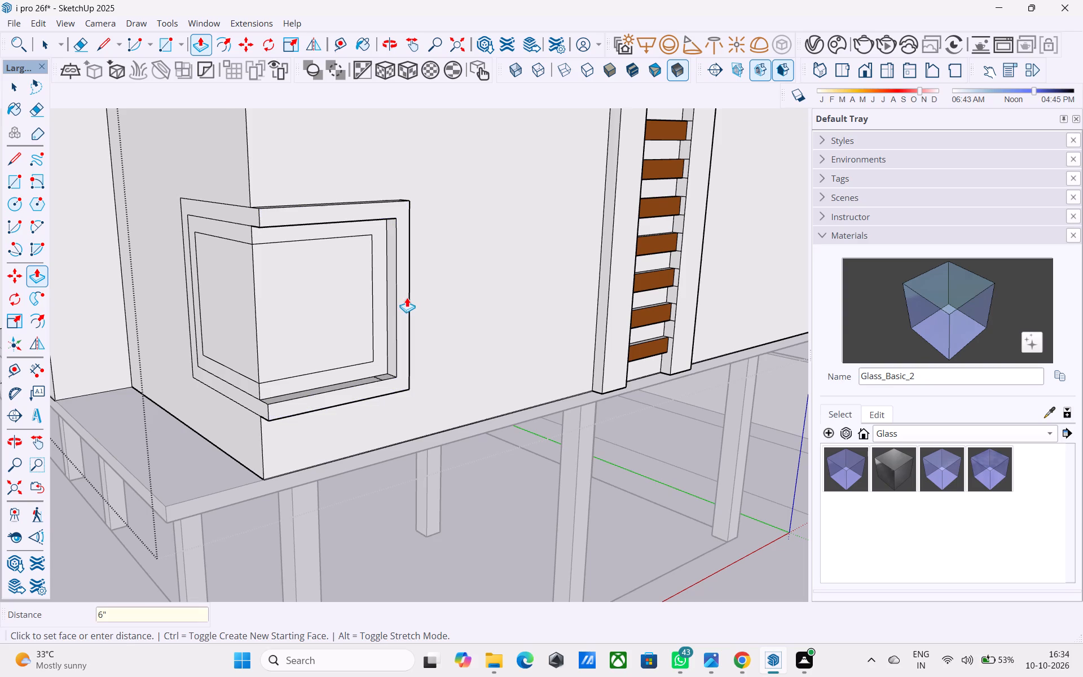
Push/Pull the lowest window's outer band outward with a 6" distance on the adjoining balcony-side face.
middle_drag(224, 311, 315, 321)
click(340, 225)
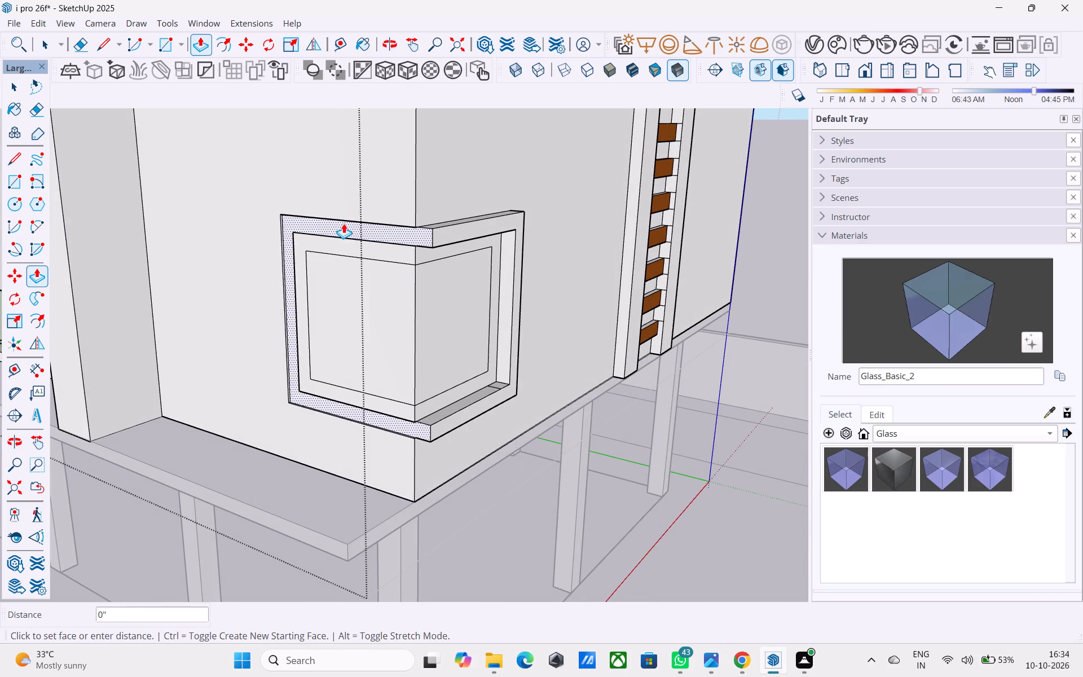
click(344, 223)
click(344, 223)
click(330, 230)
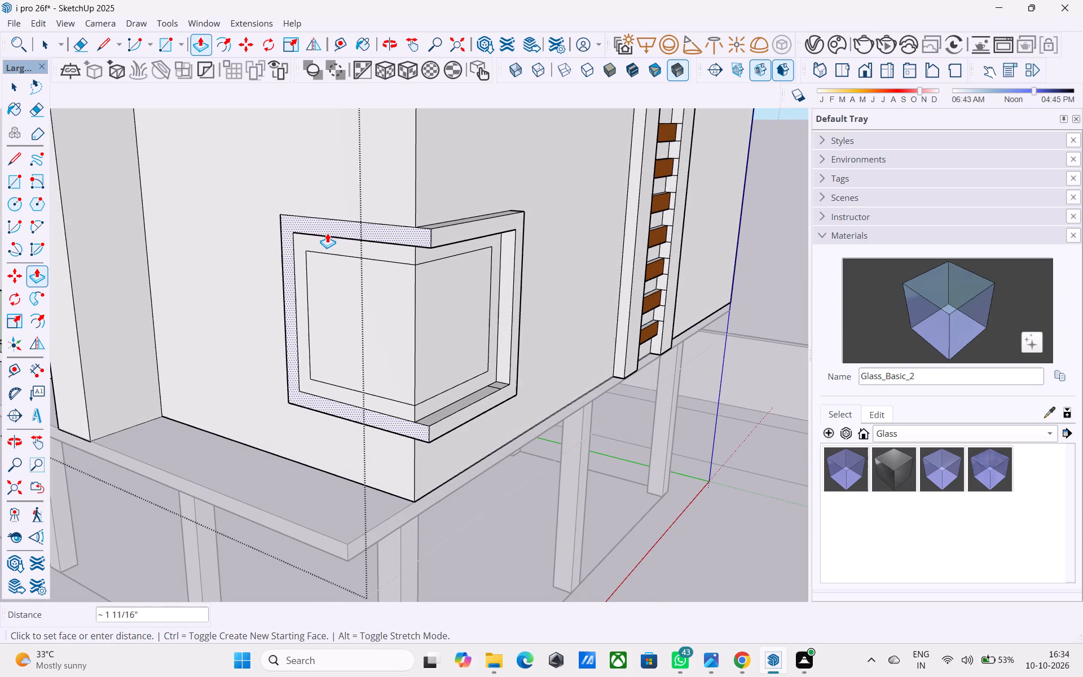
click(300, 164)
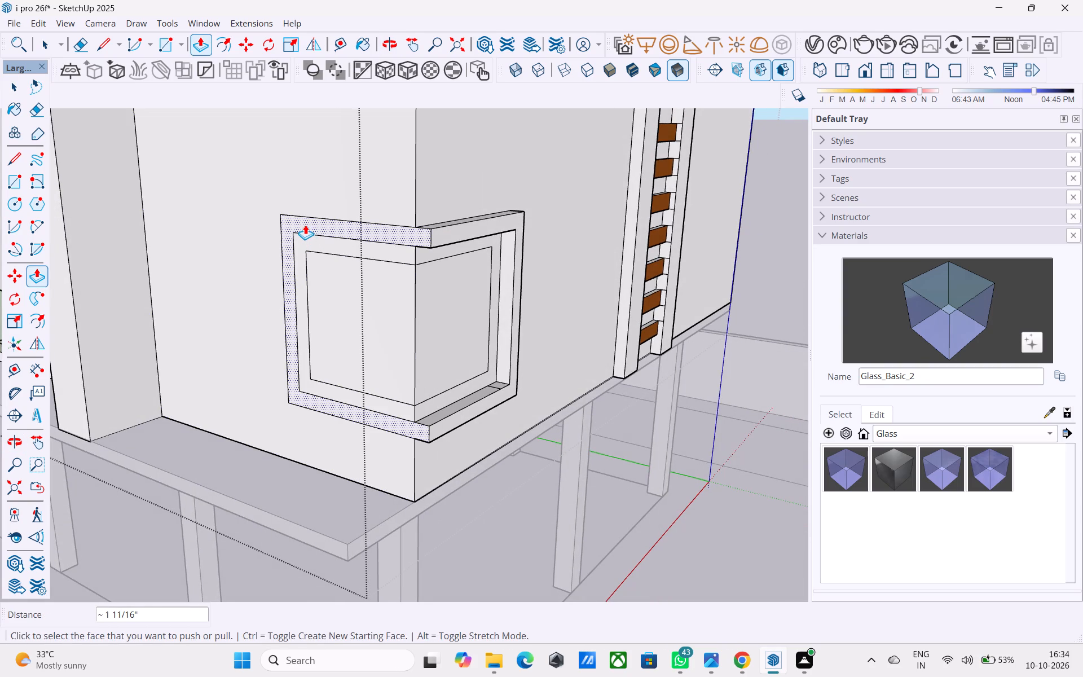
click(305, 225)
key(6)
key(shift+quotedbl)
key(Return)
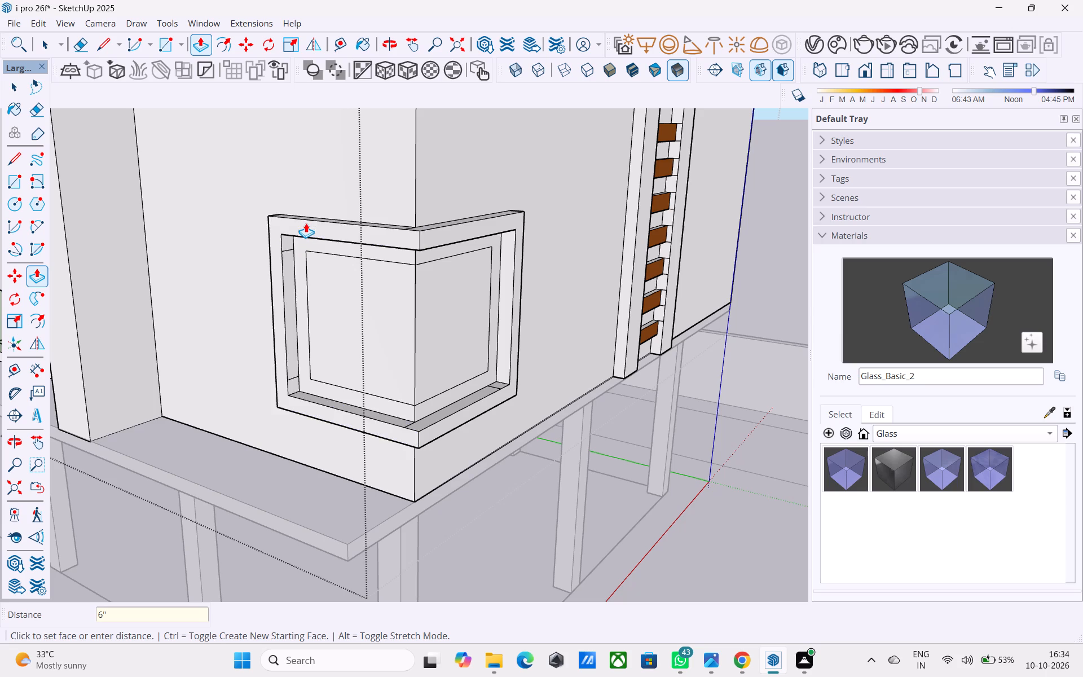
Push/Pull the top corner window's outer band on both faces, repeating the 6" distance.
scroll(308, 226, down, 7)
shift+middle_drag(306, 261, 267, 547)
shift+middle_drag(340, 316, 347, 548)
shift+middle_drag(365, 343, 371, 543)
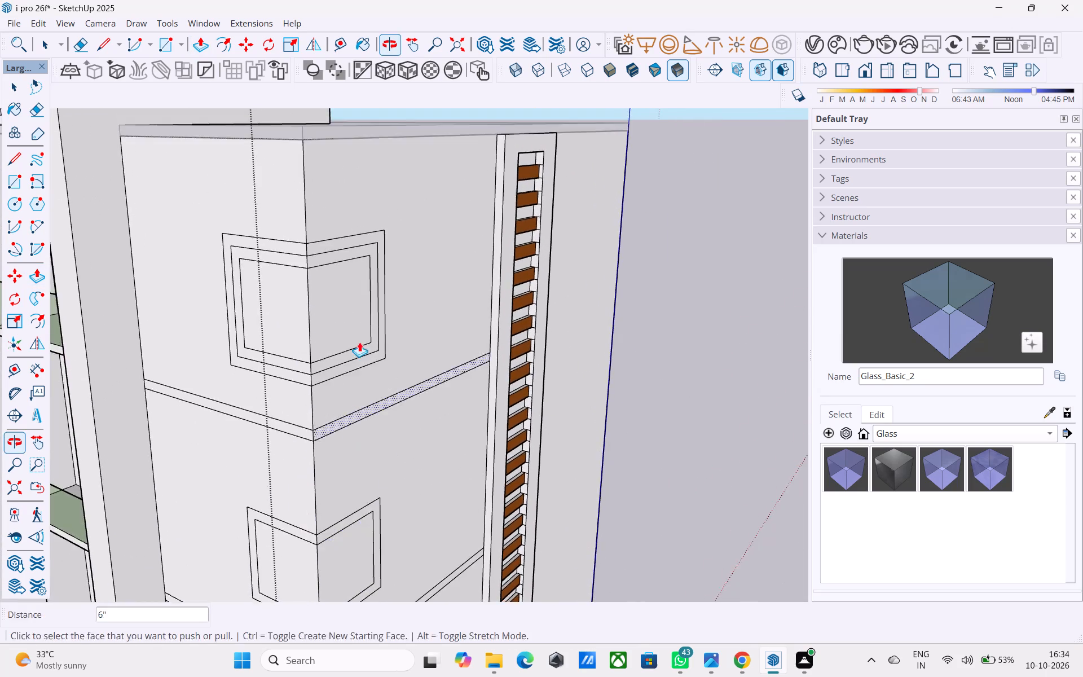
shift+middle_drag(360, 340, 363, 422)
scroll(377, 333, up, 7)
double_click(373, 324)
double_click(187, 355)
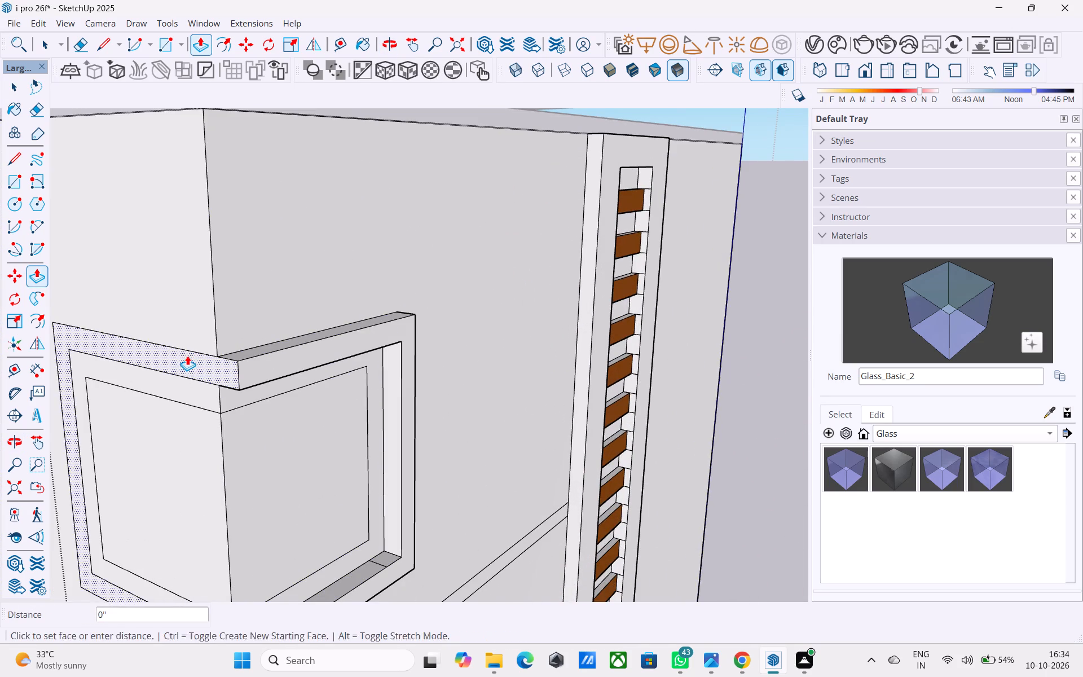
Erase the leftover seam edges on the top surface and the sill and side reveals of the top corner window's surround, saving the model.
scroll(188, 354, down, 6)
middle_drag(204, 362, 199, 458)
key(e)
scroll(200, 361, up, 4)
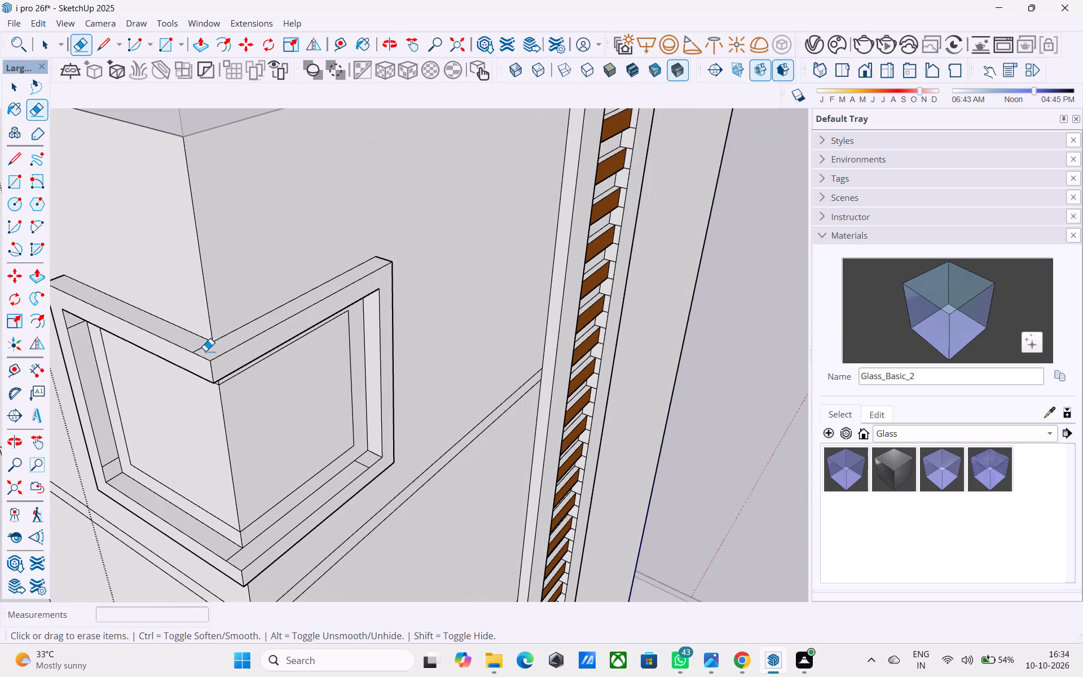
drag(205, 350, 199, 346)
click(111, 465)
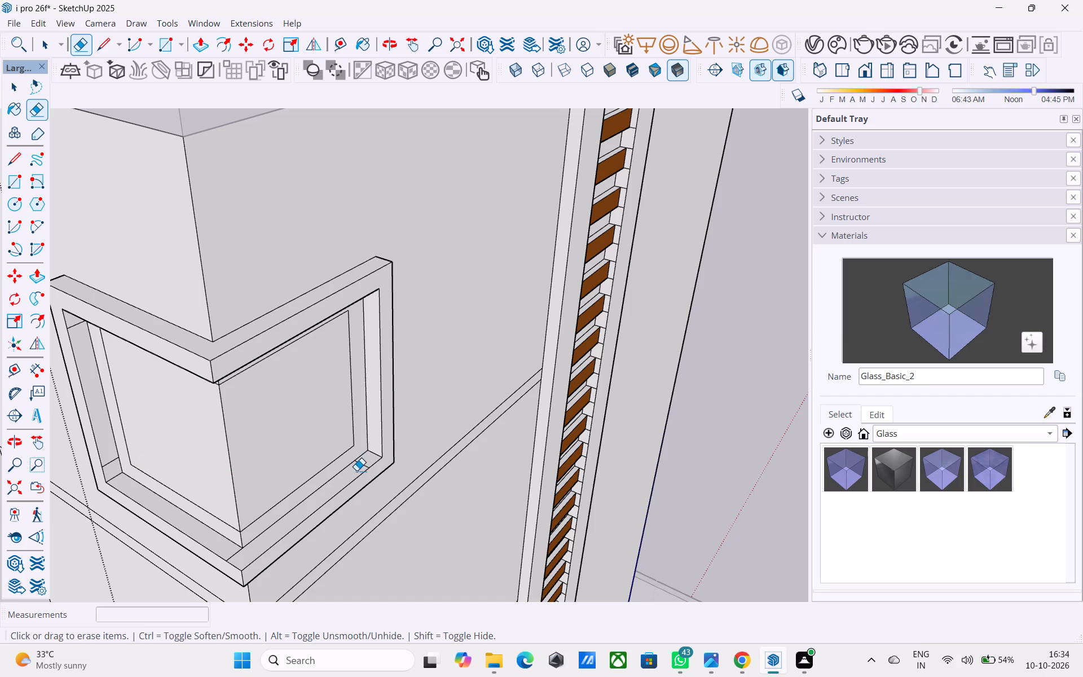
click(362, 461)
drag(111, 462, 112, 470)
drag(73, 326, 89, 389)
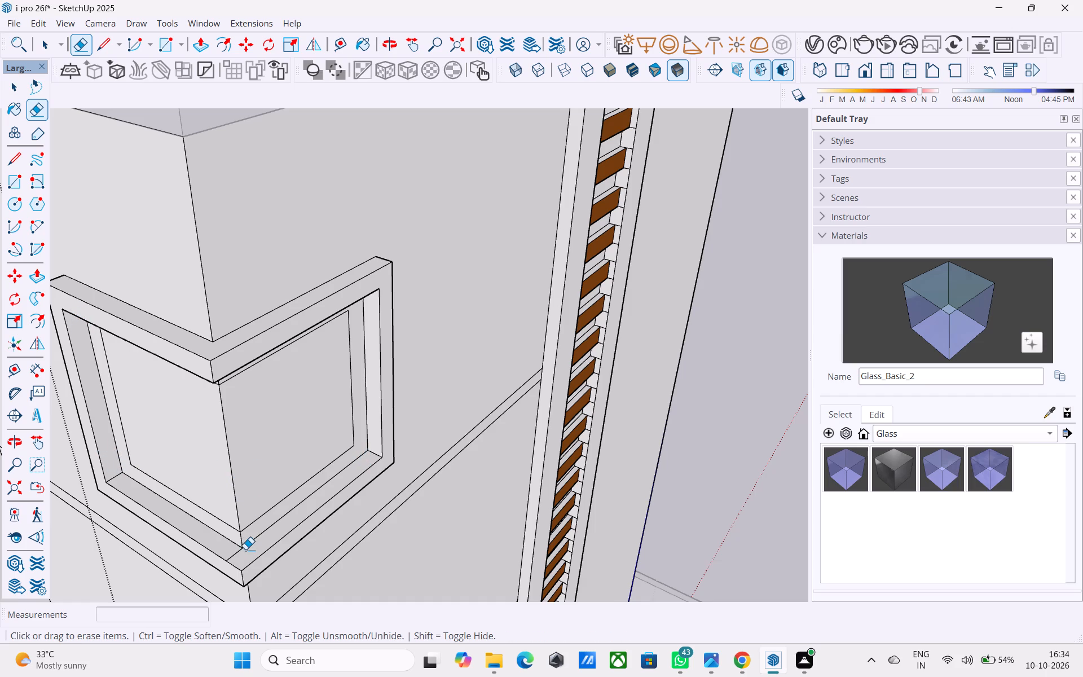
click(234, 553)
shift+middle_drag(238, 526, 333, 420)
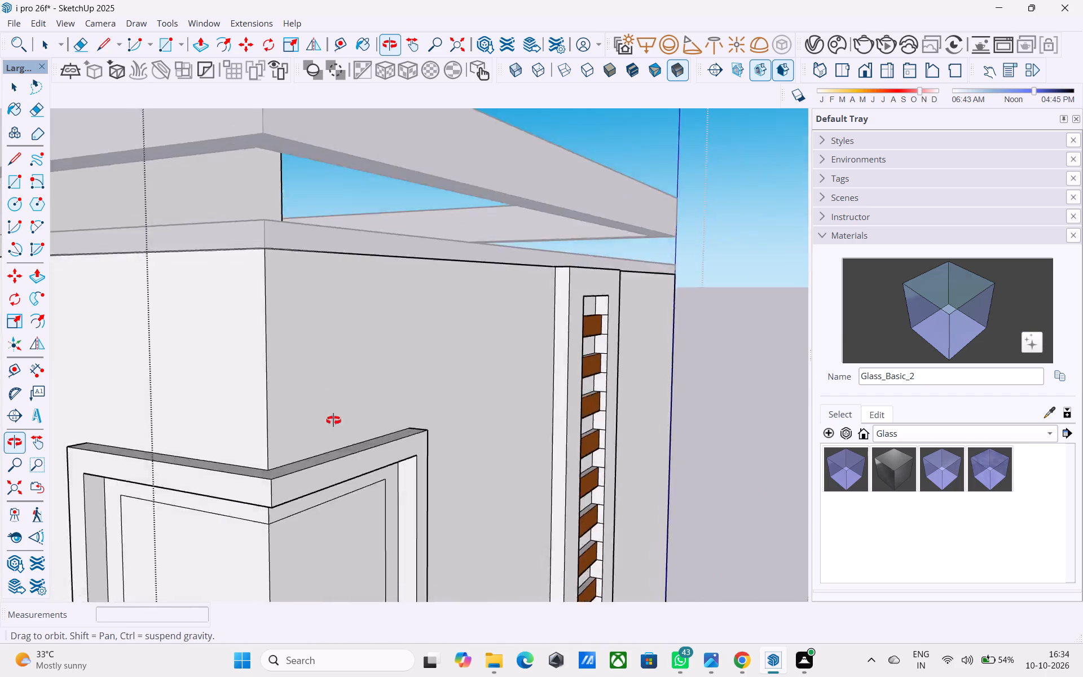
shift+middle_drag(333, 420, 340, 290)
middle_drag(297, 465, 468, 372)
key(ctrl+s)
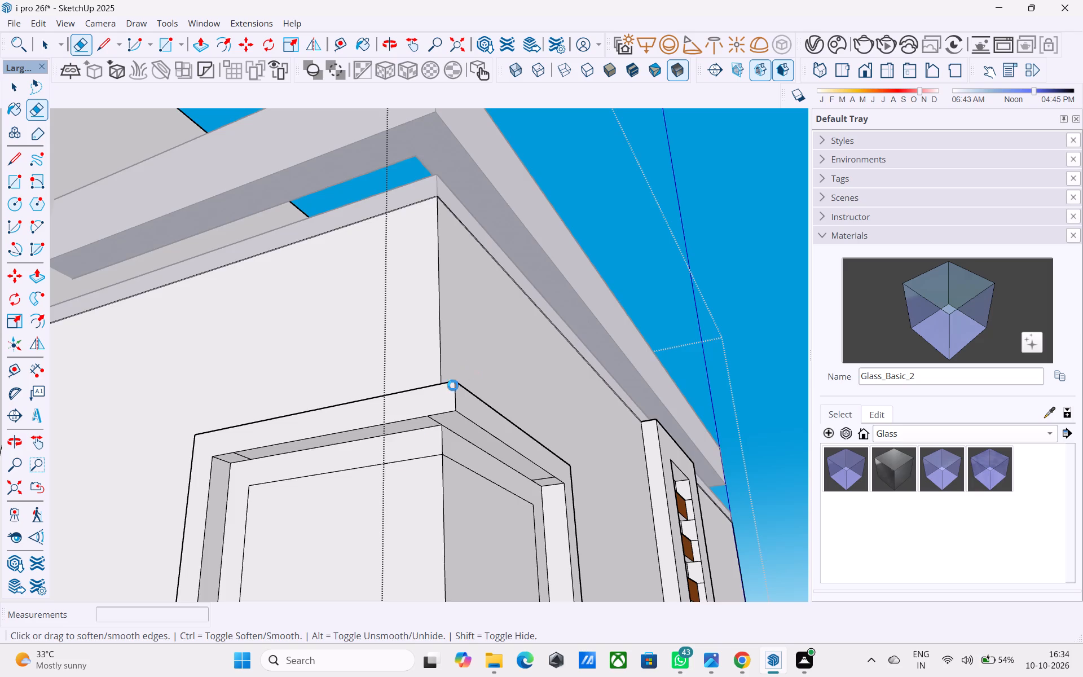
Erase the leftover seam edges on the head underside of the top corner window's surround, on both faces and at the corner.
middle_drag(400, 459, 433, 386)
scroll(438, 381, up, 3)
click(472, 339)
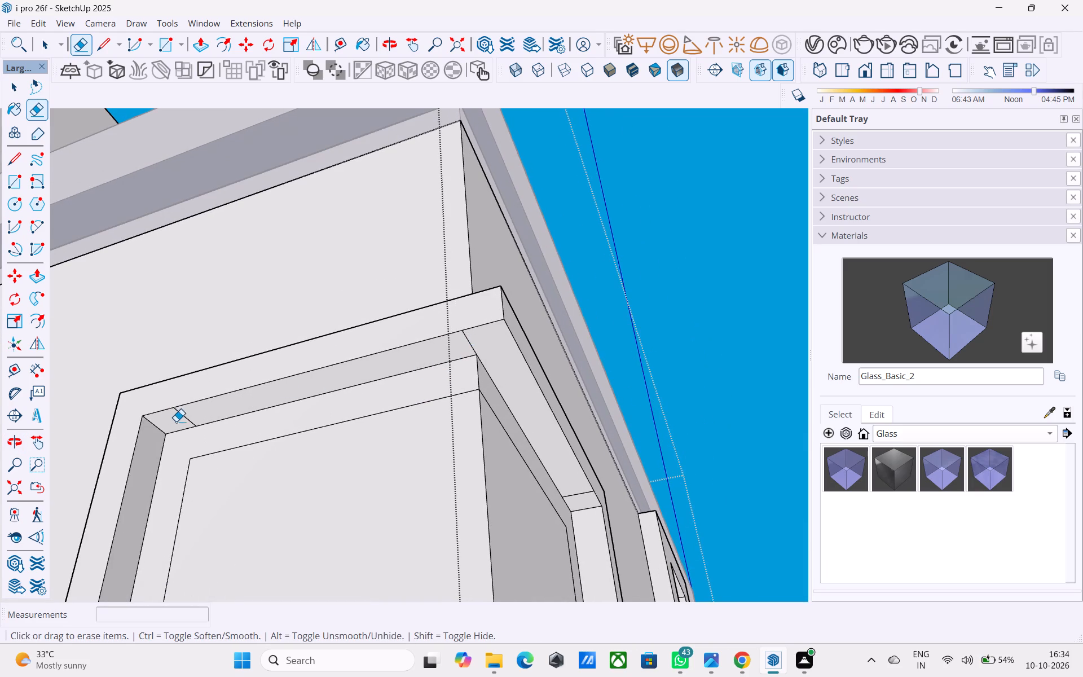
drag(187, 415, 164, 432)
key(ctrl+z)
scroll(205, 414, up, 3)
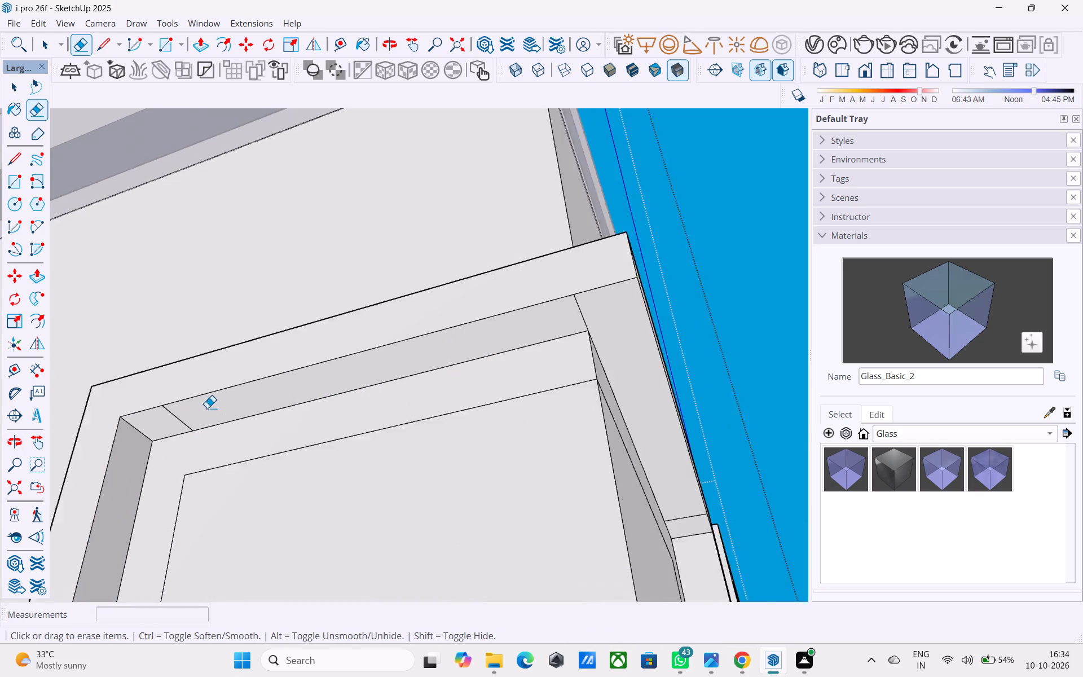
scroll(207, 408, up, 3)
drag(182, 421, 174, 424)
scroll(171, 423, down, 5)
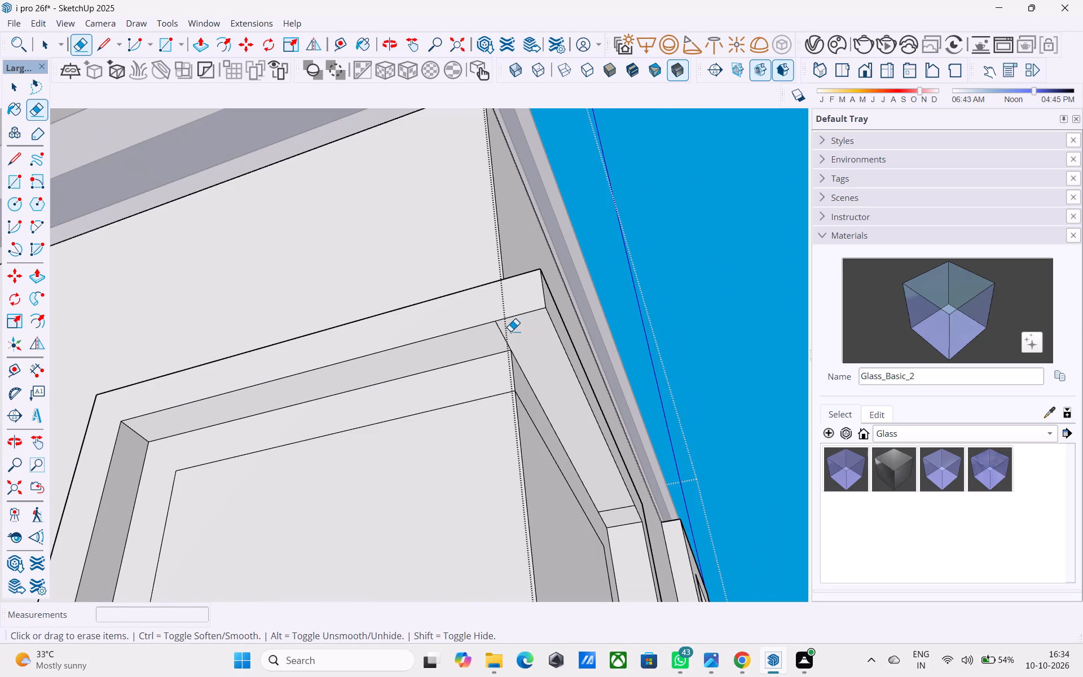
drag(510, 331, 496, 341)
scroll(354, 328, down, 8)
scroll(491, 445, up, 8)
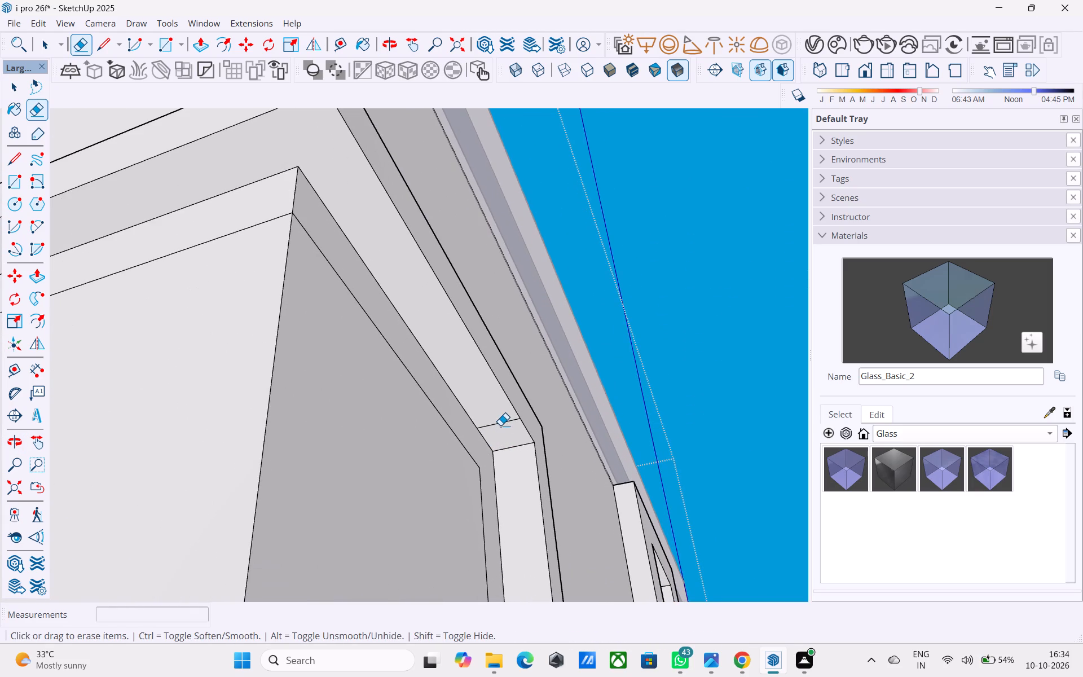
click(500, 425)
scroll(490, 417, down, 15)
Erase the leftover seam edges on the sill and balcony-side reveal of the lowest corner window's surround.
middle_drag(456, 323, 405, 420)
middle_drag(408, 433, 445, 374)
shift+middle_drag(466, 461, 549, 207)
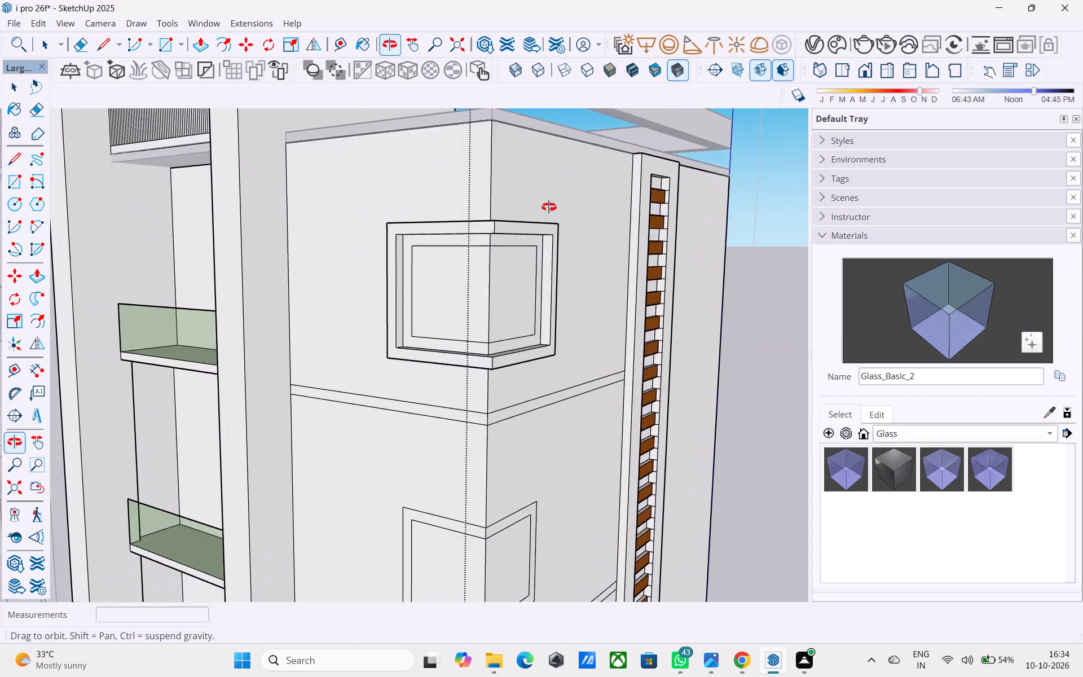
shift+middle_drag(549, 207, 494, 297)
shift+middle_drag(460, 429, 507, 143)
shift+middle_drag(514, 427, 511, 223)
shift+middle_drag(487, 366, 482, 372)
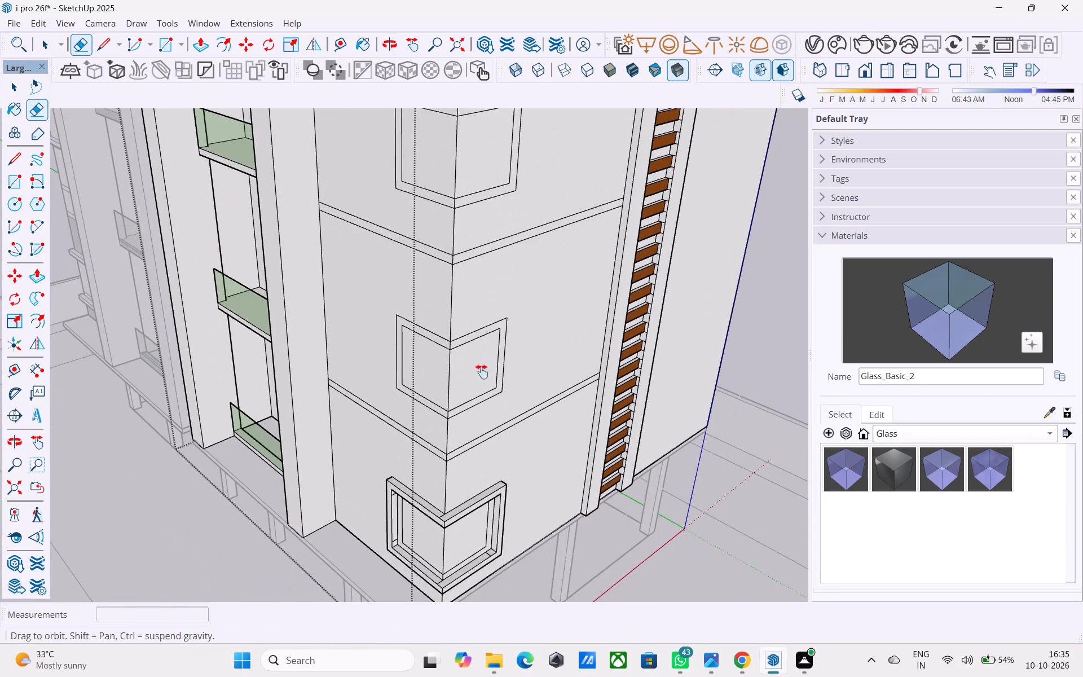
shift+middle_drag(482, 372, 477, 391)
scroll(399, 581, up, 6)
shift+middle_drag(429, 581, 444, 358)
scroll(517, 381, up, 7)
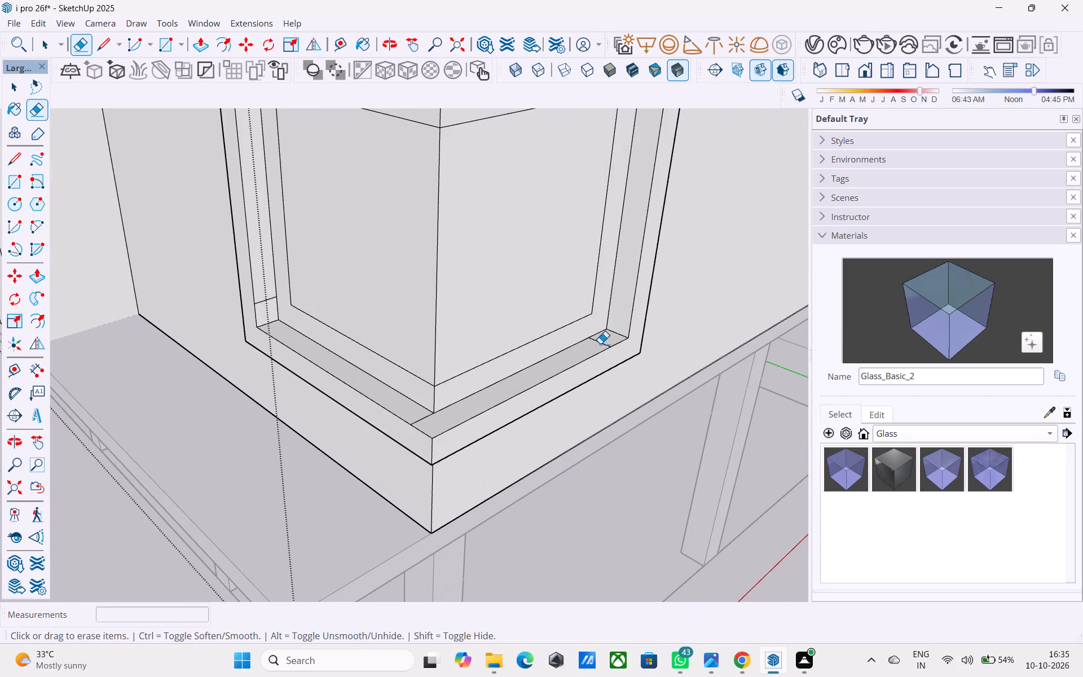
click(601, 342)
click(422, 419)
shift+middle_drag(377, 359, 405, 405)
scroll(322, 351, up, 1)
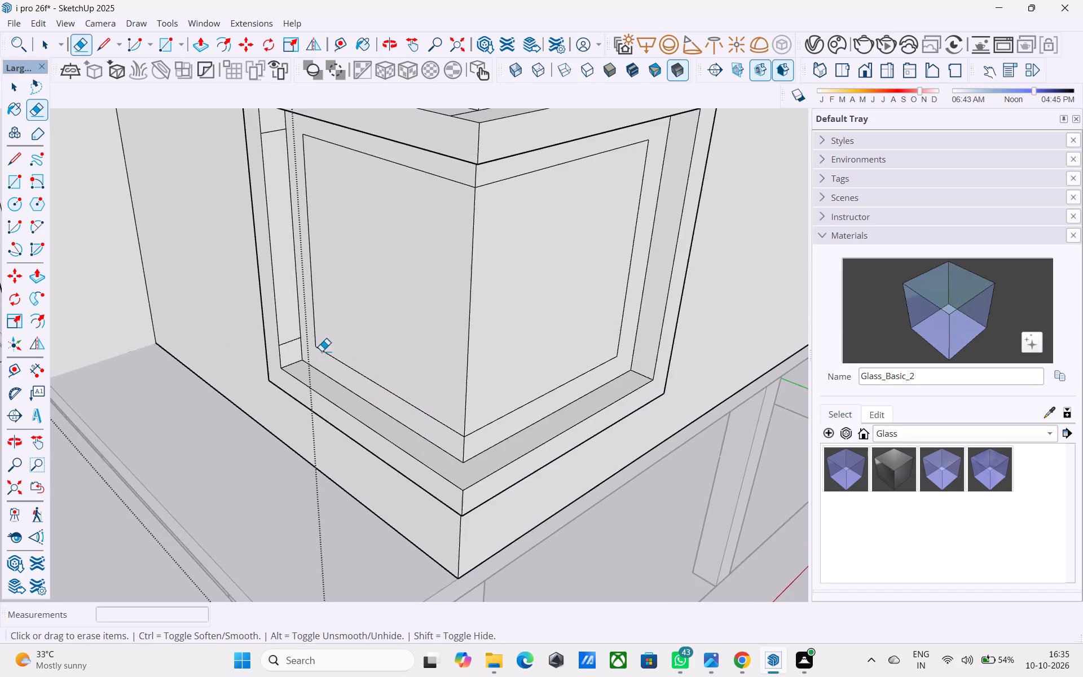
scroll(322, 351, up, 1)
click(287, 340)
shift+middle_drag(283, 322, 328, 408)
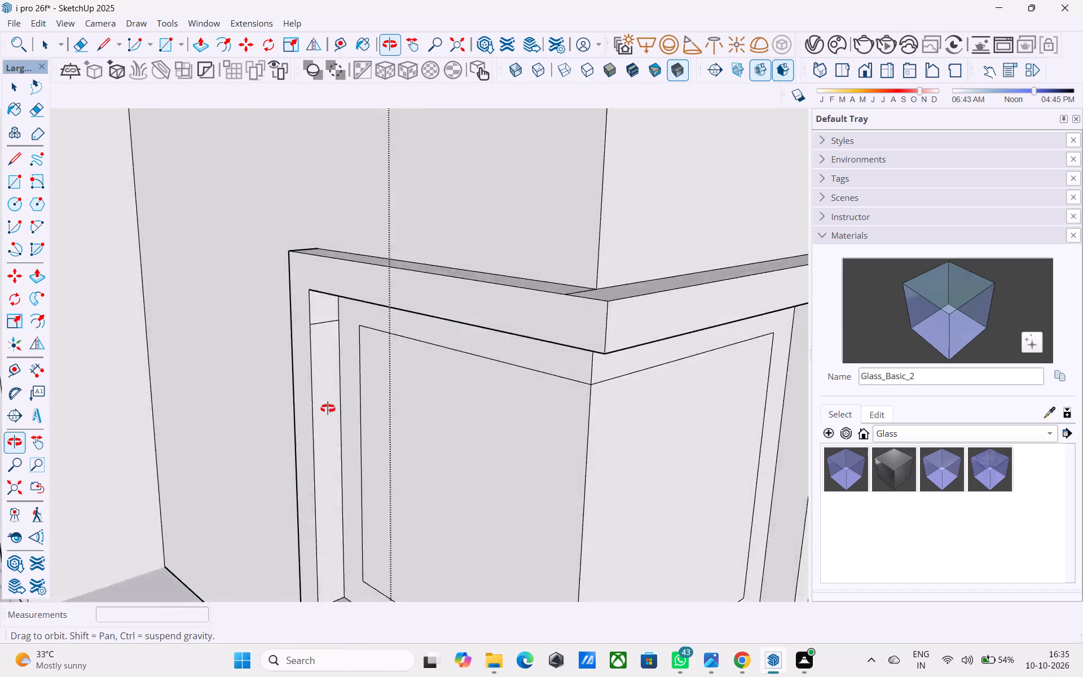
shift+middle_drag(328, 408, 328, 377)
click(333, 320)
Erase the seam edges across the head underside of the lowest corner window's surround and save the model.
shift+middle_drag(345, 315, 340, 329)
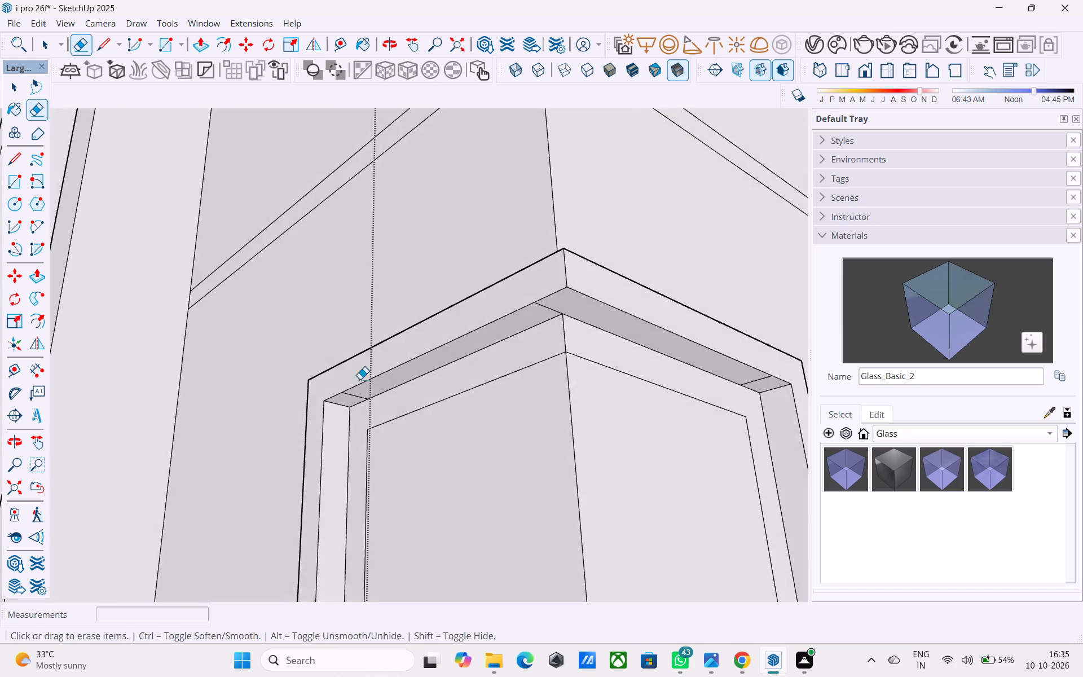
middle_drag(362, 385, 356, 349)
shift+scroll(360, 369, up, 4)
drag(354, 359, 352, 372)
shift+middle_drag(431, 331, 255, 420)
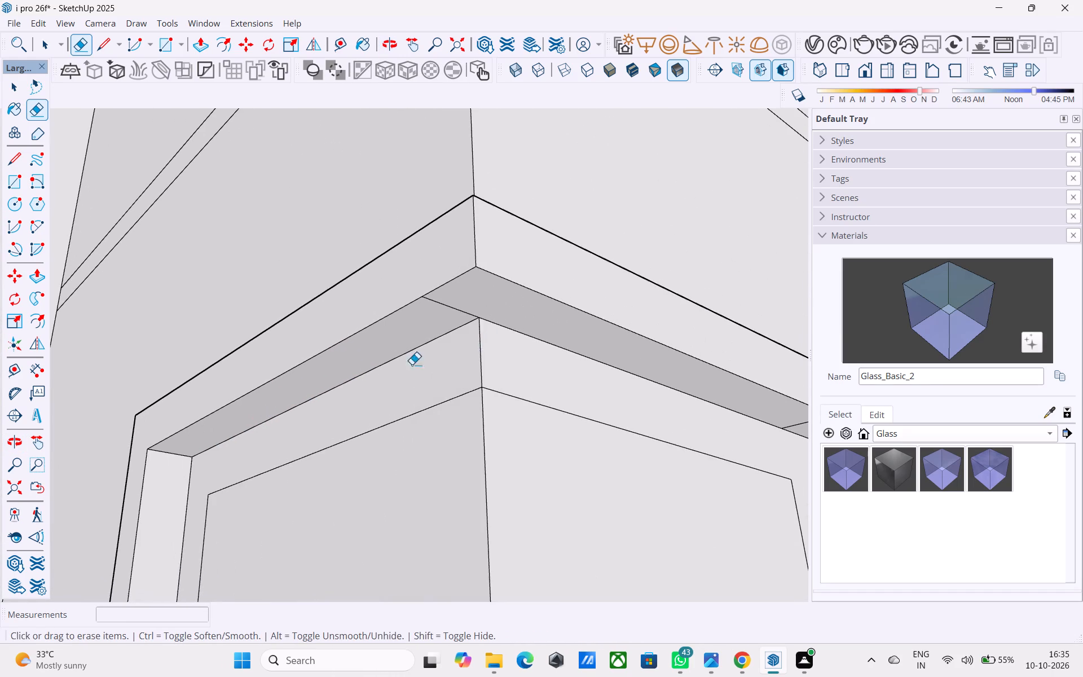
click(466, 314)
scroll(420, 303, down, 8)
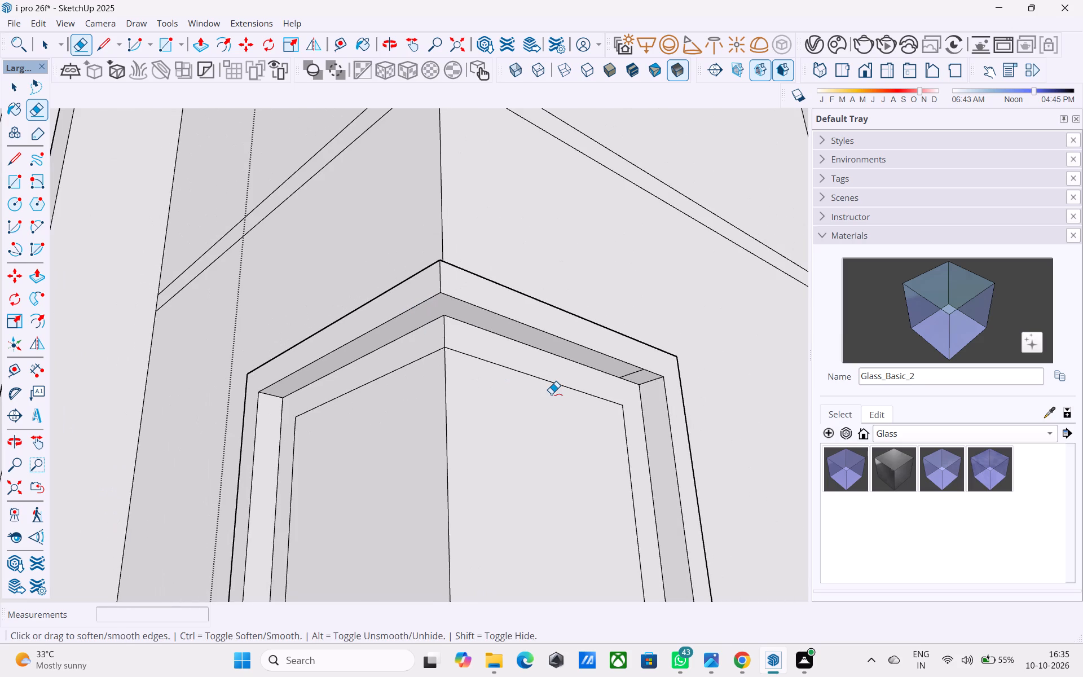
key(ctrl+s)
scroll(620, 405, up, 5)
click(641, 356)
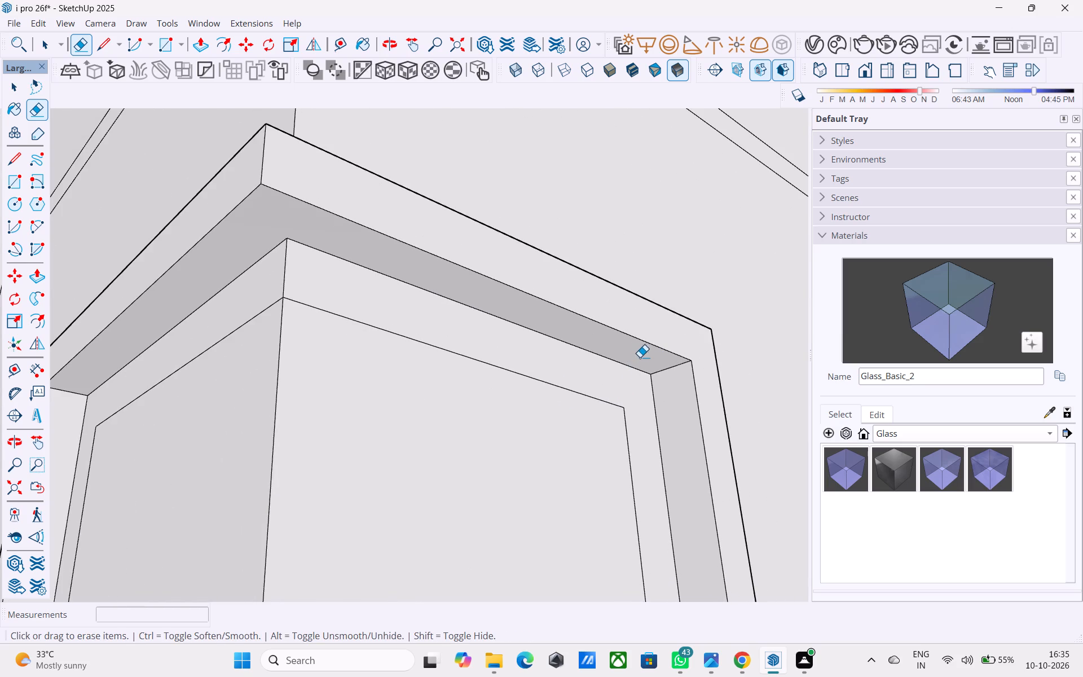
scroll(622, 386, down, 15)
Copy the second-lowest corner window's top edge 6" upward on the louvre-side face.
key(space)
scroll(563, 424, down, 1)
middle_drag(560, 430, 573, 526)
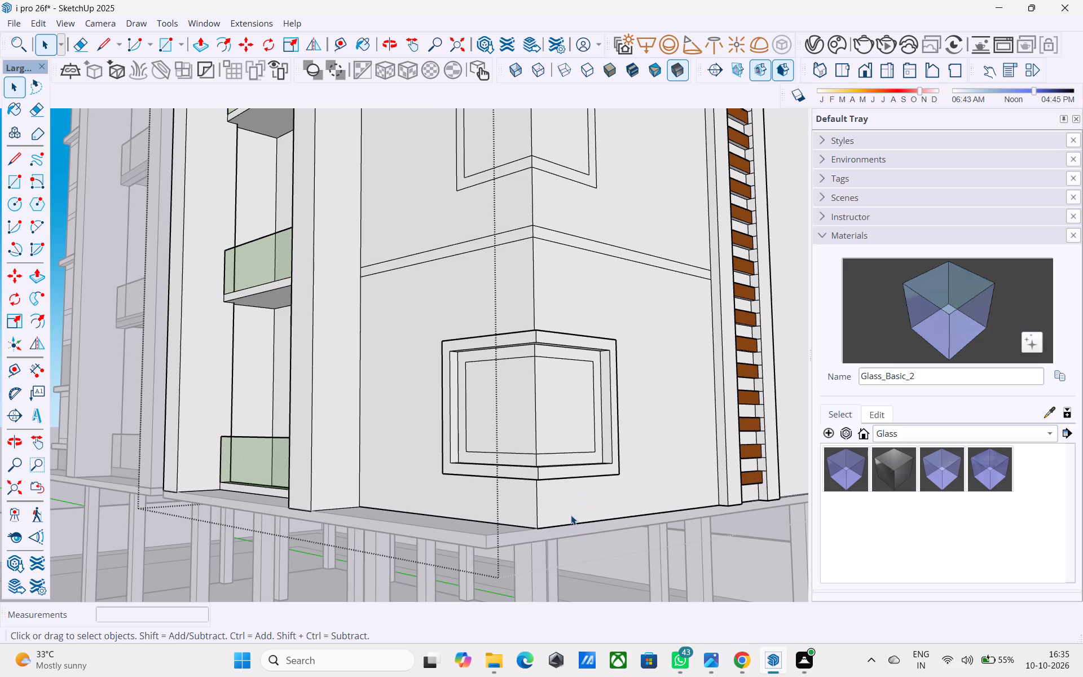
scroll(578, 496, down, 2)
scroll(525, 317, down, 1)
shift+middle_drag(525, 315, 508, 486)
middle_drag(550, 293, 543, 333)
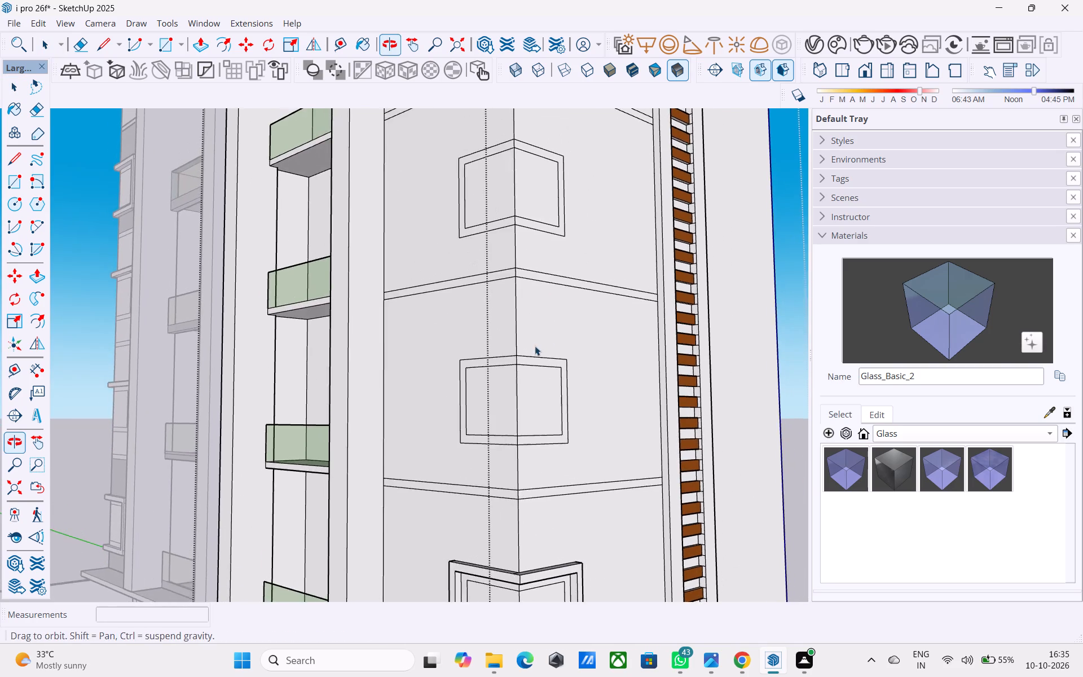
scroll(528, 370, up, 2)
click(525, 358)
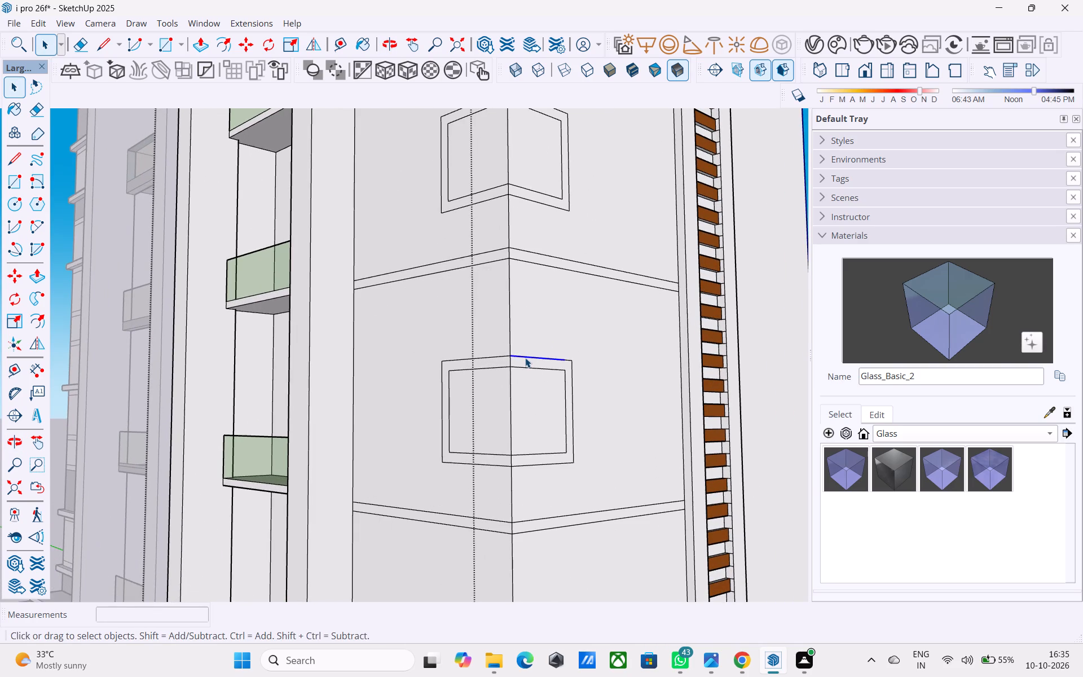
middle_drag(525, 357, 498, 362)
scroll(530, 385, up, 6)
middle_drag(548, 373, 499, 397)
scroll(628, 358, up, 2)
shift+click(604, 331)
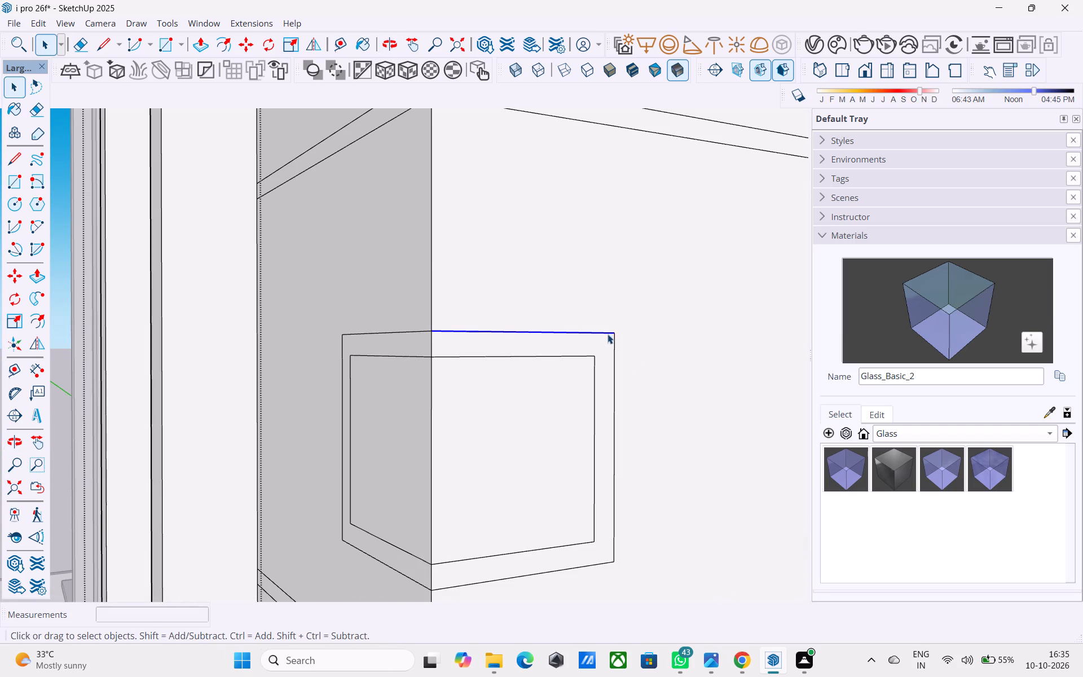
key(m)
click(615, 334)
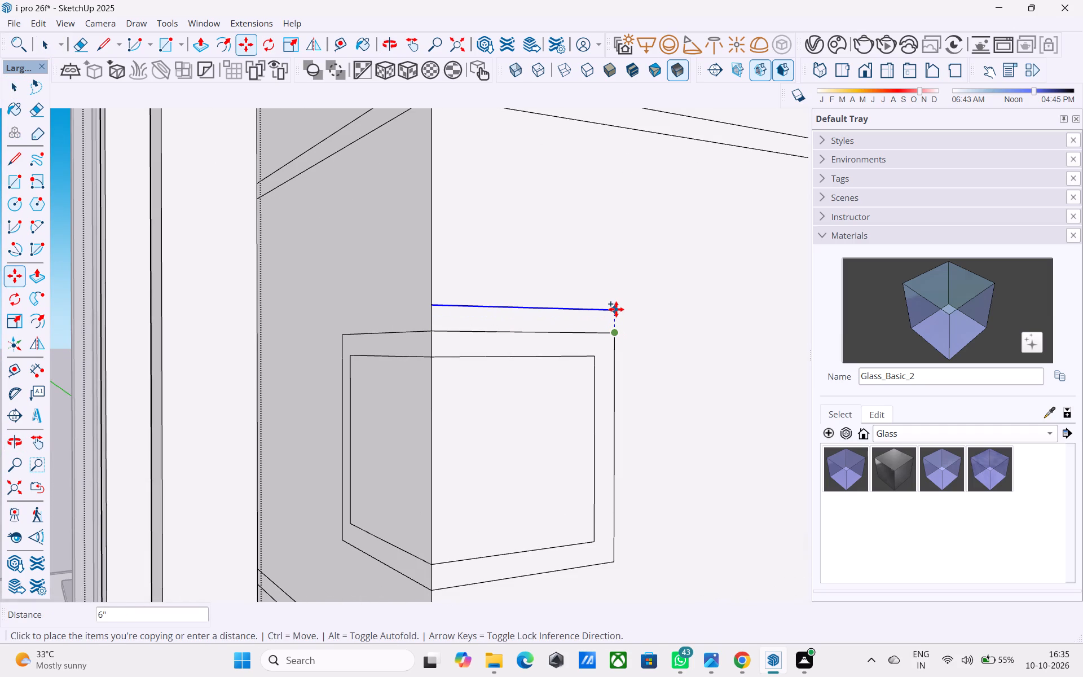
click(617, 308)
Copy the main segment of the same window's top edge 6" upward on the balcony-side face, meeting the first copied line at the corner.
middle_drag(403, 337, 495, 372)
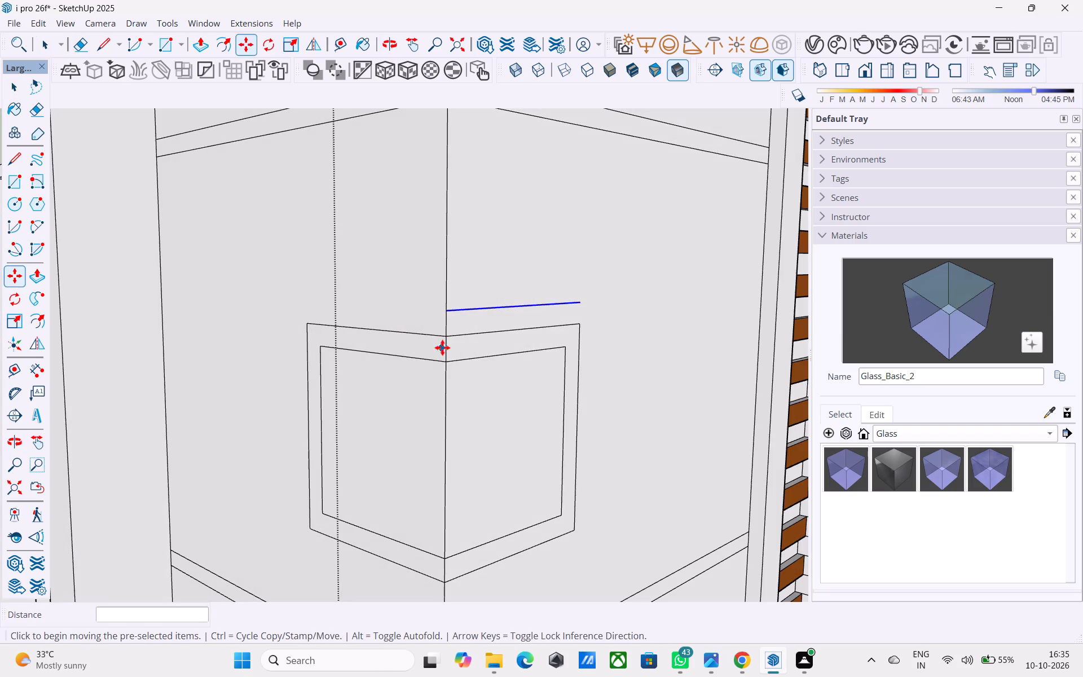
key(space)
text(m)
key(space)
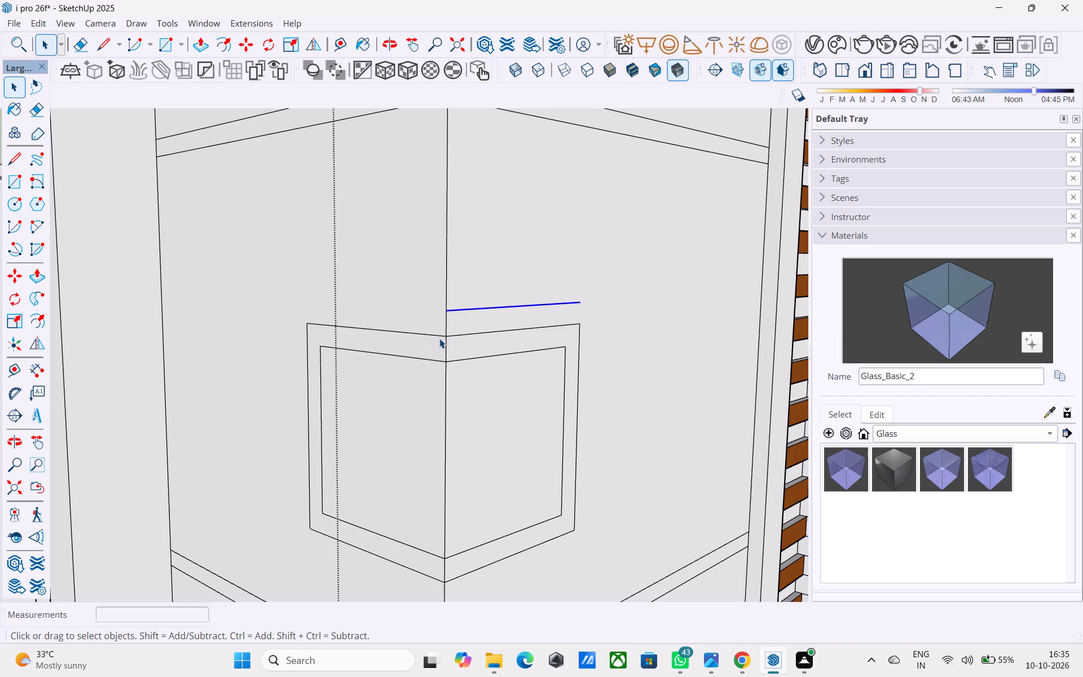
click(439, 336)
key(m)
click(447, 337)
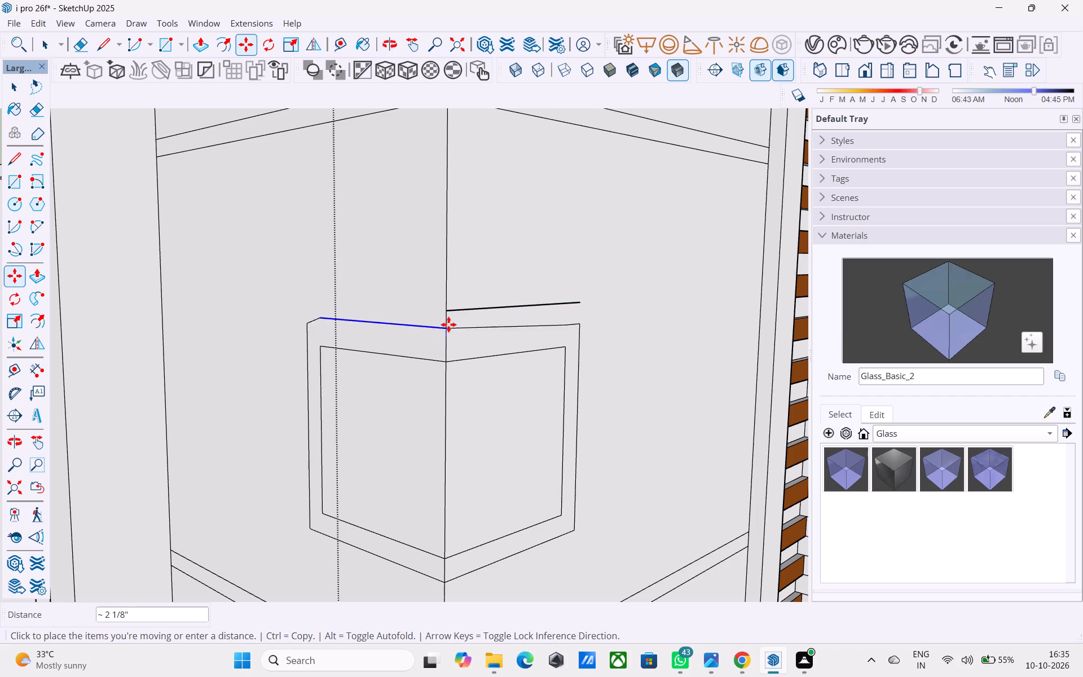
click(452, 311)
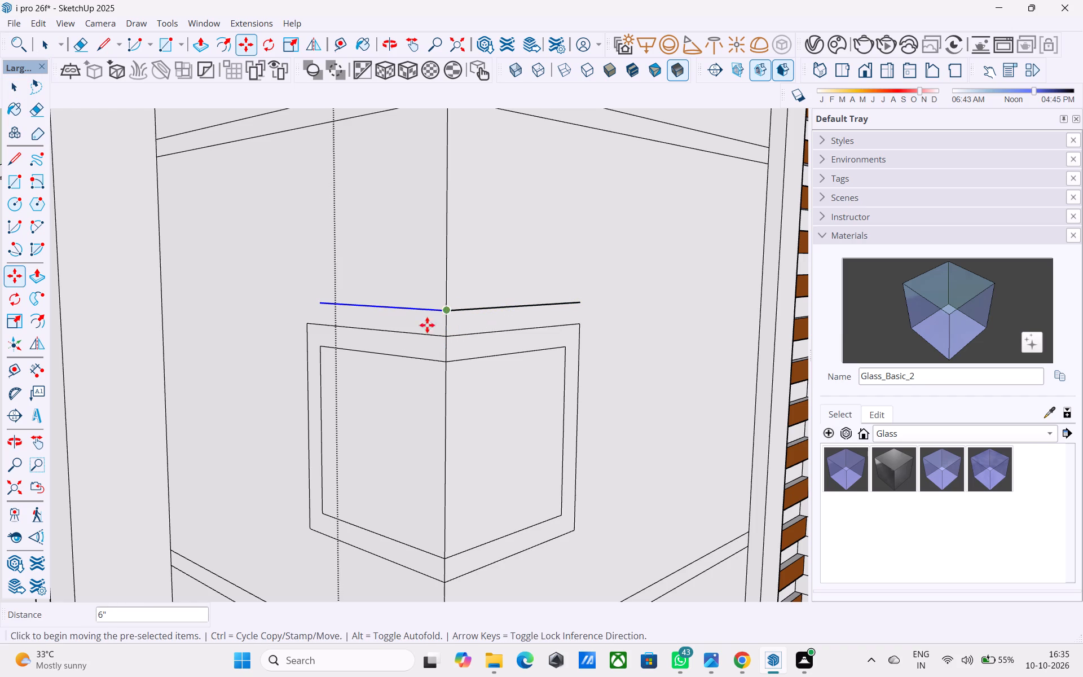
Copy the short end segment of the balcony-side top edge up to the end of the raised line.
shift+middle_drag(301, 336, 400, 385)
scroll(402, 380, up, 4)
key(space)
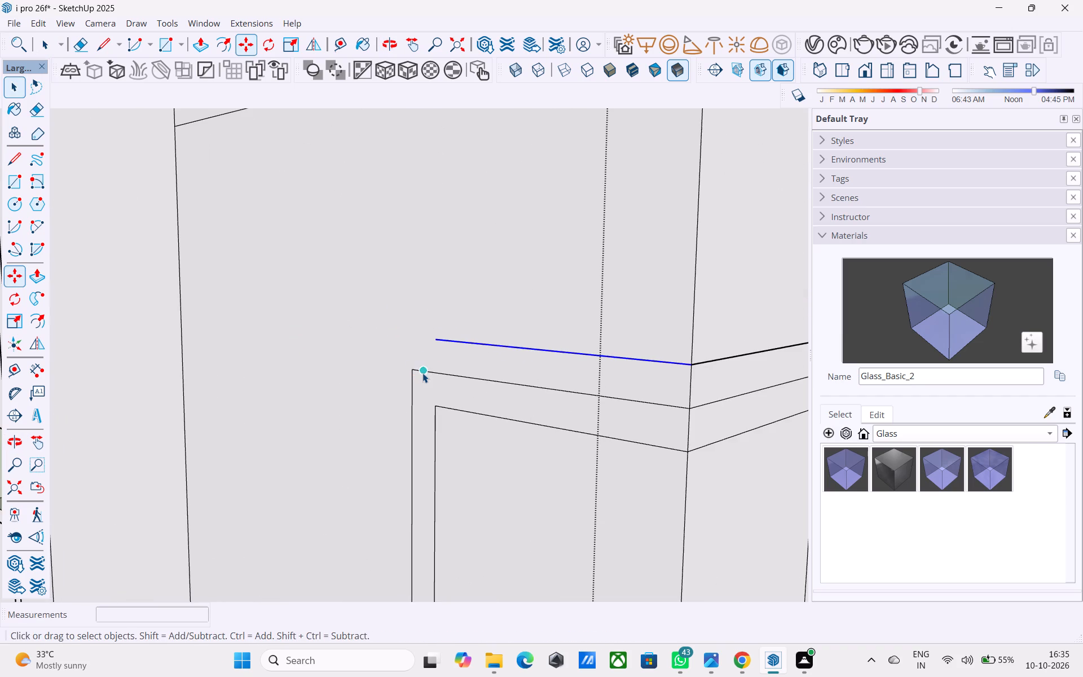
click(422, 372)
key(m)
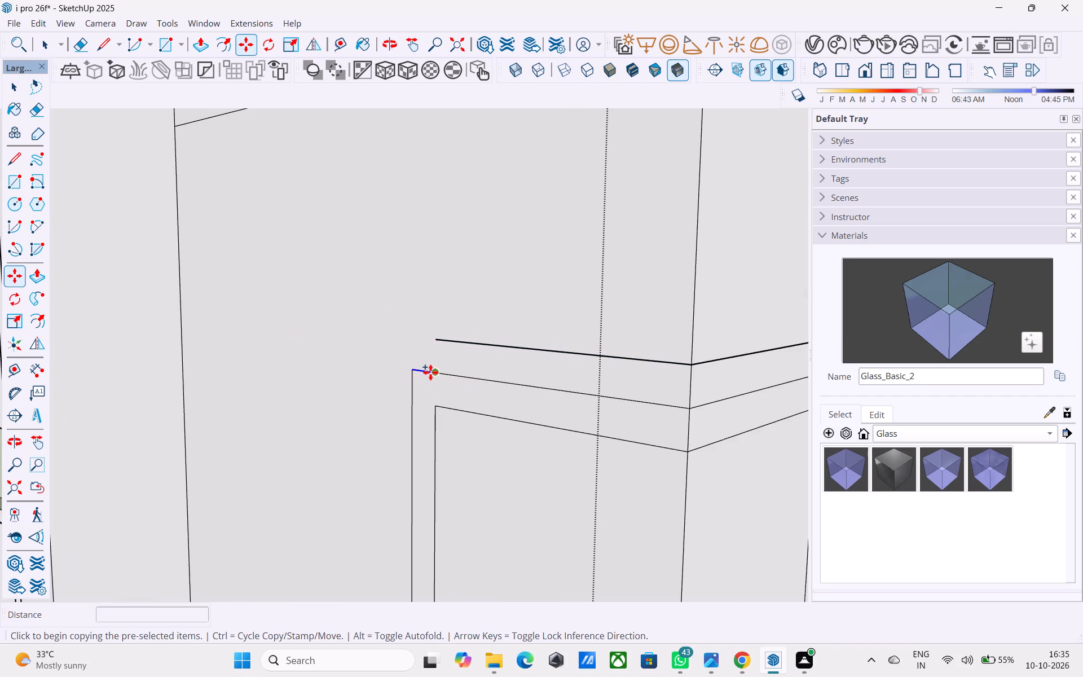
click(433, 372)
click(438, 342)
scroll(477, 442, down, 9)
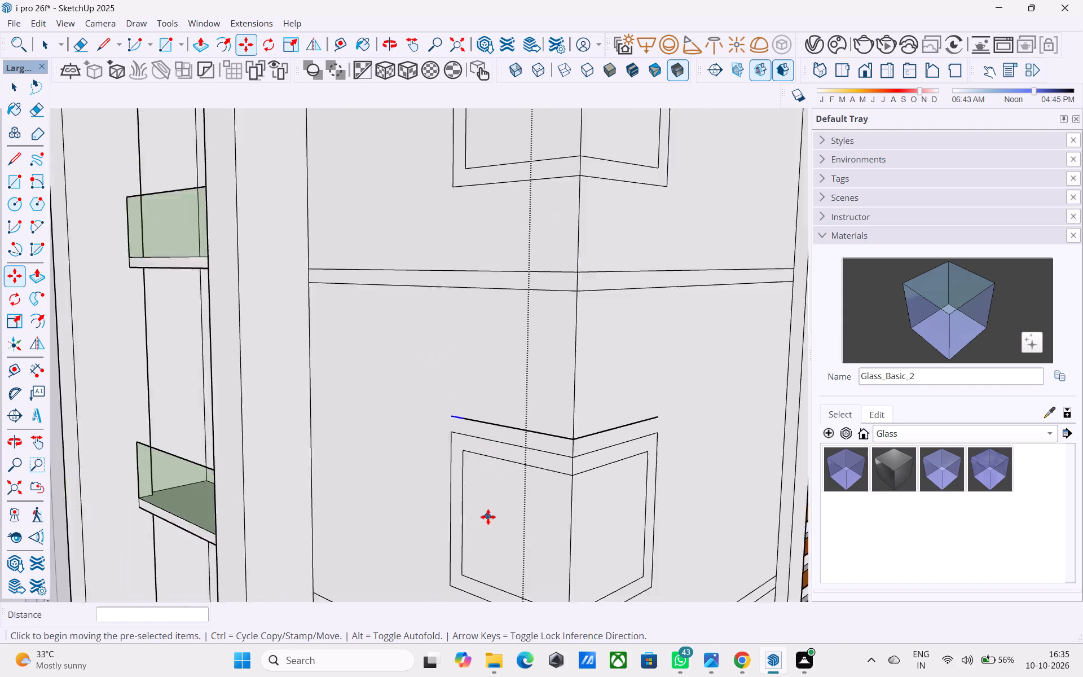
Copy the main top edge segment of the second-highest corner window 6" upward on the louvre-side face.
scroll(488, 517, down, 5)
middle_drag(517, 460, 449, 638)
shift+middle_drag(513, 482, 498, 534)
scroll(478, 463, up, 6)
key(space)
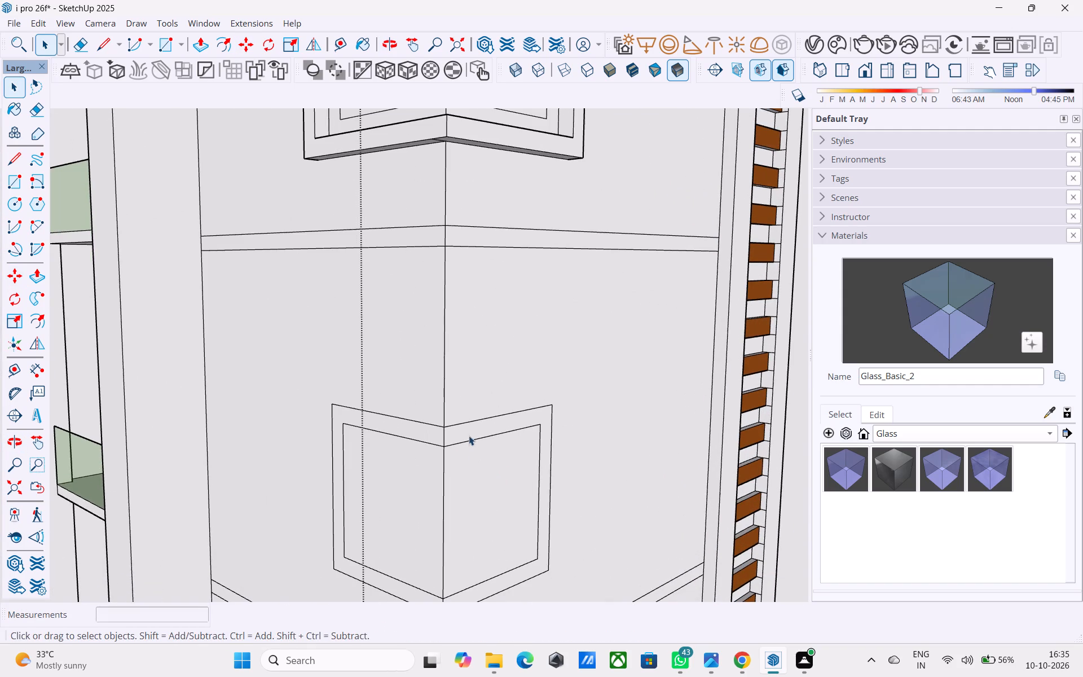
click(466, 420)
click(468, 421)
key(m)
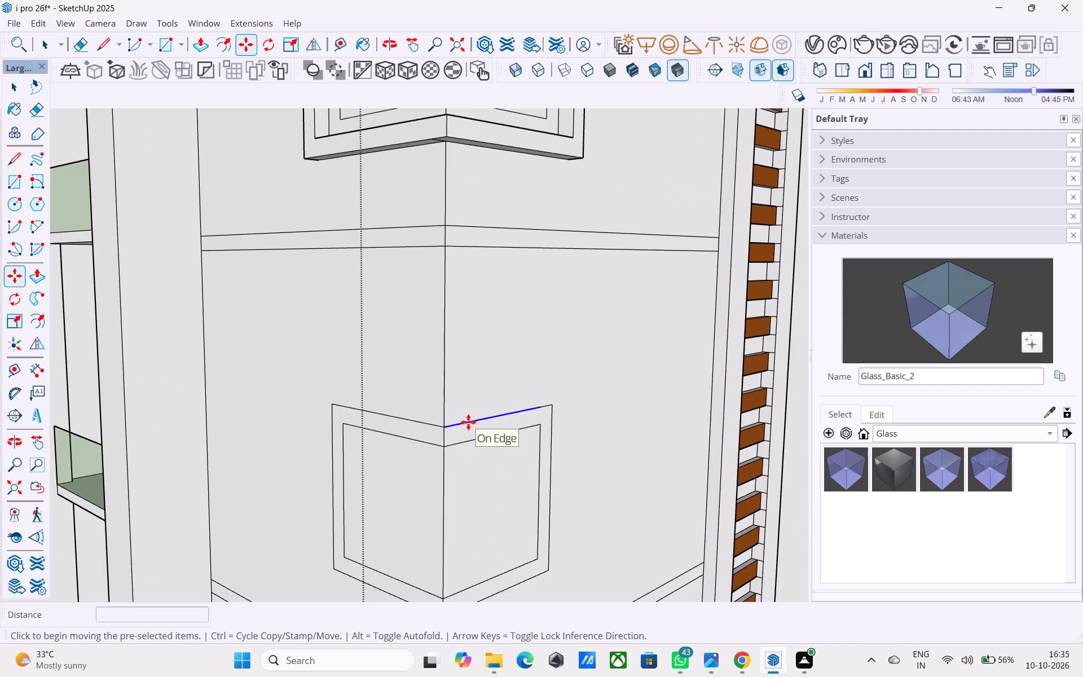
click(447, 427)
click(444, 408)
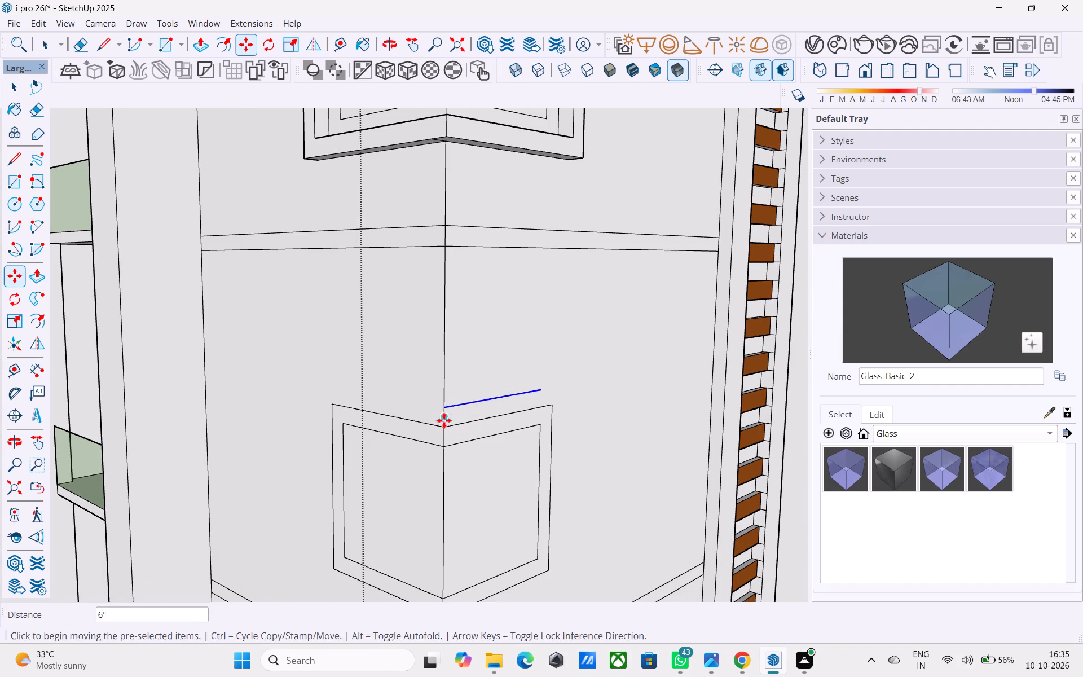
Copy the main top edge segment of the second-highest corner window upward on the balcony-side face, meeting the raised louvre-side line at the corner.
key(space)
text(m)
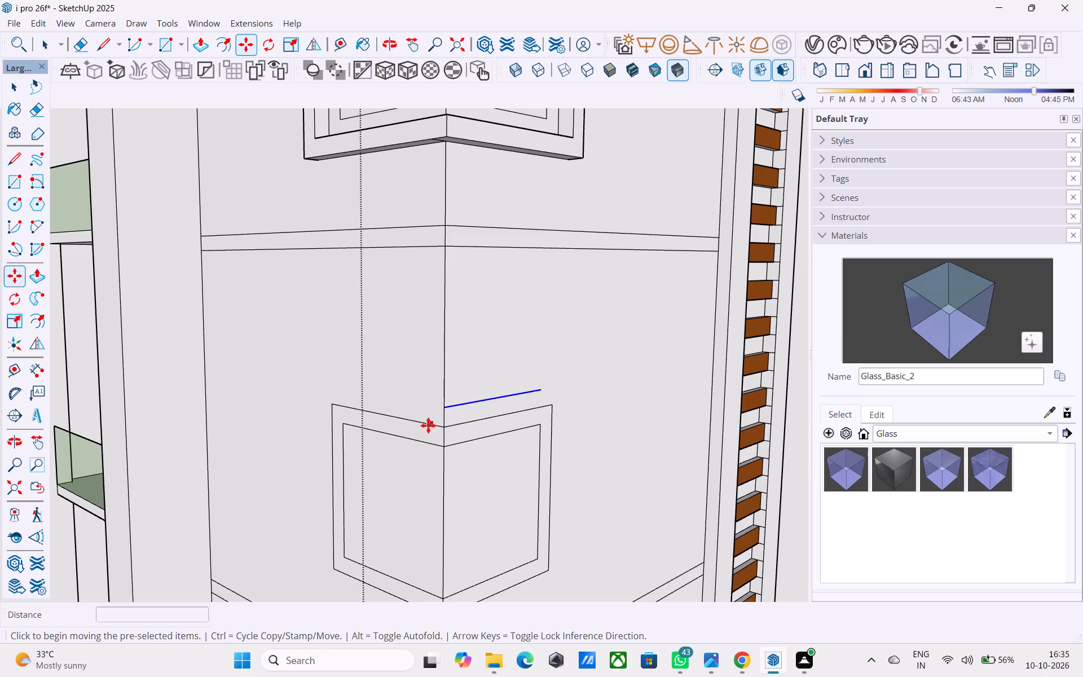
key(space)
click(427, 424)
key(m)
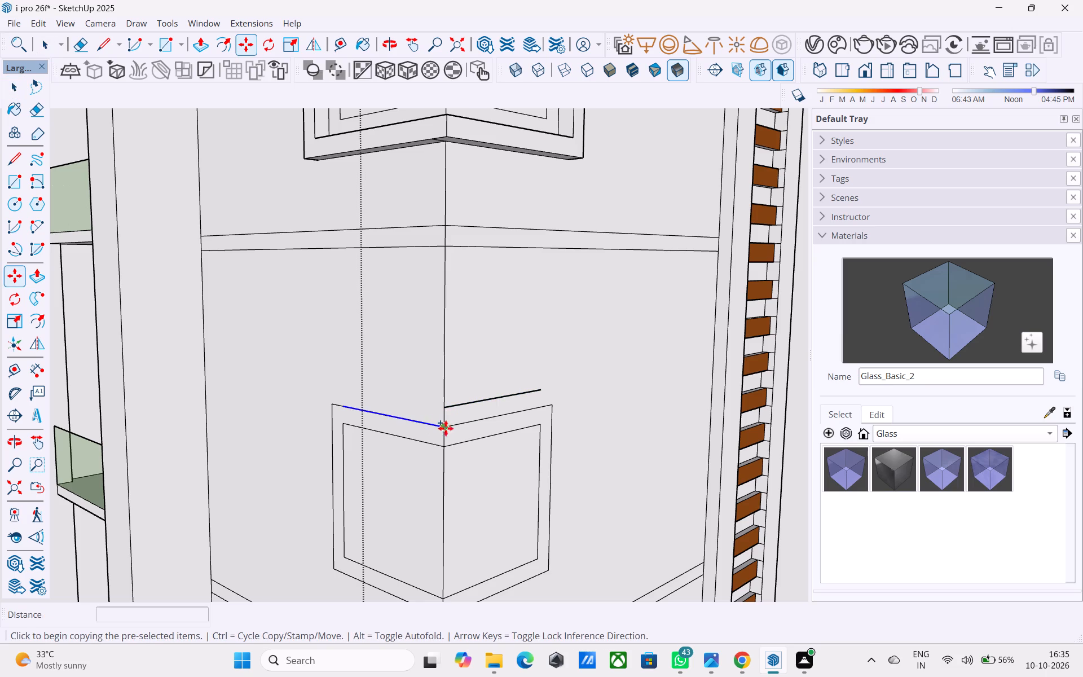
click(450, 429)
click(446, 411)
Extend the raised line past the window's balcony-side corner and join that corner up to it with a 6" vertical line.
key(l)
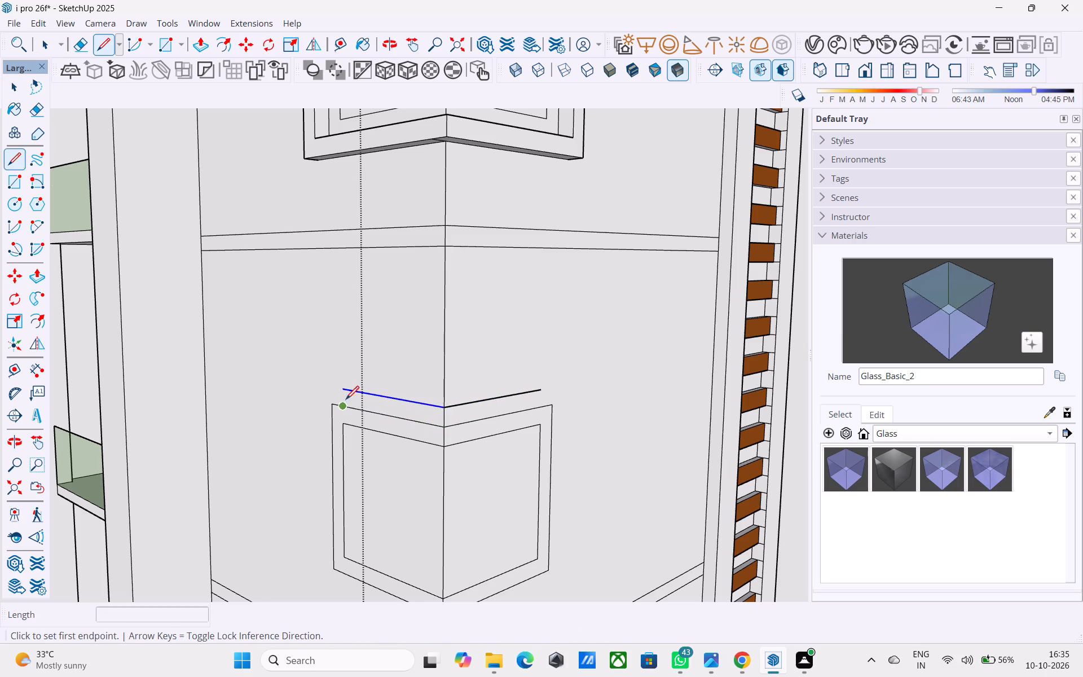
click(345, 394)
click(318, 389)
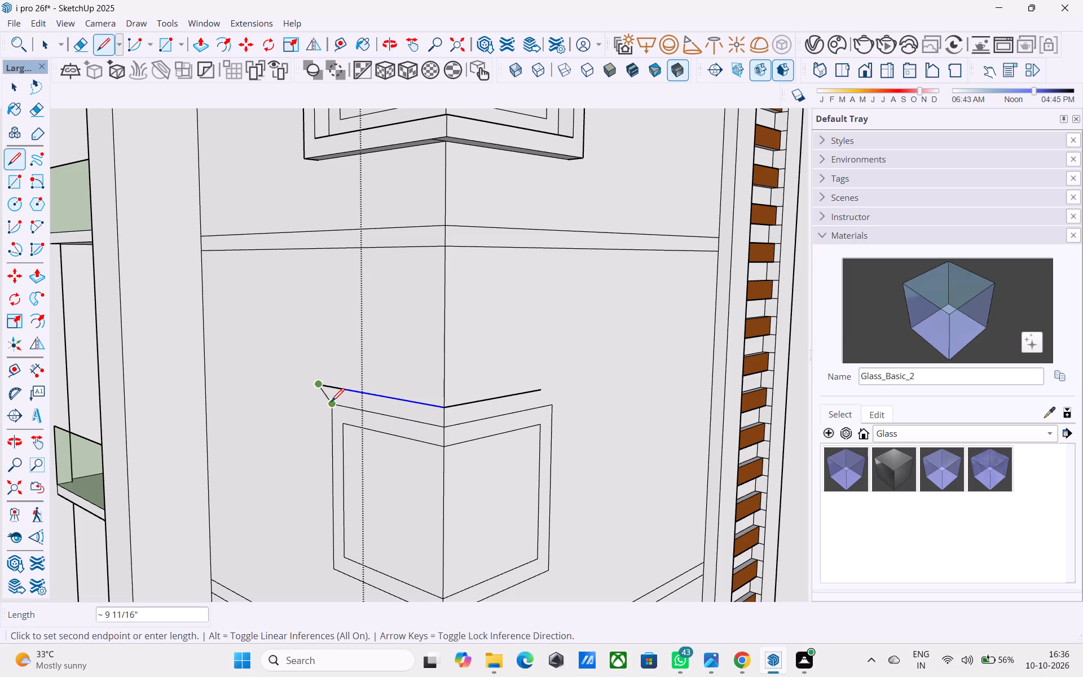
click(331, 403)
scroll(333, 388, up, 7)
middle_drag(338, 397, 340, 399)
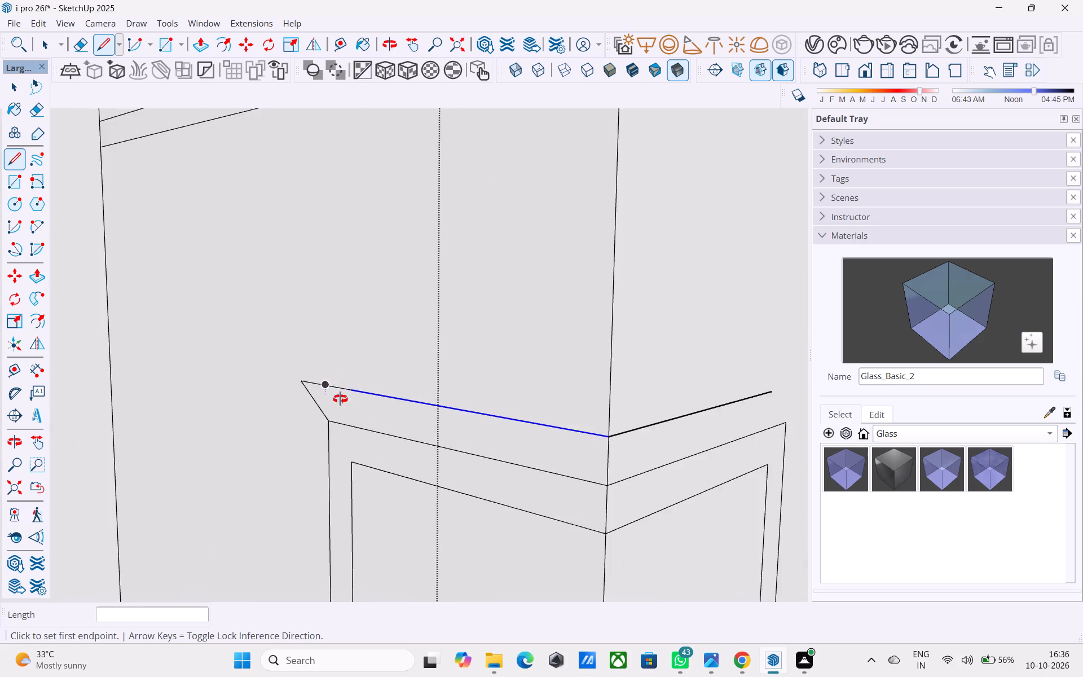
middle_drag(340, 399, 428, 389)
click(324, 432)
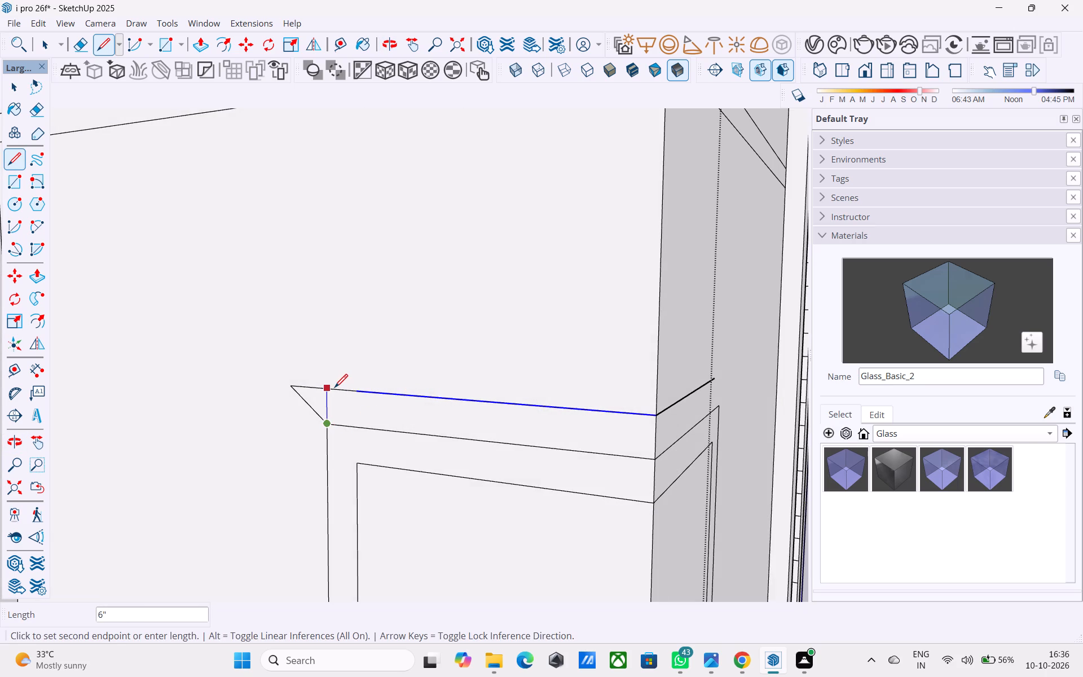
click(334, 389)
Draw a vertical line up from the same window's louvre-side top corner and extend the raised line to meet it.
middle_drag(526, 419, 363, 420)
scroll(345, 416, down, 7)
middle_drag(680, 451, 677, 451)
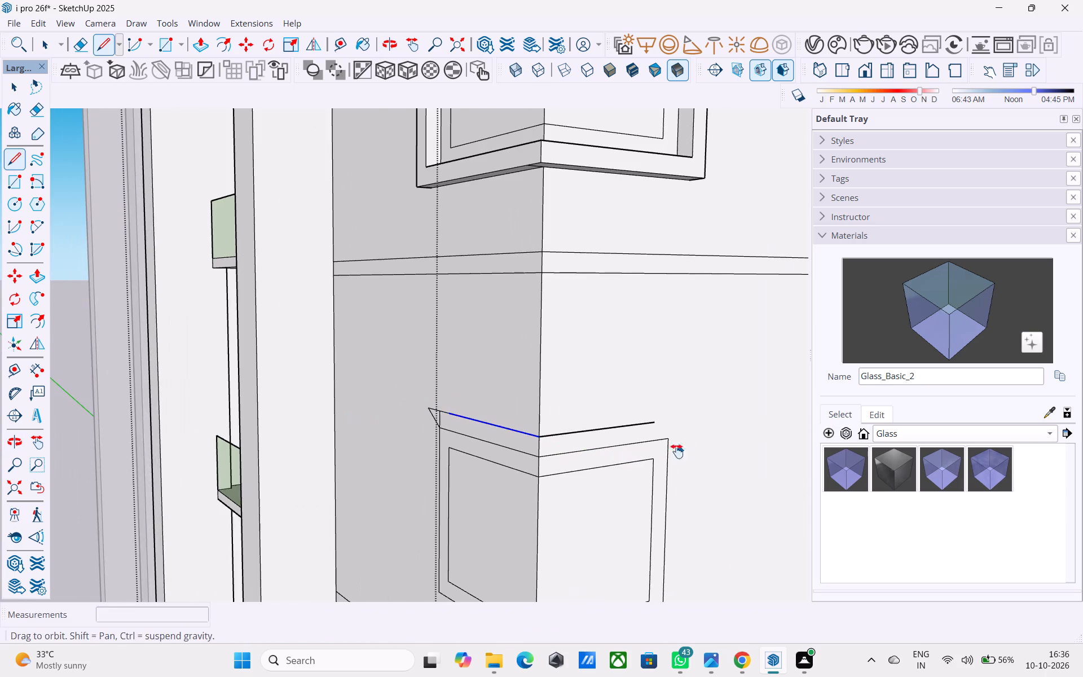
middle_drag(677, 451, 565, 473)
scroll(565, 465, up, 3)
click(541, 456)
scroll(551, 460, up, 5)
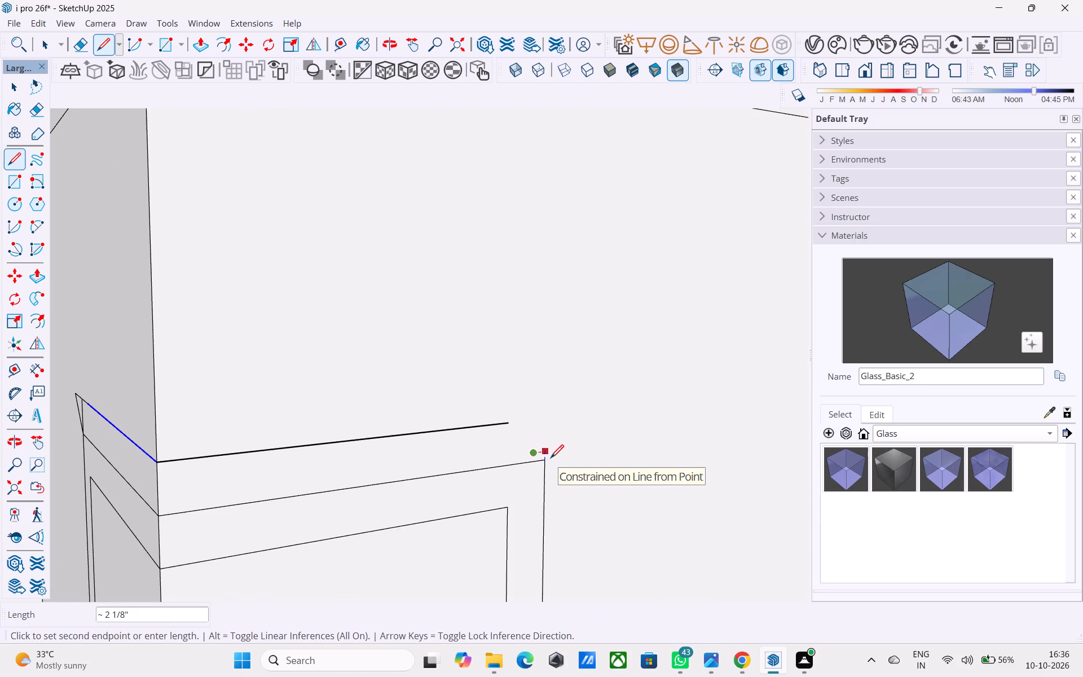
key(space)
text(l)
scroll(548, 460, up, 1)
click(547, 460)
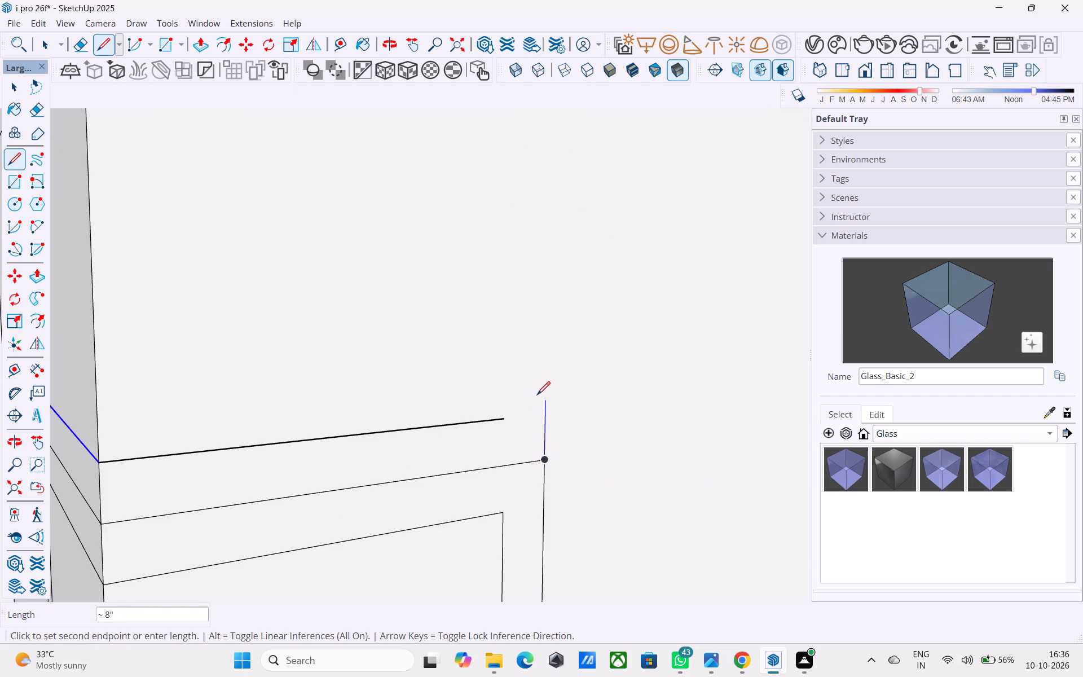
click(540, 393)
key(l)
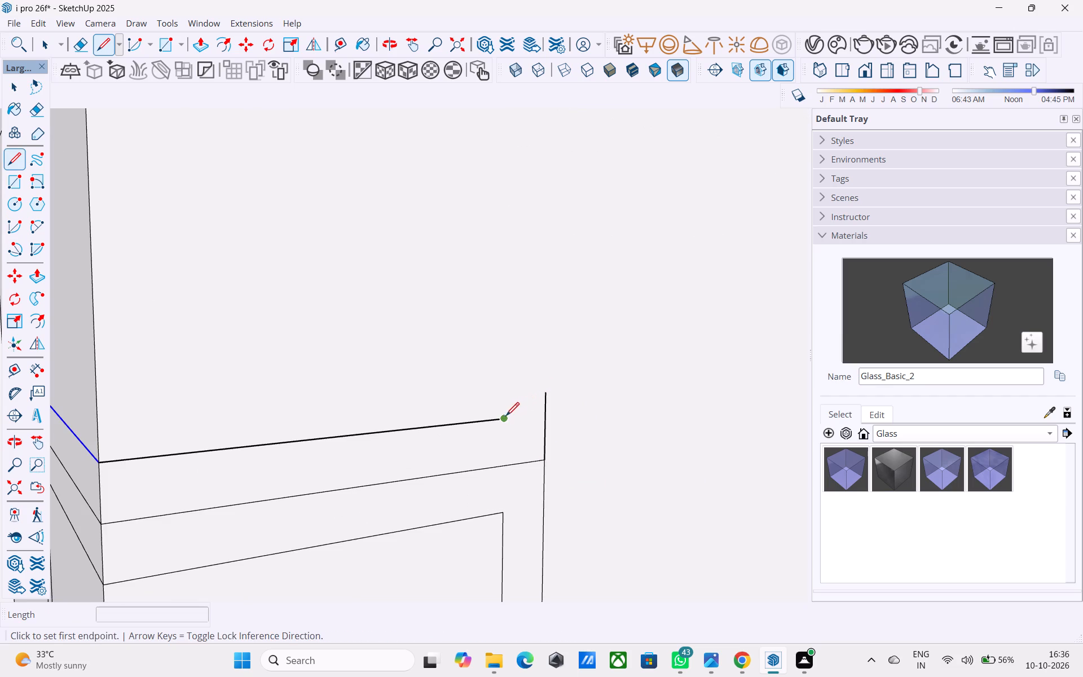
click(503, 417)
click(548, 414)
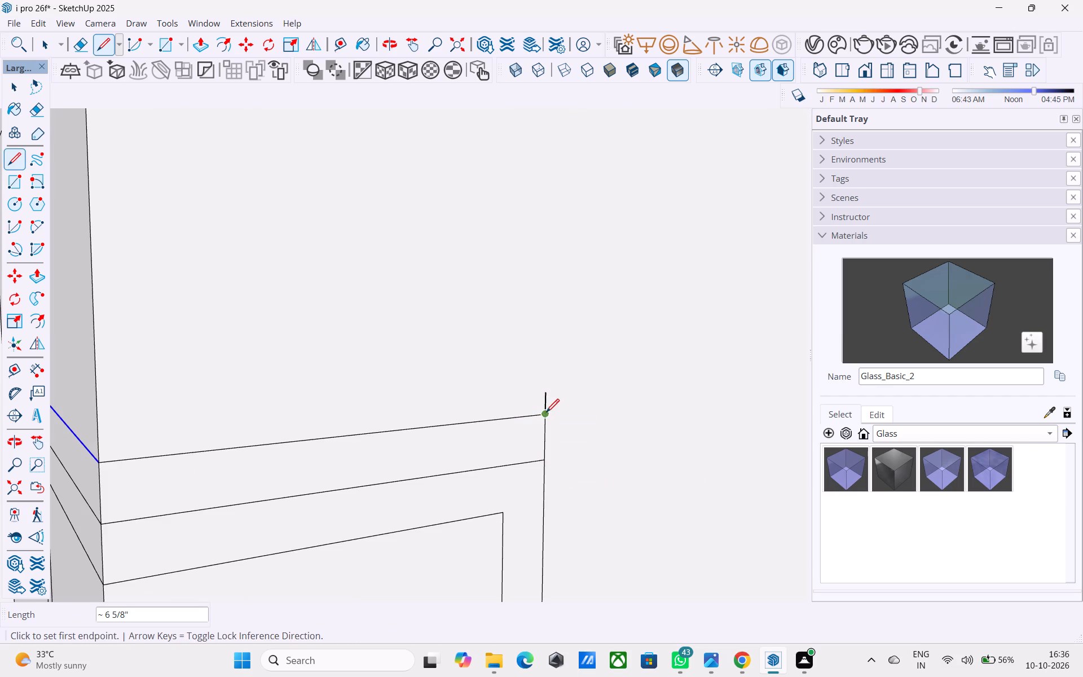
Erase the surplus line ends that overshoot the raised band at both its louvre-side and balcony-side ends.
key(e)
drag(544, 403, 555, 404)
scroll(572, 401, down, 6)
shift+middle_drag(469, 479, 717, 525)
shift+middle_drag(479, 461, 552, 474)
scroll(513, 474, up, 5)
drag(529, 436, 513, 474)
middle_drag(520, 478, 765, 467)
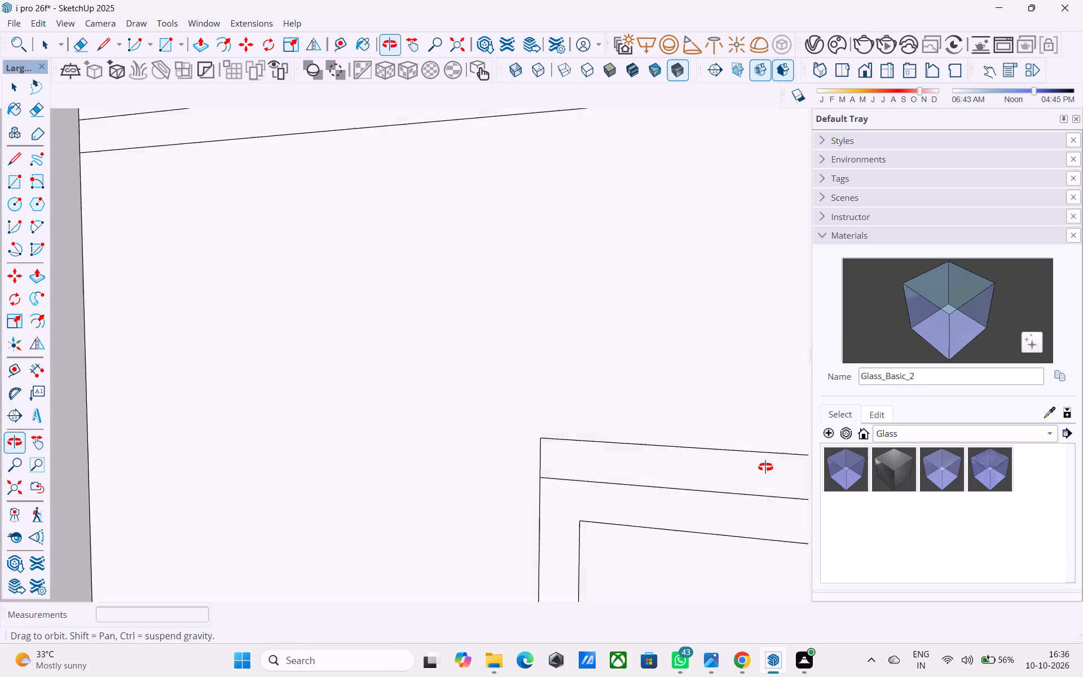
middle_drag(765, 467, 468, 433)
Close both ends of the second-lowest corner window's raised band with 6" vertical lines down to the window's top corners.
scroll(461, 428, down, 17)
shift+middle_drag(544, 495, 559, 437)
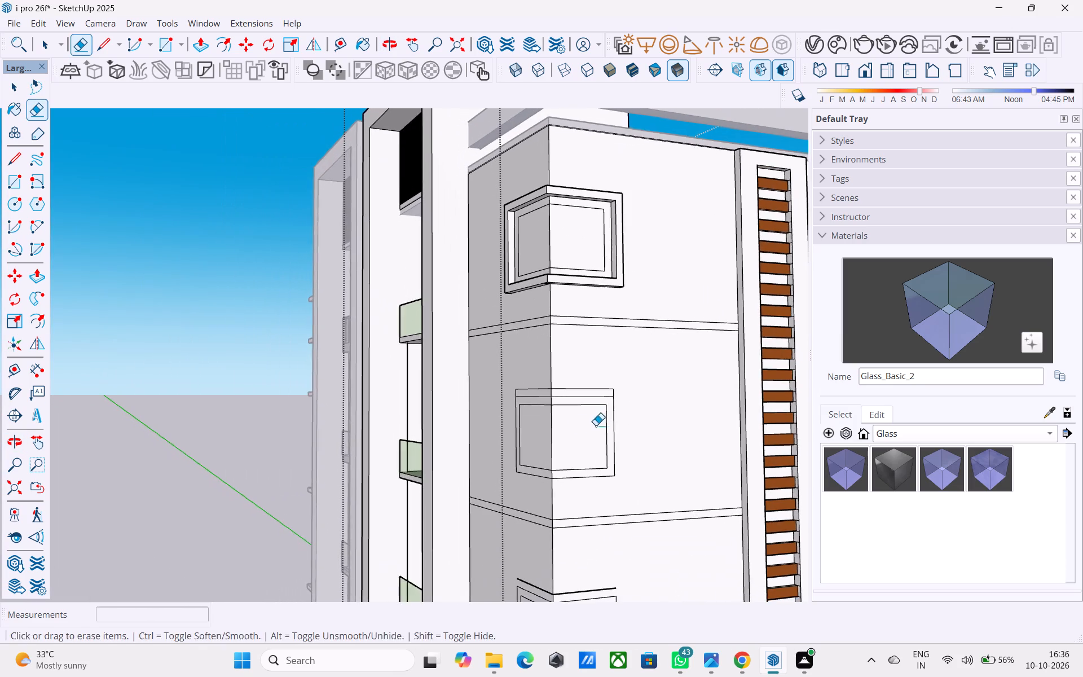
middle_drag(602, 422, 660, 435)
shift+middle_drag(660, 434, 602, 315)
shift+middle_drag(634, 446, 620, 406)
scroll(622, 442, up, 4)
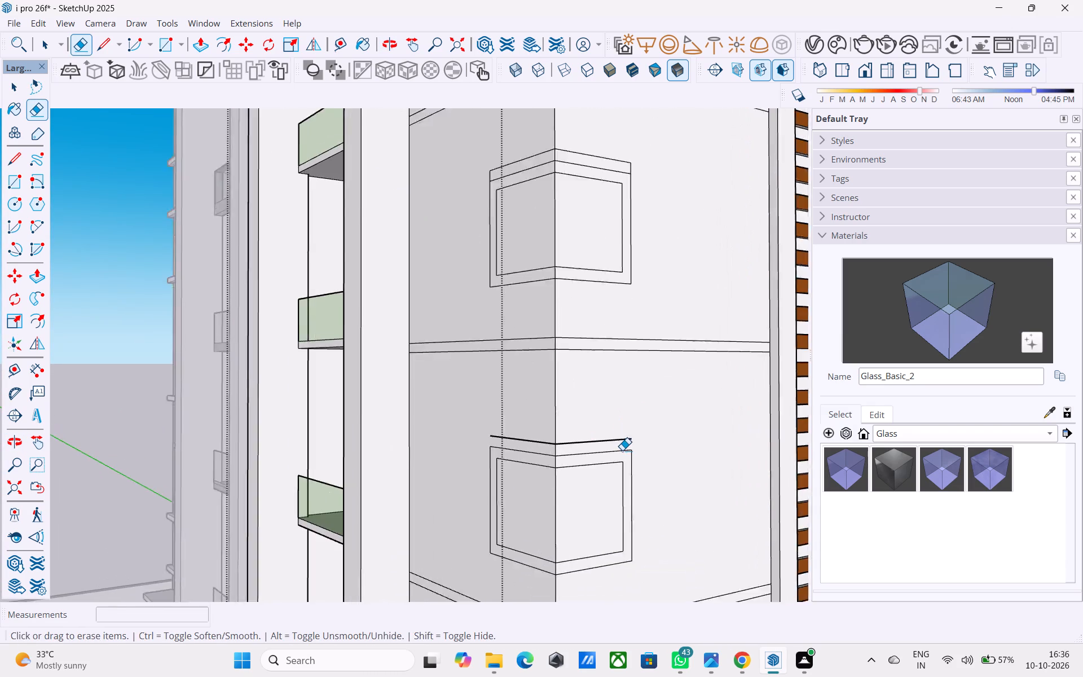
scroll(622, 450, up, 2)
key(l)
scroll(624, 451, up, 3)
click(638, 433)
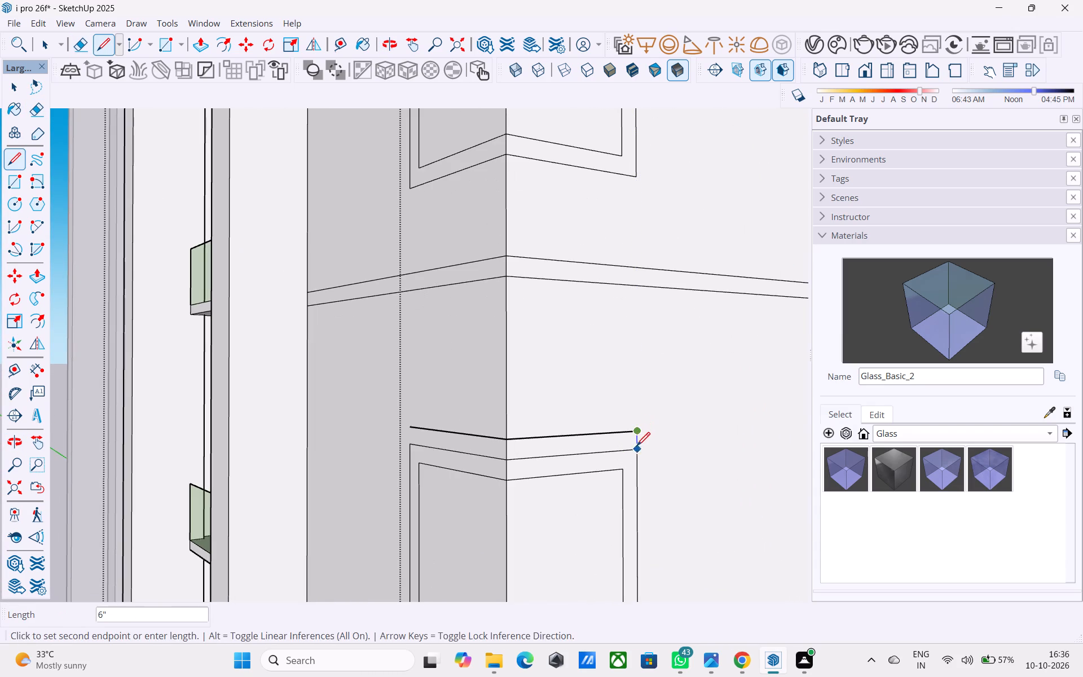
click(636, 448)
middle_drag(446, 433, 536, 457)
scroll(385, 436, up, 3)
click(406, 416)
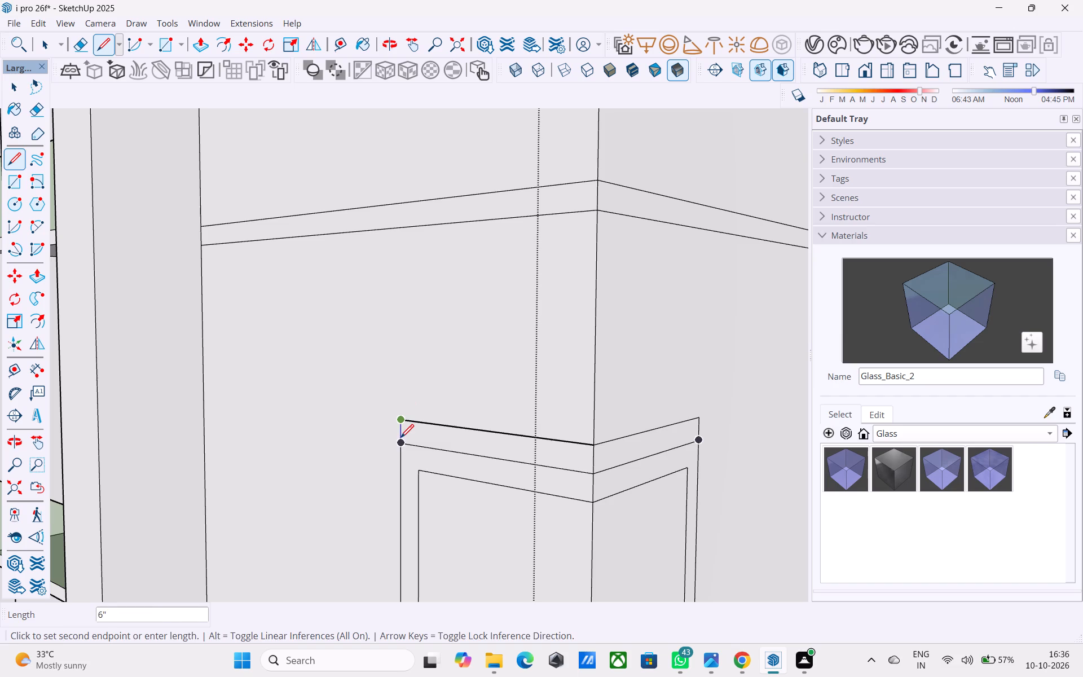
click(400, 439)
Extrude the band above the second-lowest corner window 6" outward on both the balcony-side and louvre-side faces.
key(space)
click(415, 434)
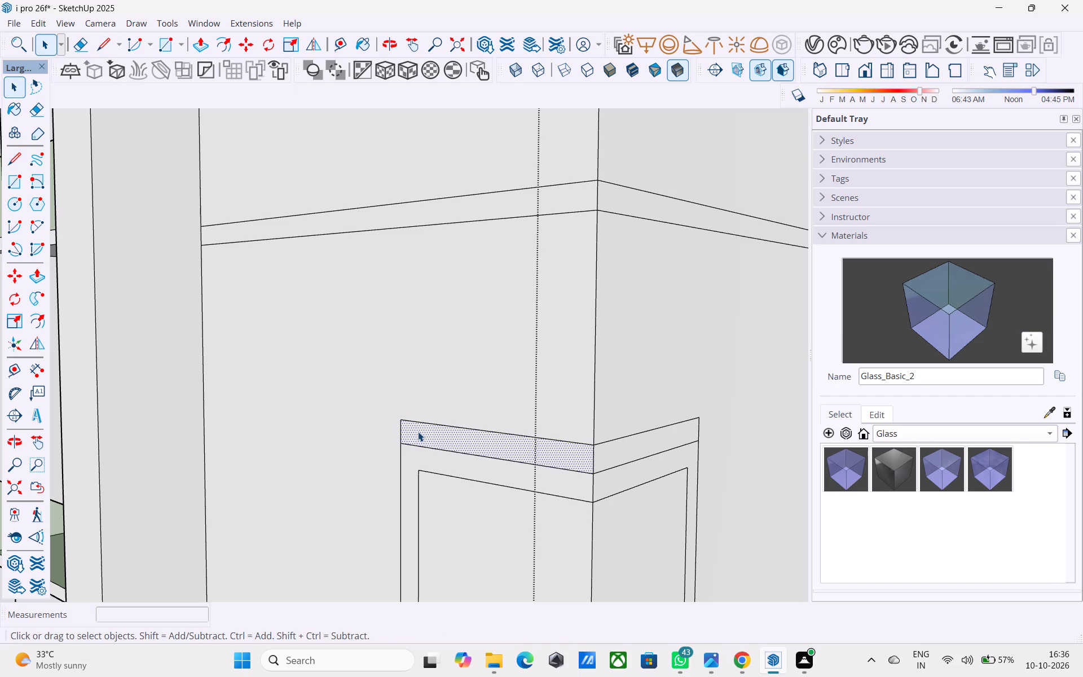
key(p)
click(418, 432)
key(6)
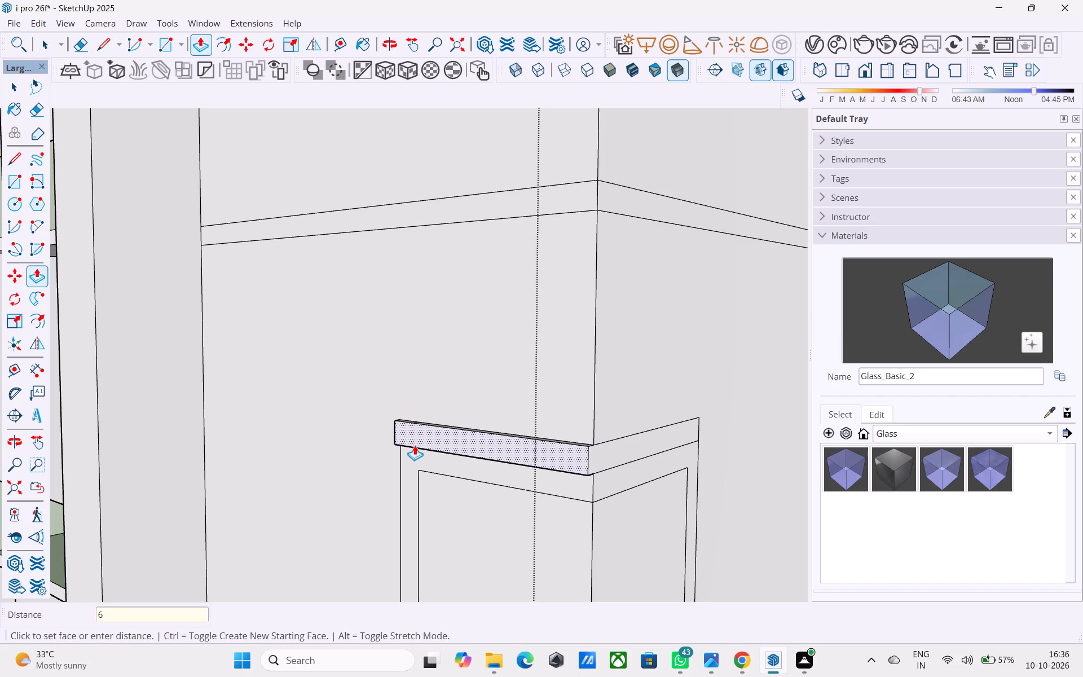
key(shift+quotedbl)
key(Return)
double_click(589, 449)
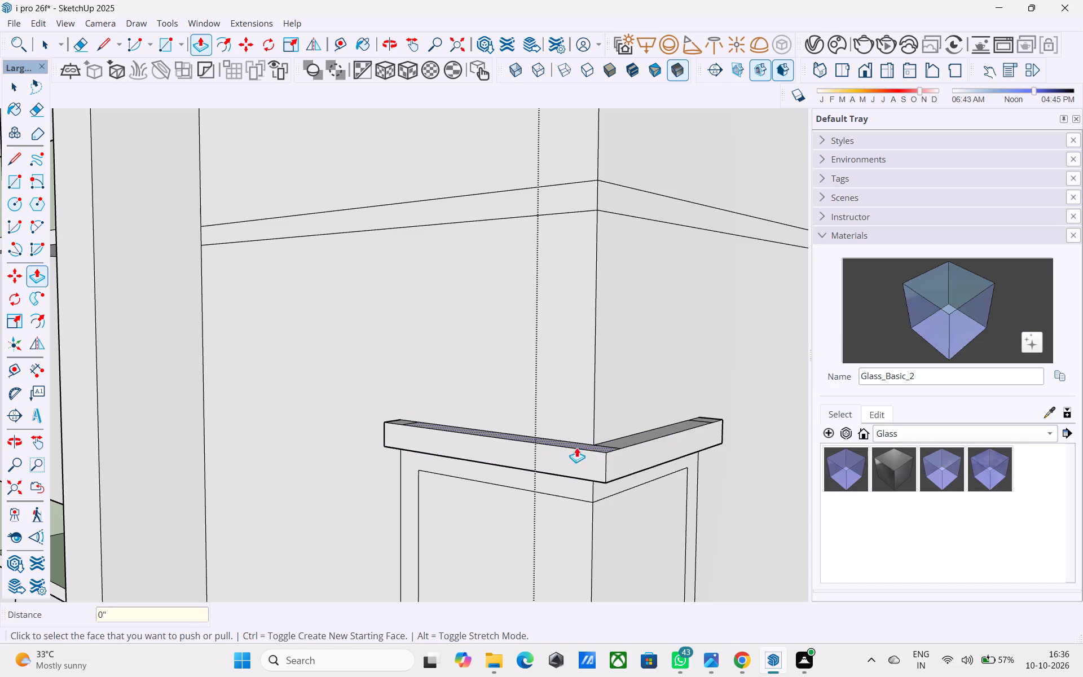
Extrude the band above the second-highest corner window outward on both faces by the same 6" distance.
scroll(545, 475, down, 12)
shift+middle_drag(520, 487, 514, 676)
scroll(504, 437, up, 7)
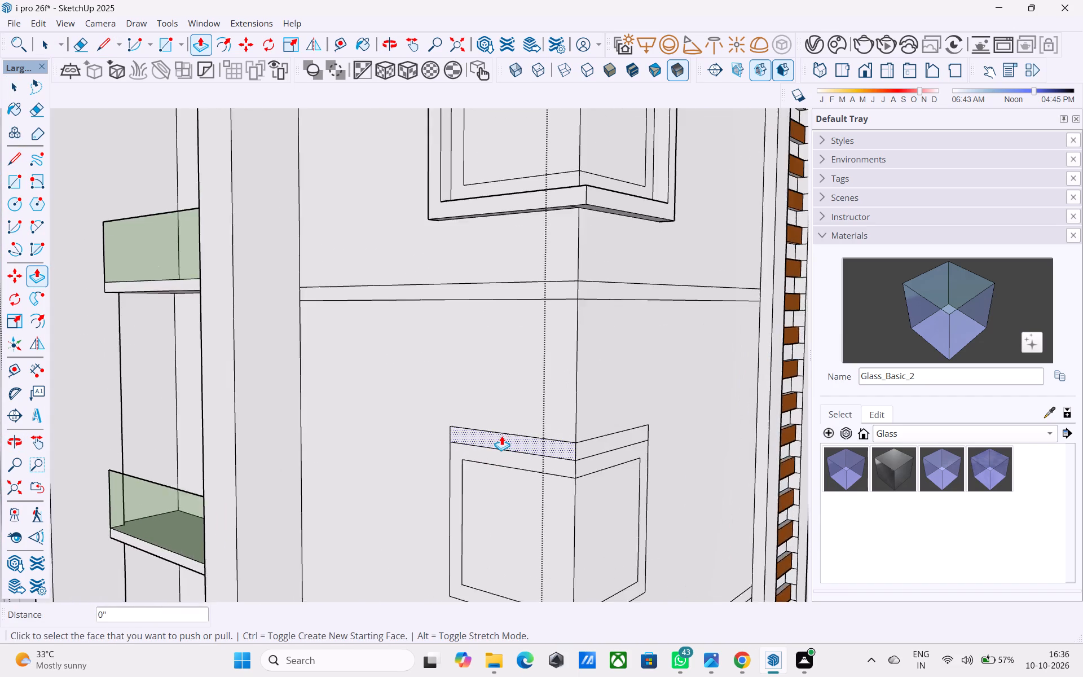
double_click(501, 436)
double_click(624, 440)
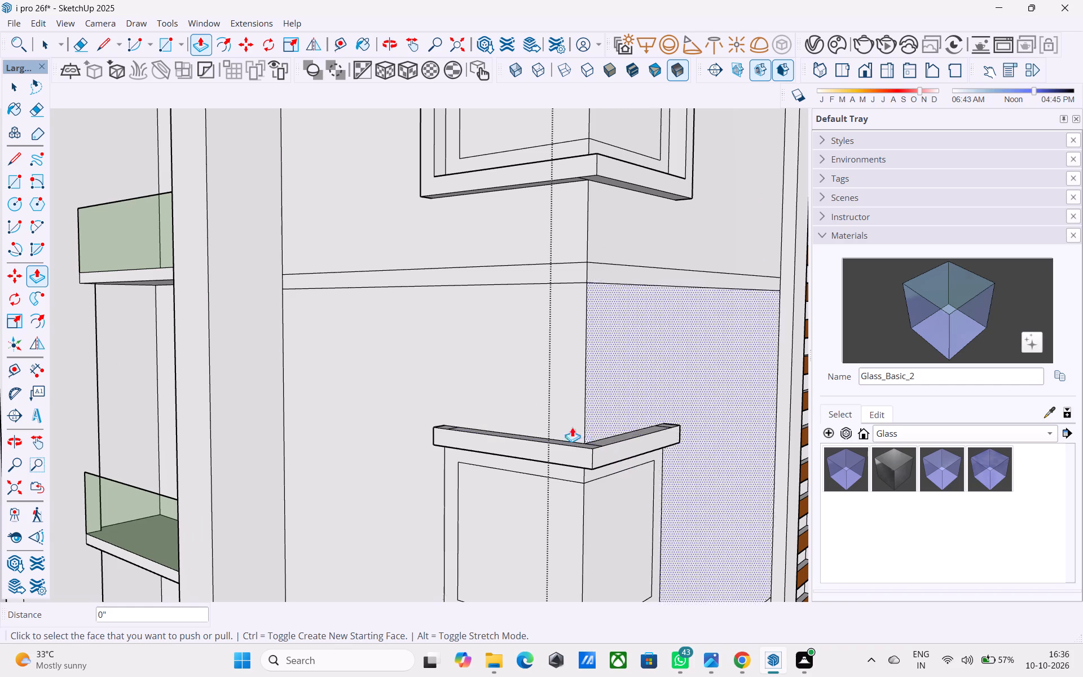
Erase the seam lines at both ends and the corner on top of the second-highest window's projecting band.
middle_drag(539, 425, 414, 605)
scroll(474, 403, up, 5)
key(e)
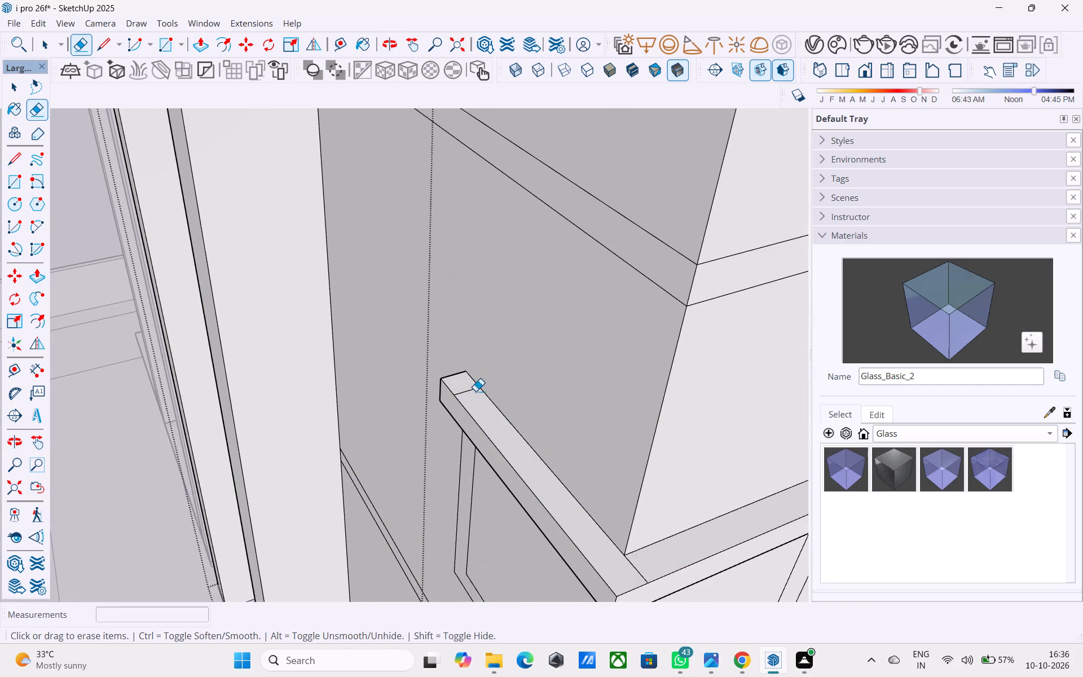
click(476, 391)
scroll(425, 399, down, 3)
shift+middle_drag(425, 432, 371, 286)
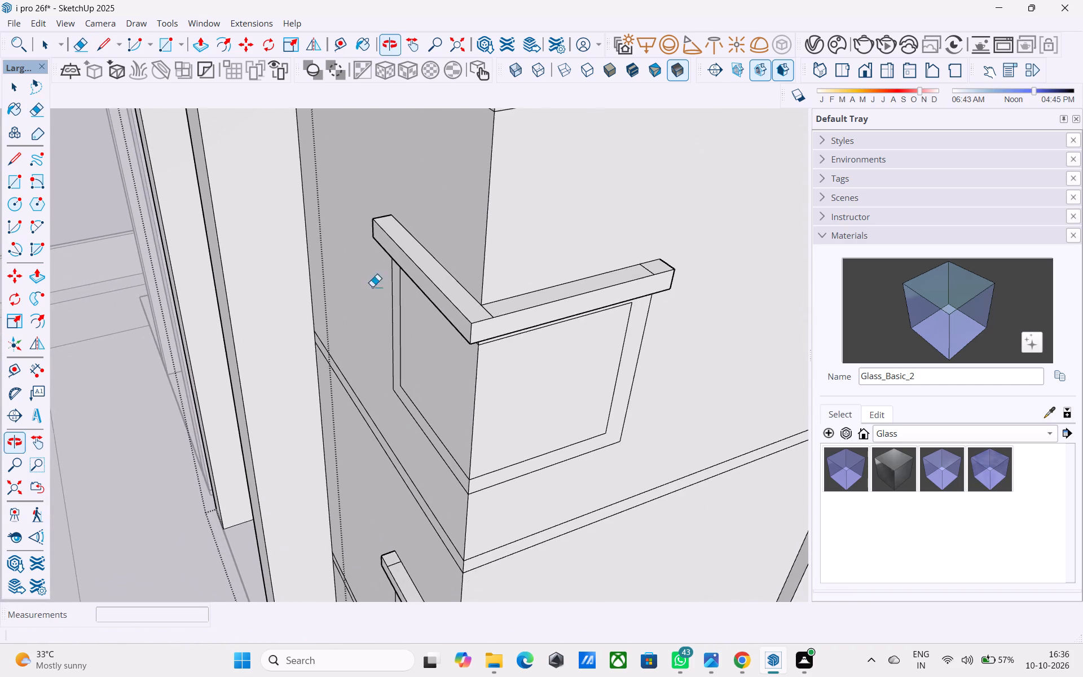
middle_drag(514, 322, 471, 376)
scroll(457, 362, up, 2)
drag(496, 310, 508, 308)
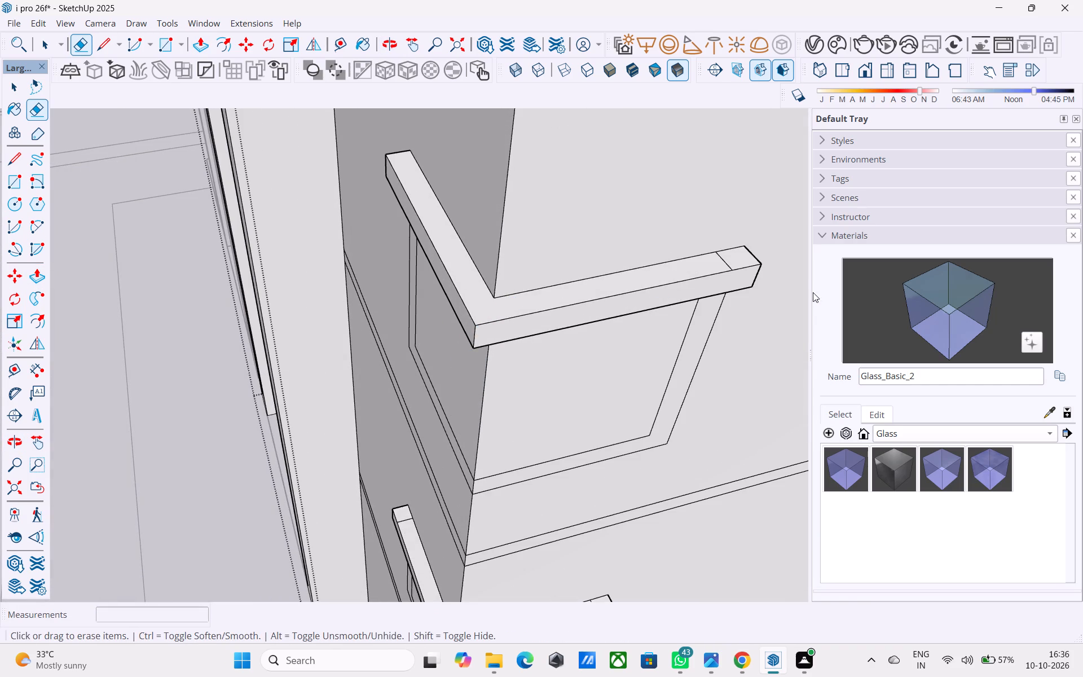
click(729, 262)
Erase the seam lines at both ends and the corner on top of the second-lowest window's projecting band.
middle_drag(639, 377, 650, 277)
scroll(654, 270, down, 2)
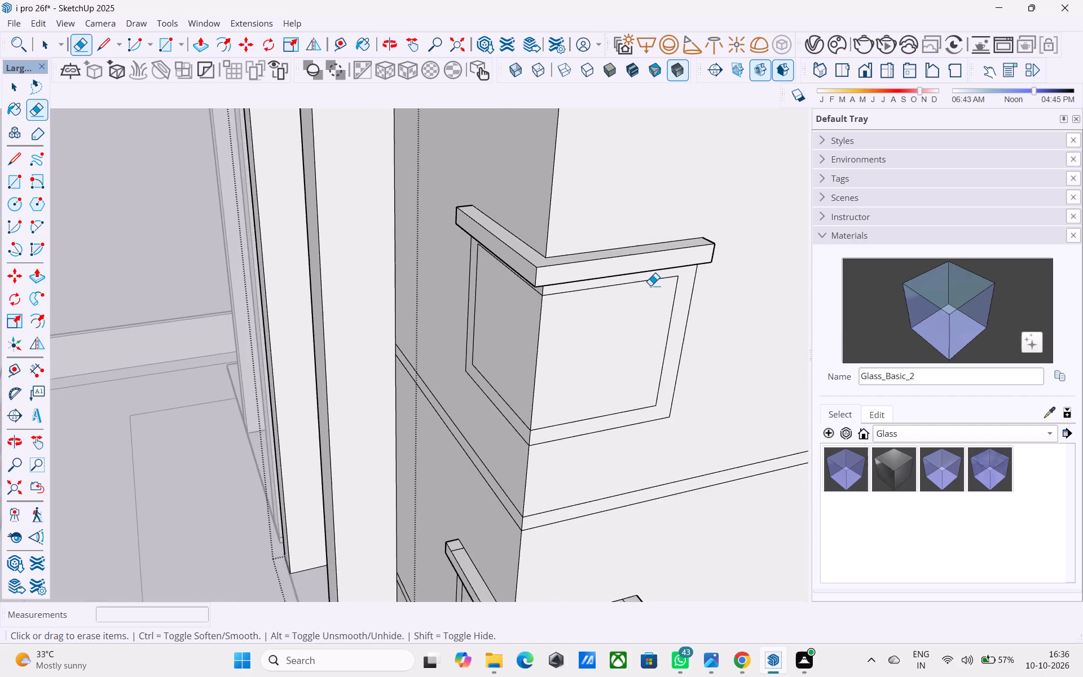
scroll(650, 285, down, 5)
shift+middle_drag(600, 362, 678, 311)
scroll(633, 307, down, 6)
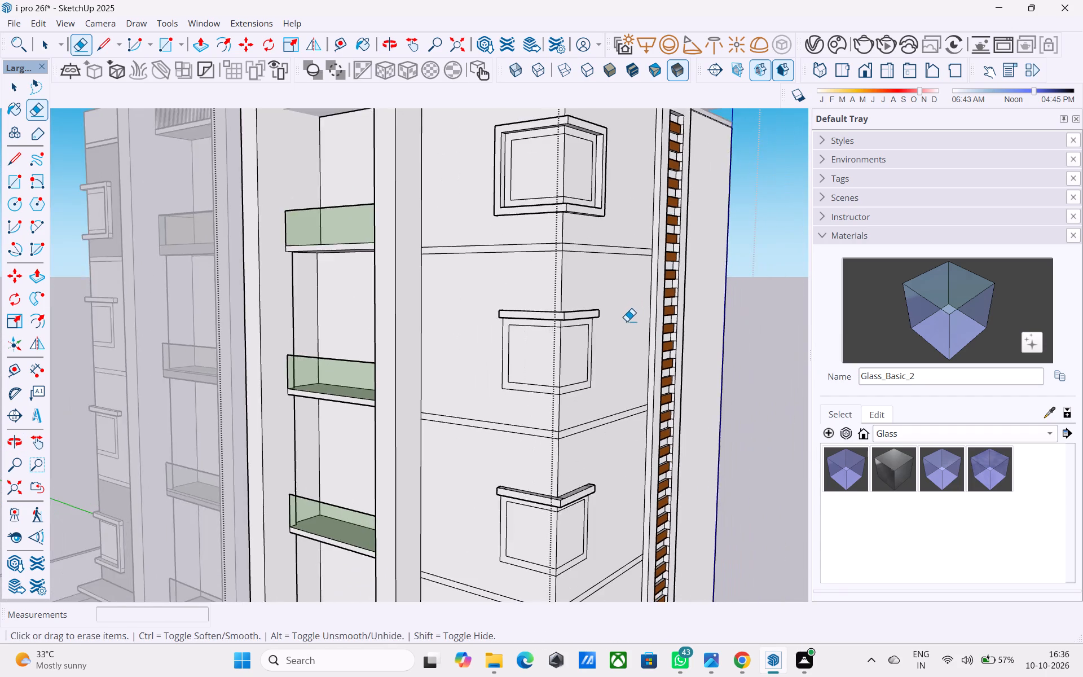
scroll(627, 321, down, 3)
shift+middle_drag(623, 326, 614, 276)
shift+middle_drag(535, 441, 488, 500)
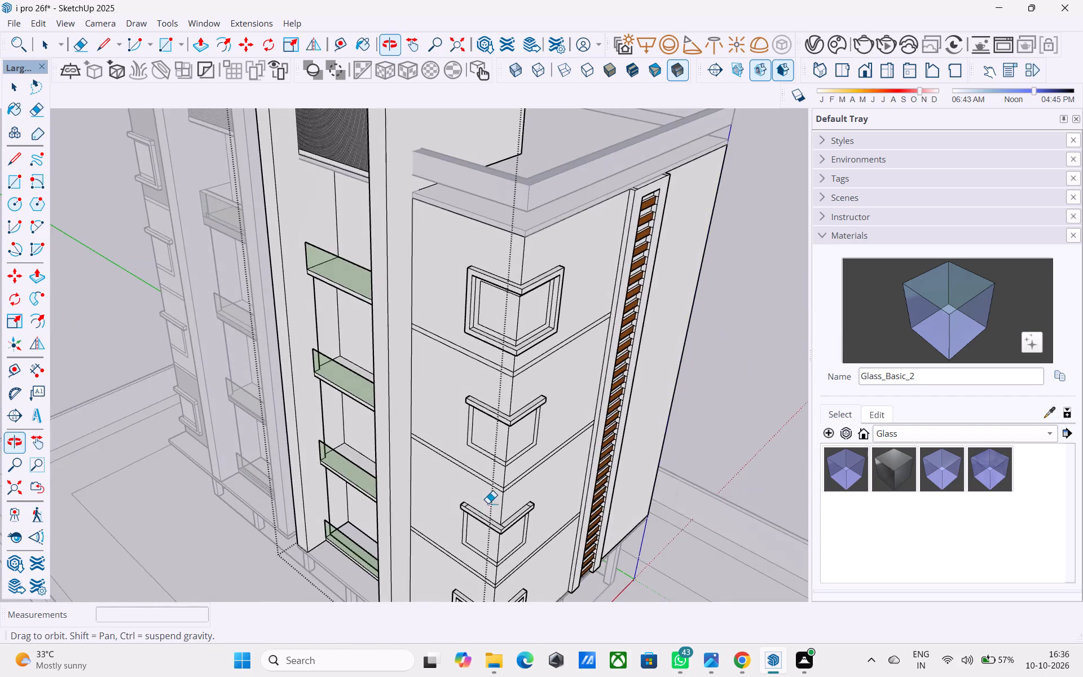
scroll(481, 527, up, 14)
shift+middle_drag(480, 527, 465, 509)
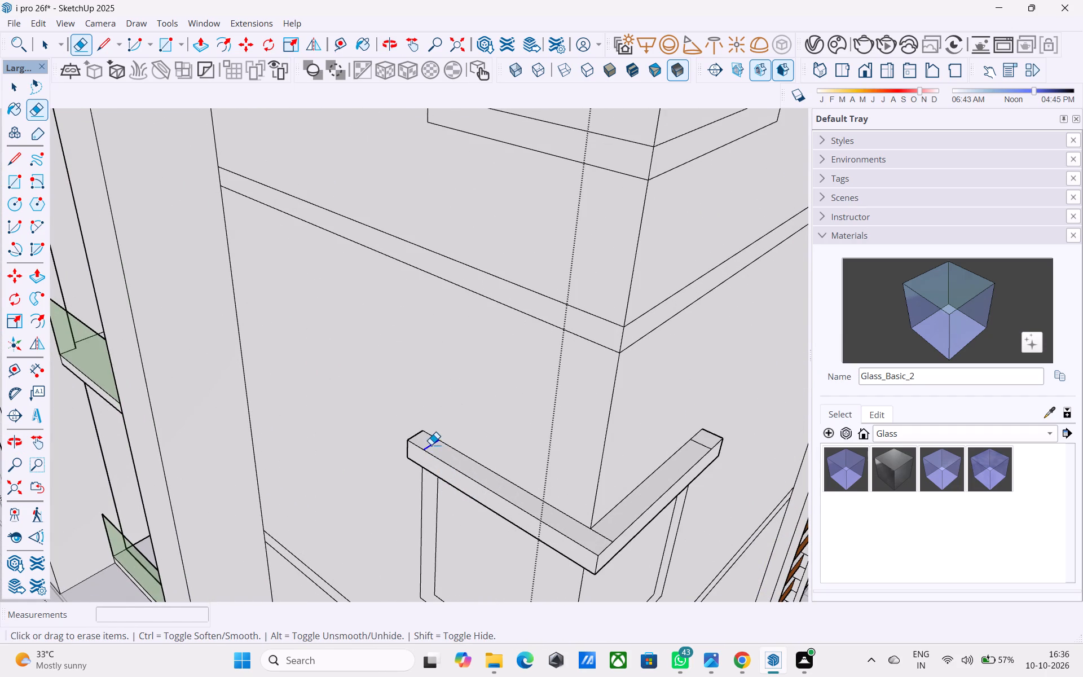
click(431, 445)
click(605, 534)
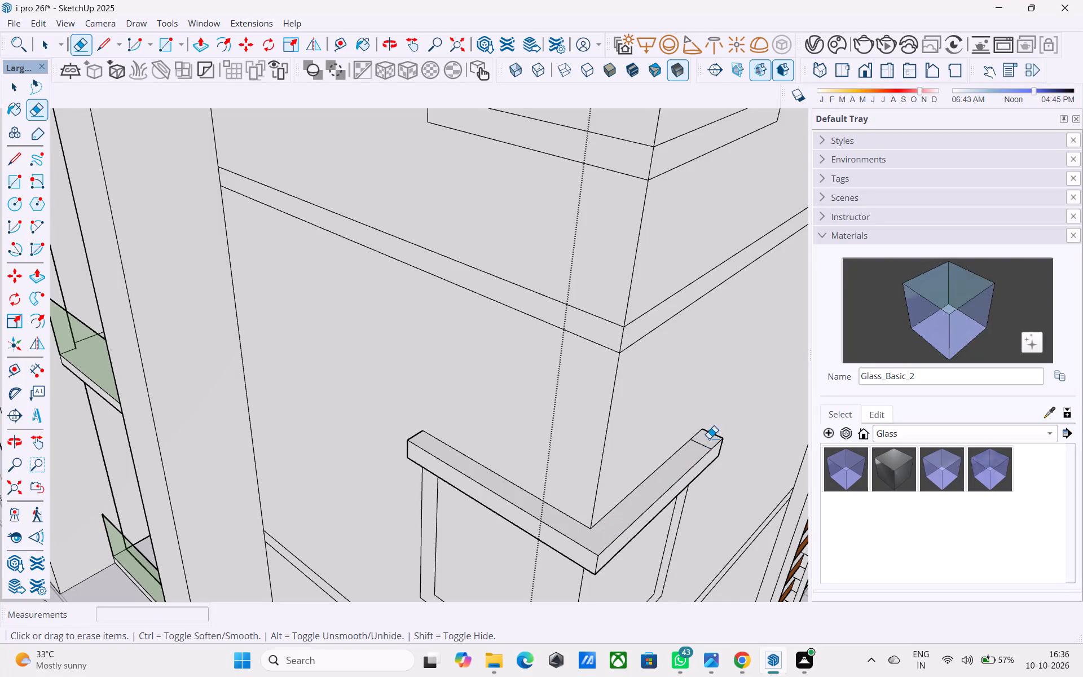
drag(703, 444, 698, 446)
Examine the finished corner window bands and the building's overall facade from several sides.
scroll(633, 348, down, 11)
middle_drag(589, 424, 580, 375)
scroll(568, 364, down, 5)
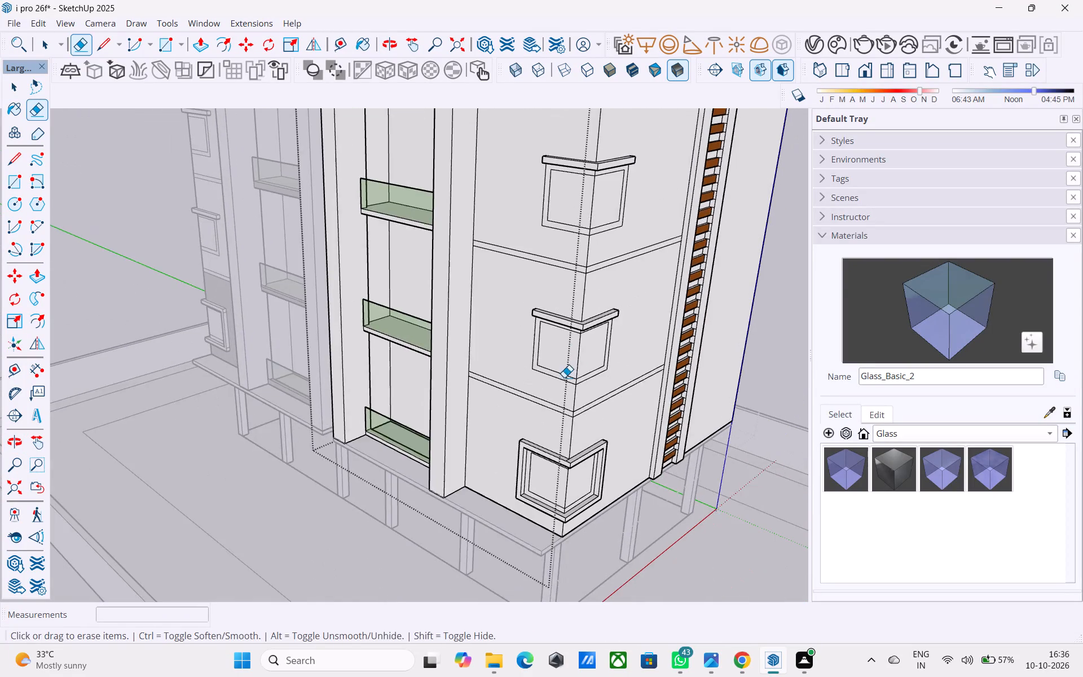
middle_drag(556, 398, 546, 449)
scroll(541, 427, down, 7)
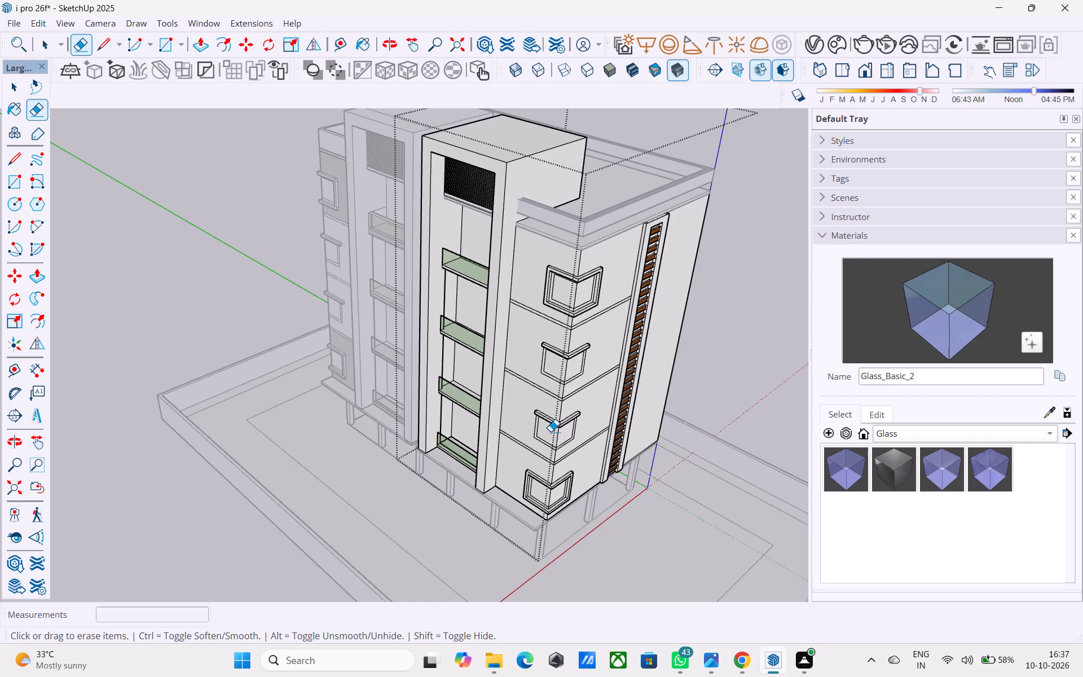
key(space)
scroll(496, 397, down, 3)
middle_drag(482, 403, 679, 332)
shift+middle_drag(678, 332, 708, 414)
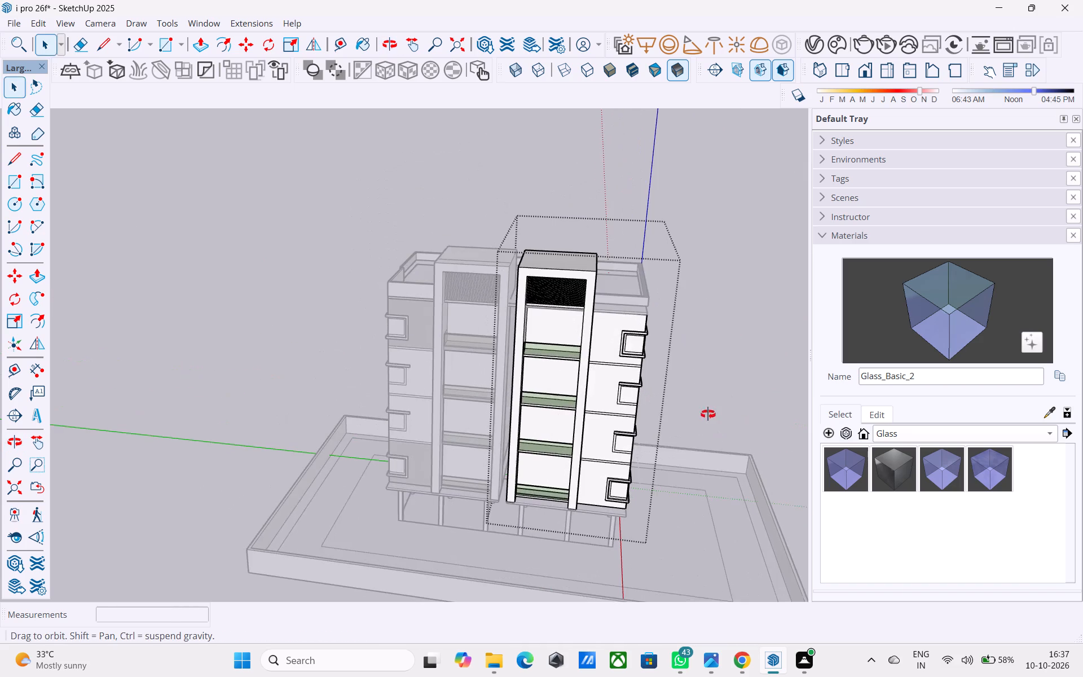
shift+middle_drag(708, 414, 708, 414)
Import the Component_176 window from Downloads, place it in open space beside the building, and exit the building group.
click(12, 24)
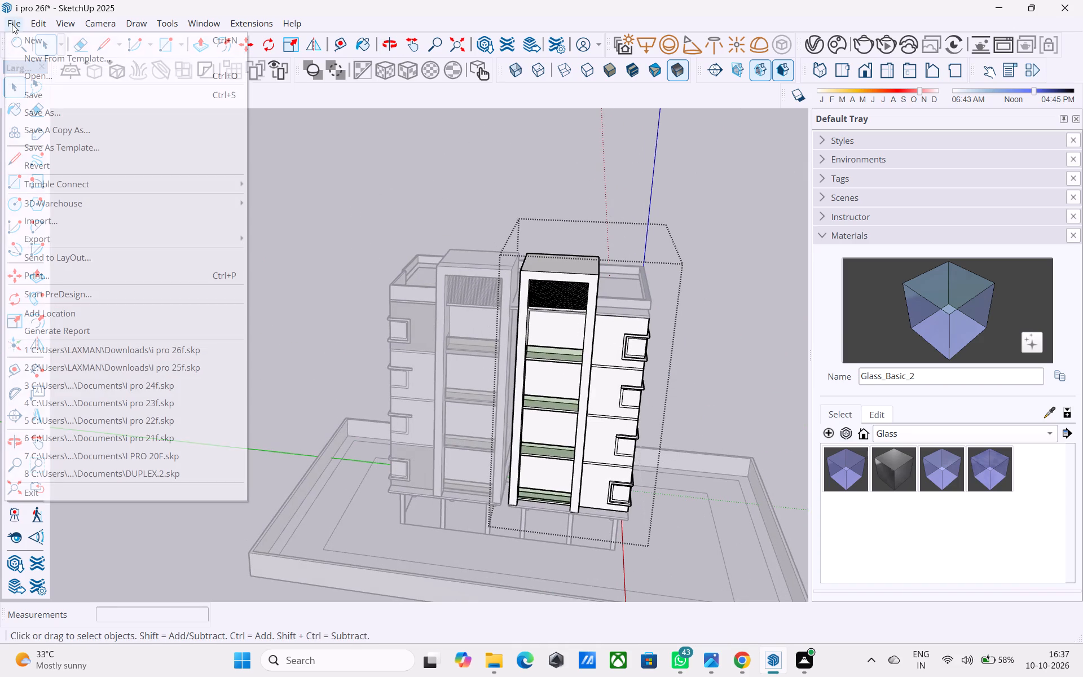
click(38, 226)
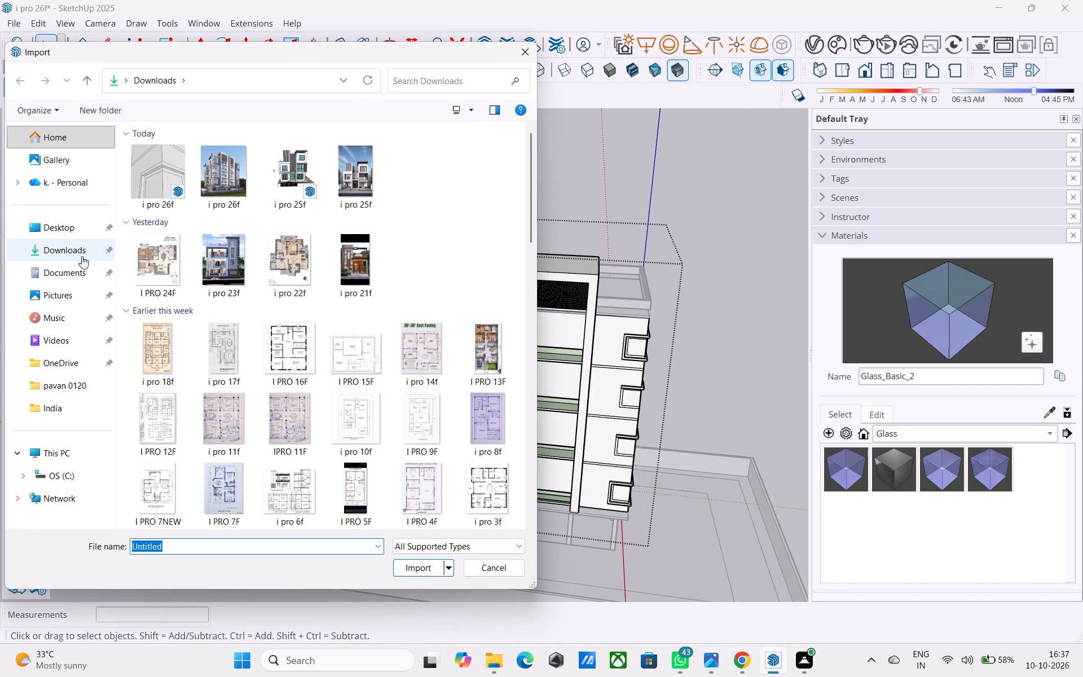
scroll(260, 245, down, 5)
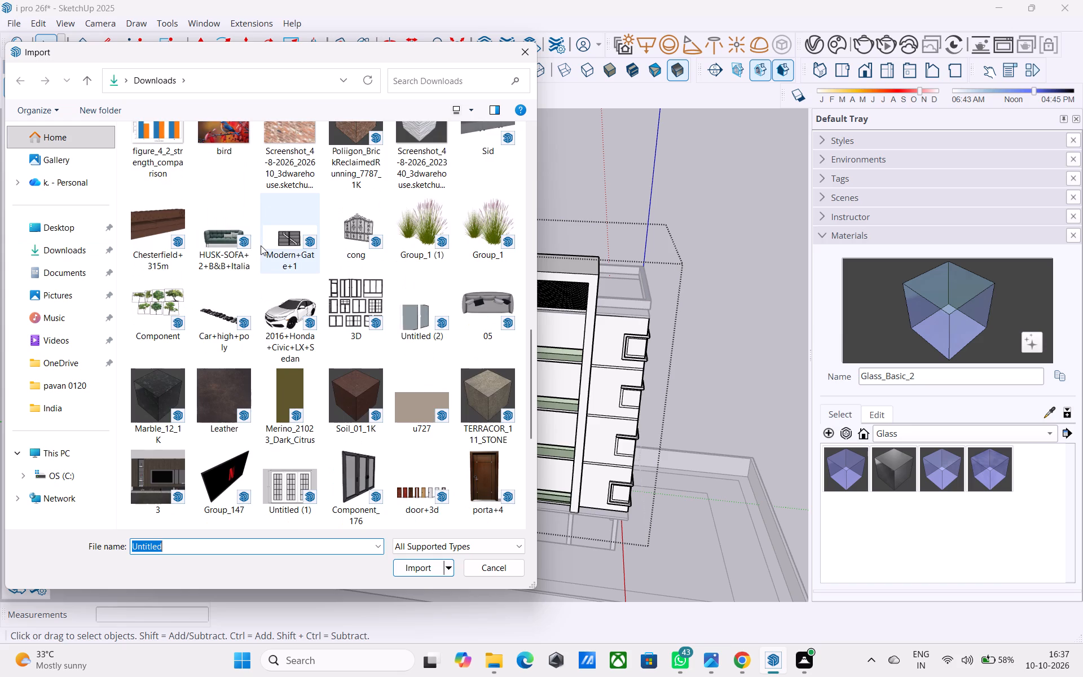
scroll(261, 245, down, 1)
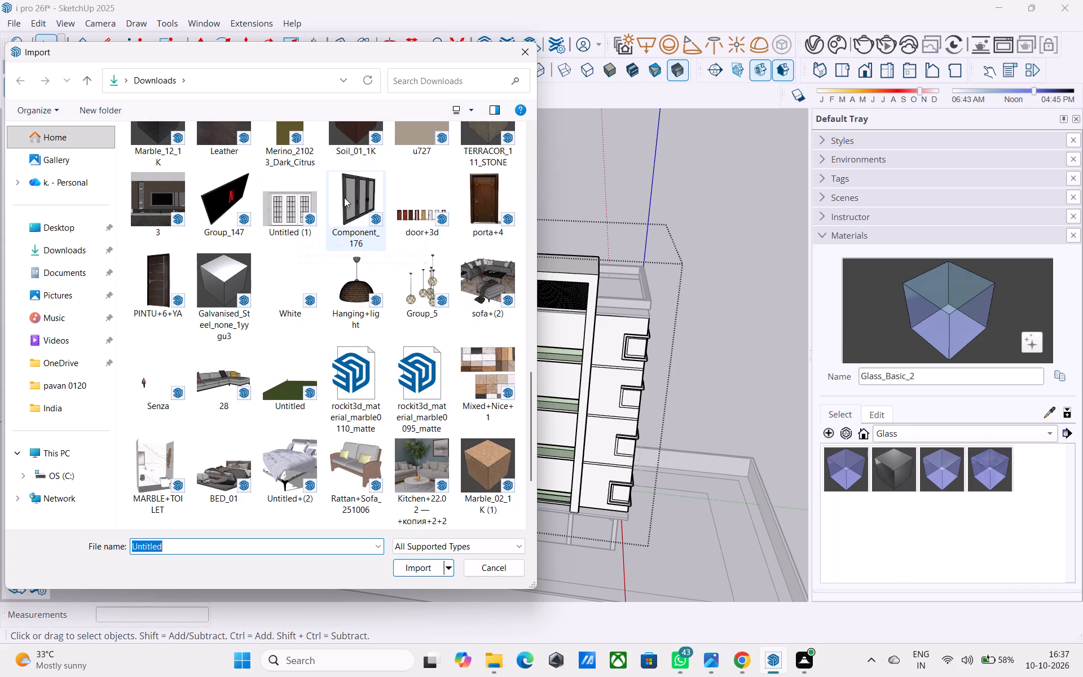
scroll(315, 225, down, 1)
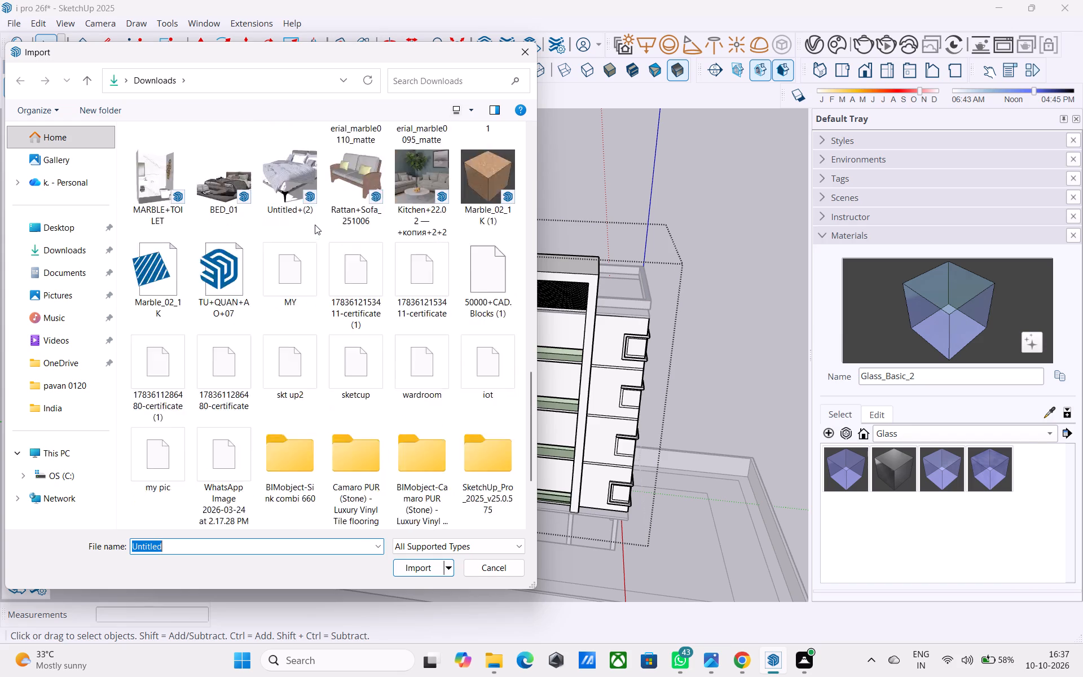
scroll(315, 225, up, 1)
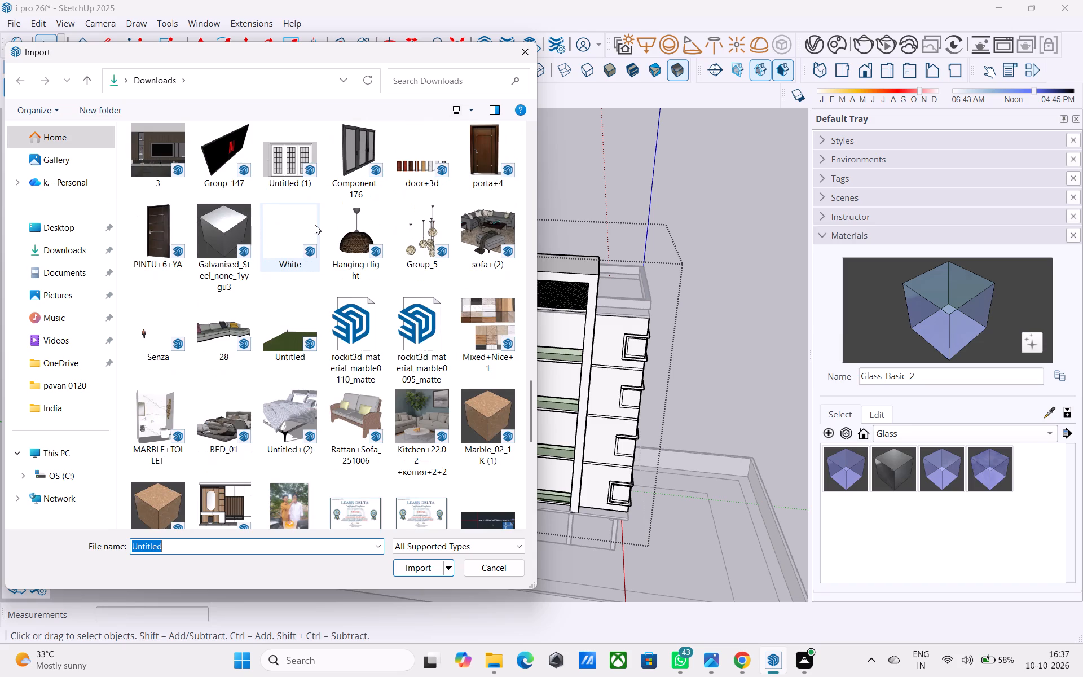
click(287, 159)
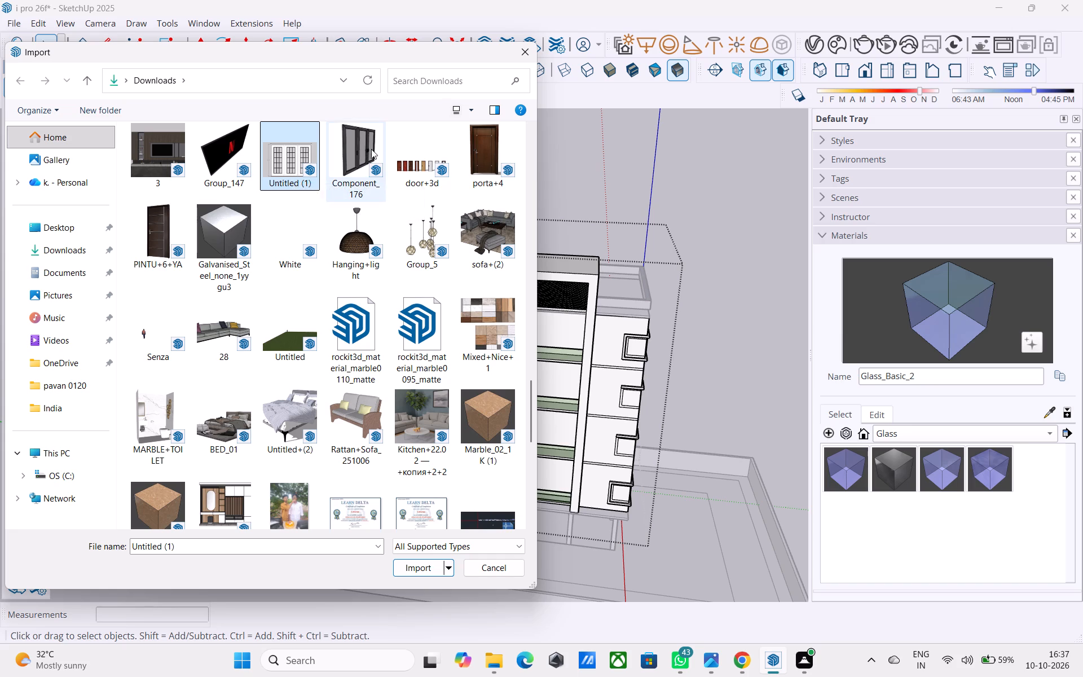
click(355, 147)
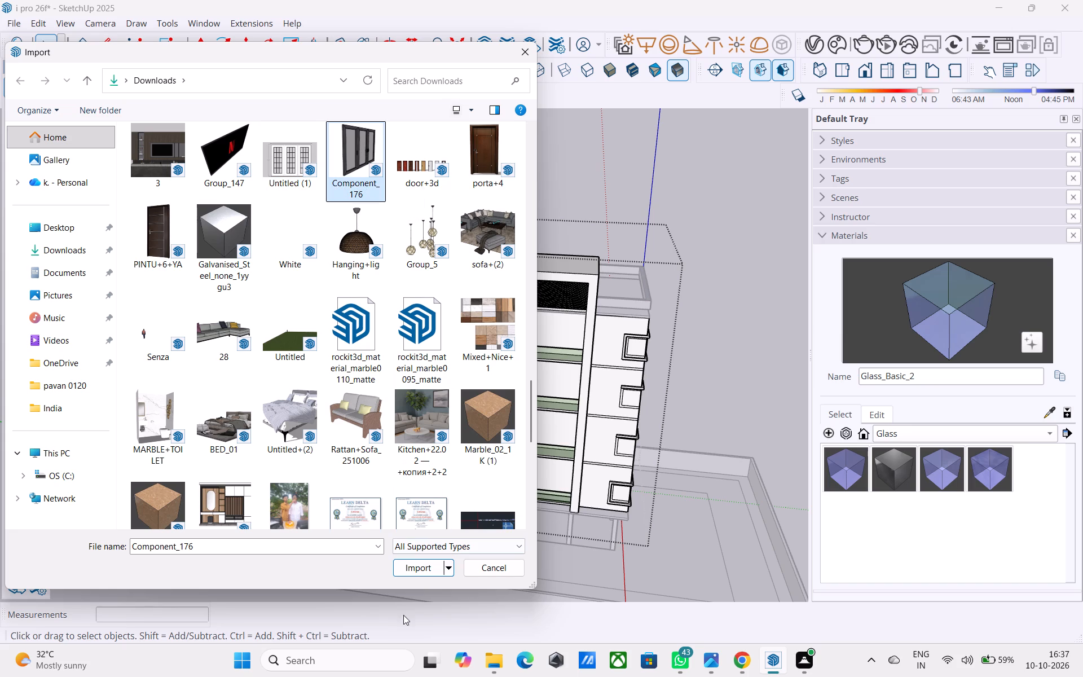
click(412, 575)
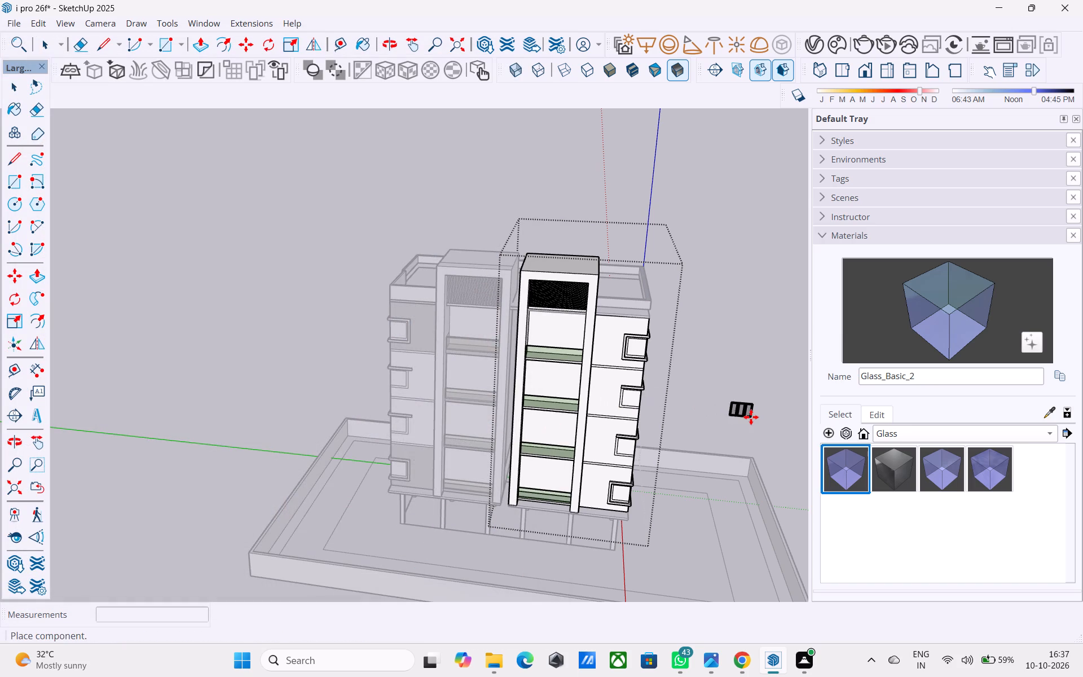
click(751, 416)
middle_drag(739, 415, 669, 381)
key(space)
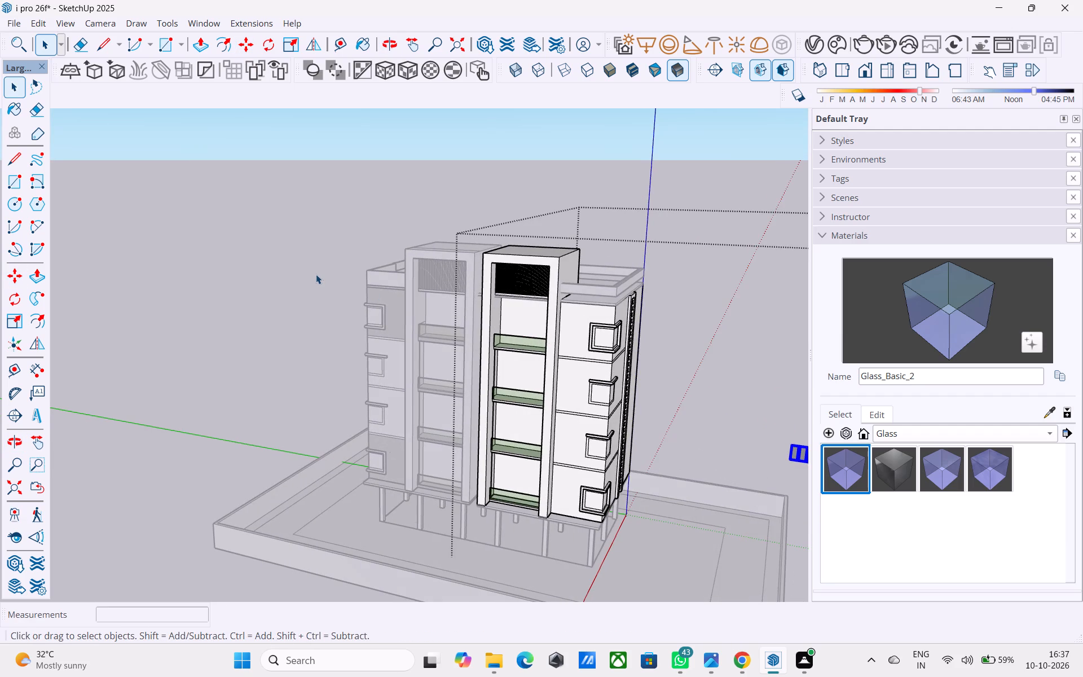
click(316, 274)
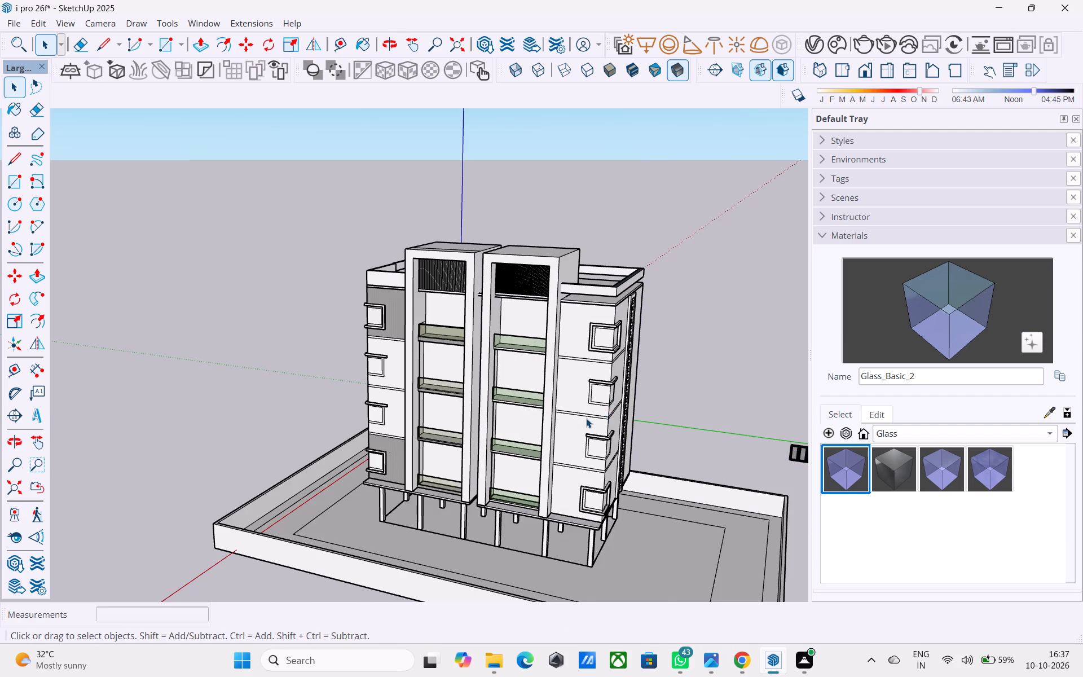
Reopen the group containing the imported three-panel window and explode the window component.
scroll(586, 418, down, 3)
middle_drag(733, 469, 661, 430)
scroll(676, 432, up, 9)
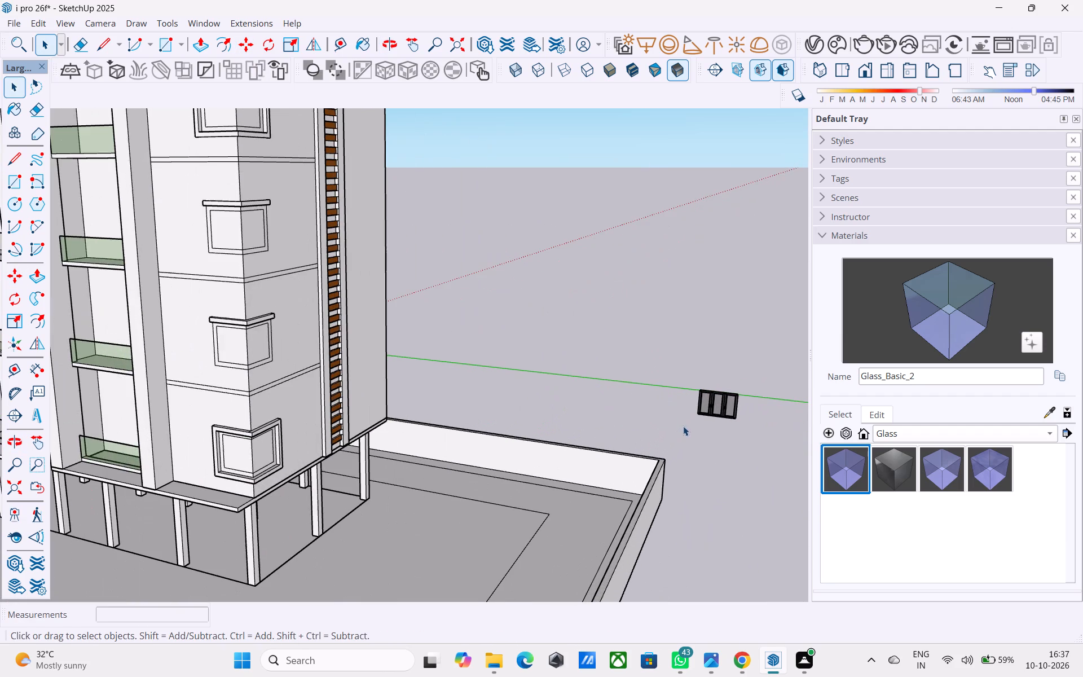
click(733, 407)
double_click(729, 406)
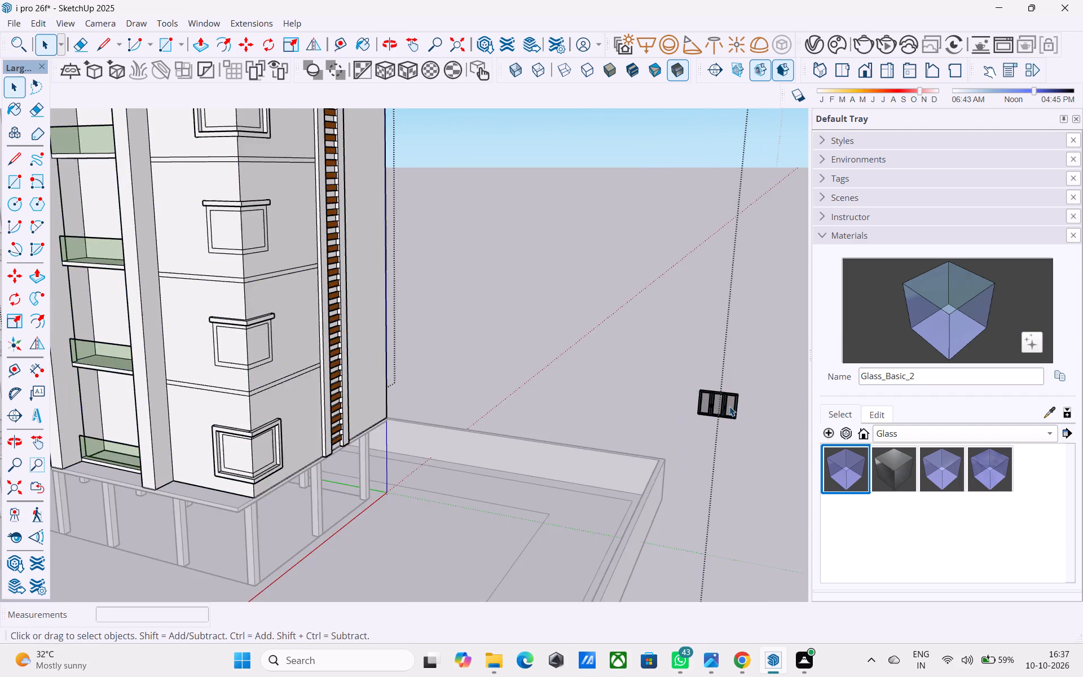
scroll(720, 402, up, 4)
click(715, 400)
scroll(714, 400, up, 1)
right_click(714, 399)
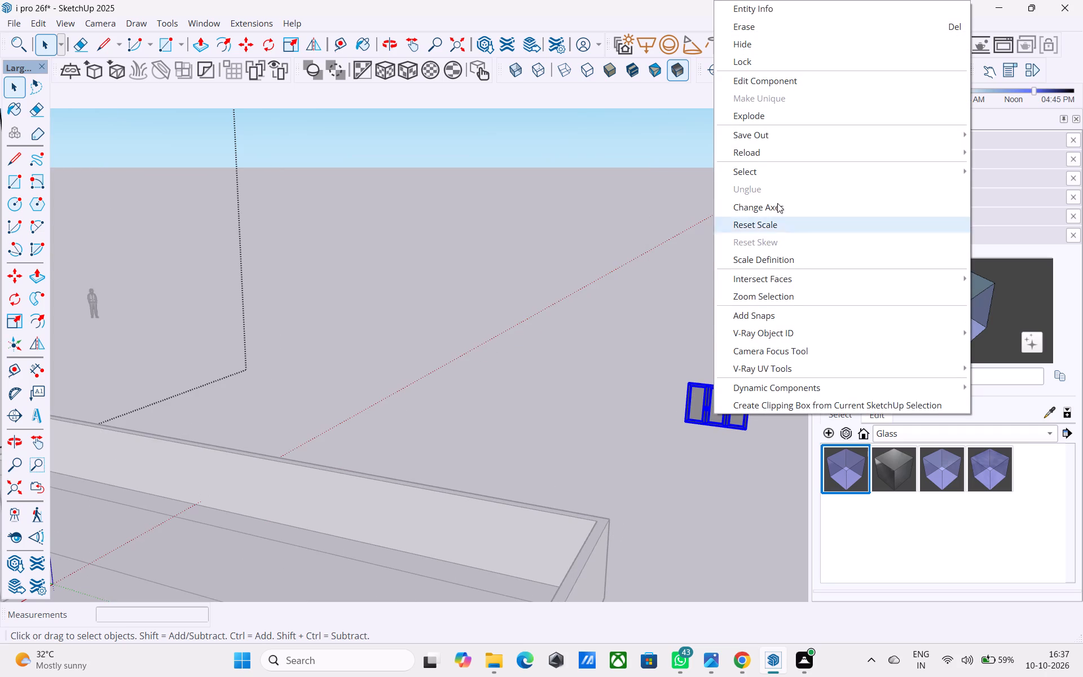
click(773, 108)
scroll(710, 448, down, 5)
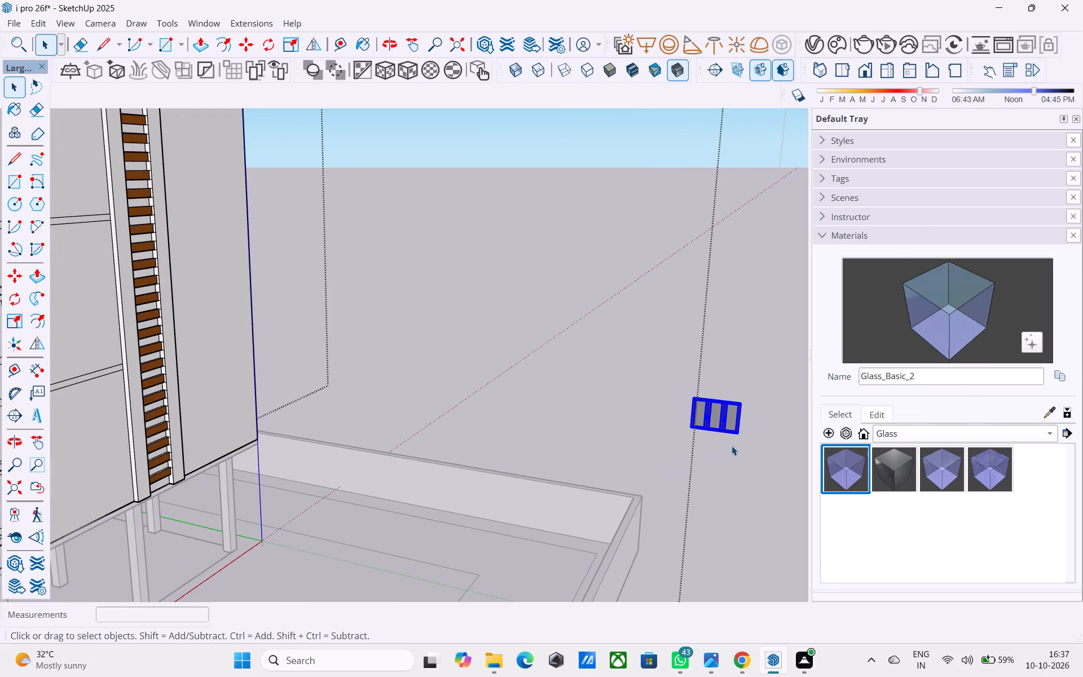
Move the exploded three-panel window to the front of the compound wall, near the red axis.
key(m)
click(733, 446)
scroll(660, 456, down, 14)
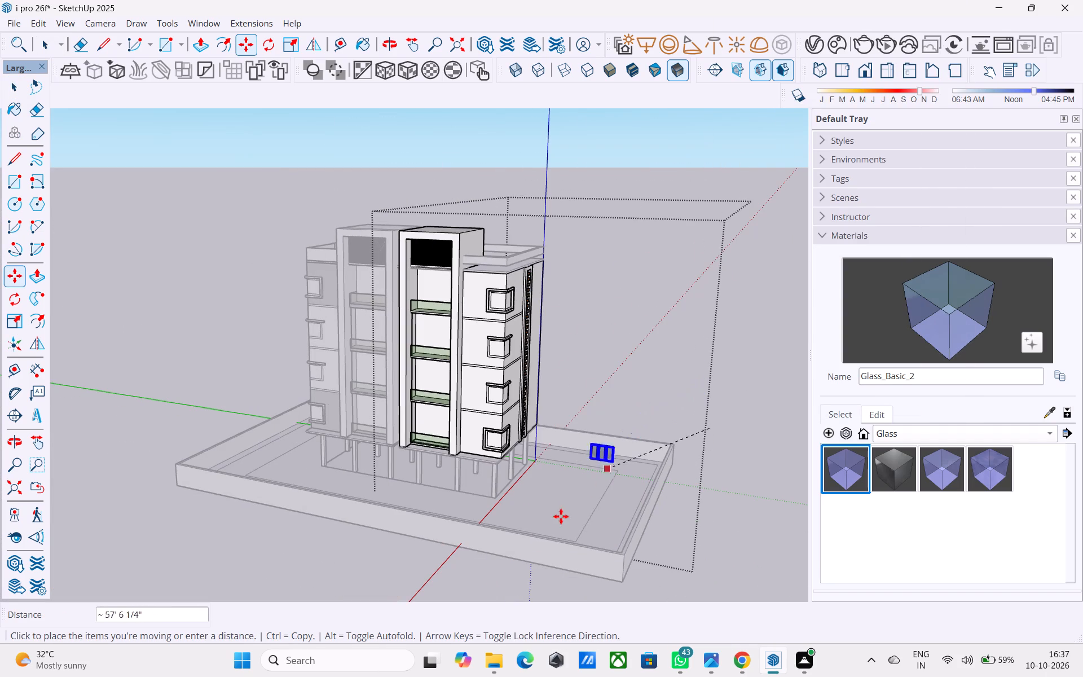
click(504, 583)
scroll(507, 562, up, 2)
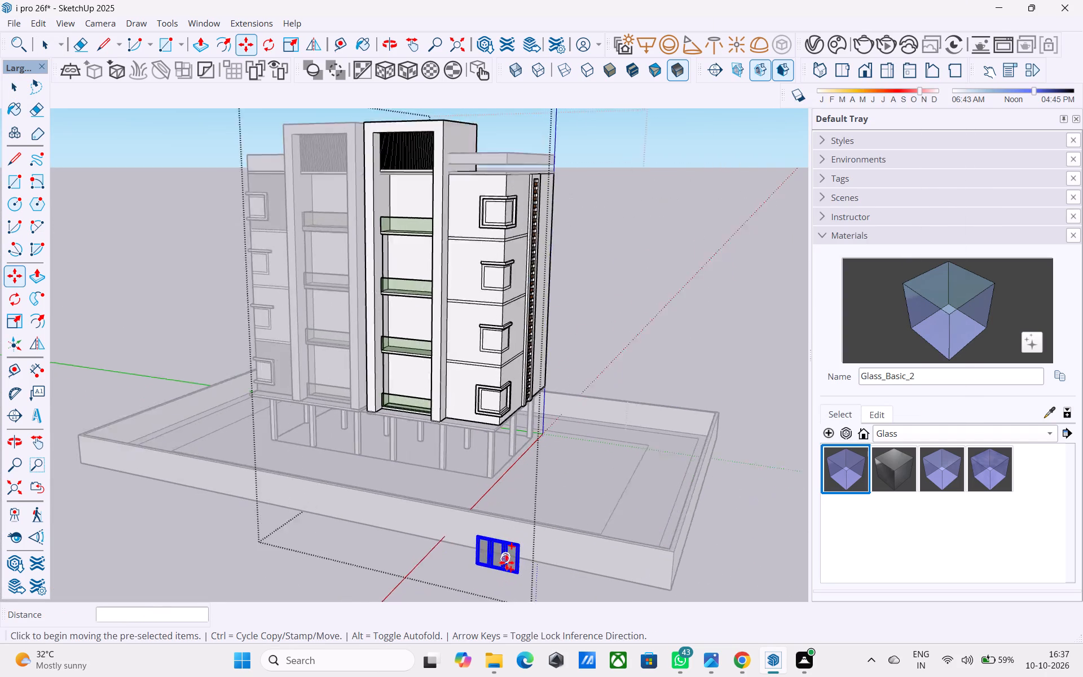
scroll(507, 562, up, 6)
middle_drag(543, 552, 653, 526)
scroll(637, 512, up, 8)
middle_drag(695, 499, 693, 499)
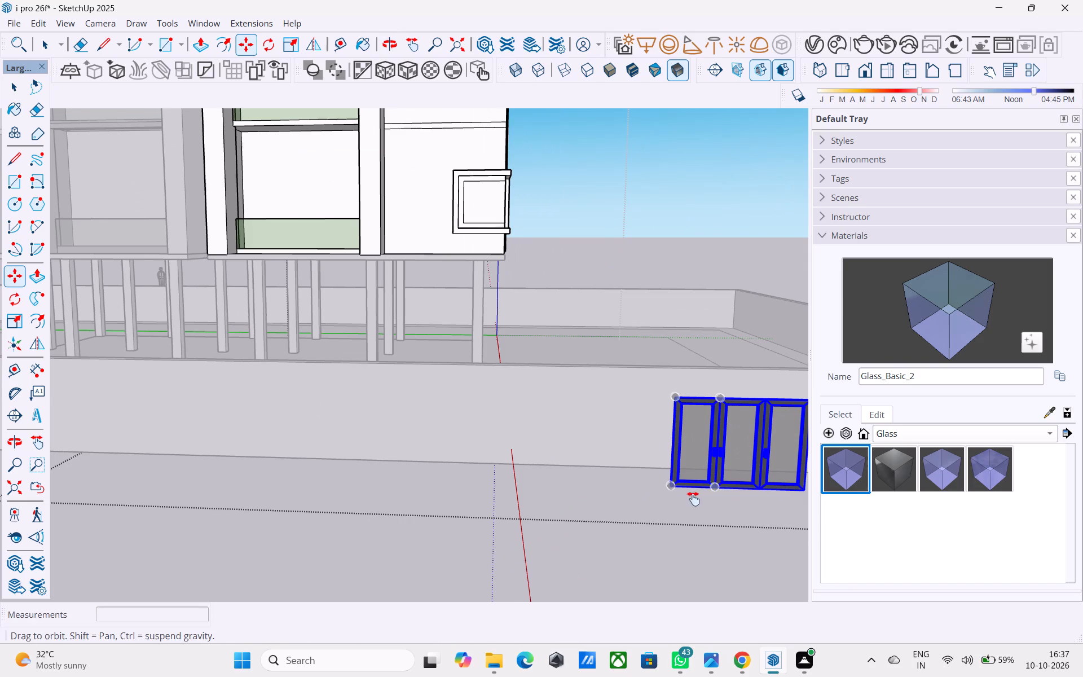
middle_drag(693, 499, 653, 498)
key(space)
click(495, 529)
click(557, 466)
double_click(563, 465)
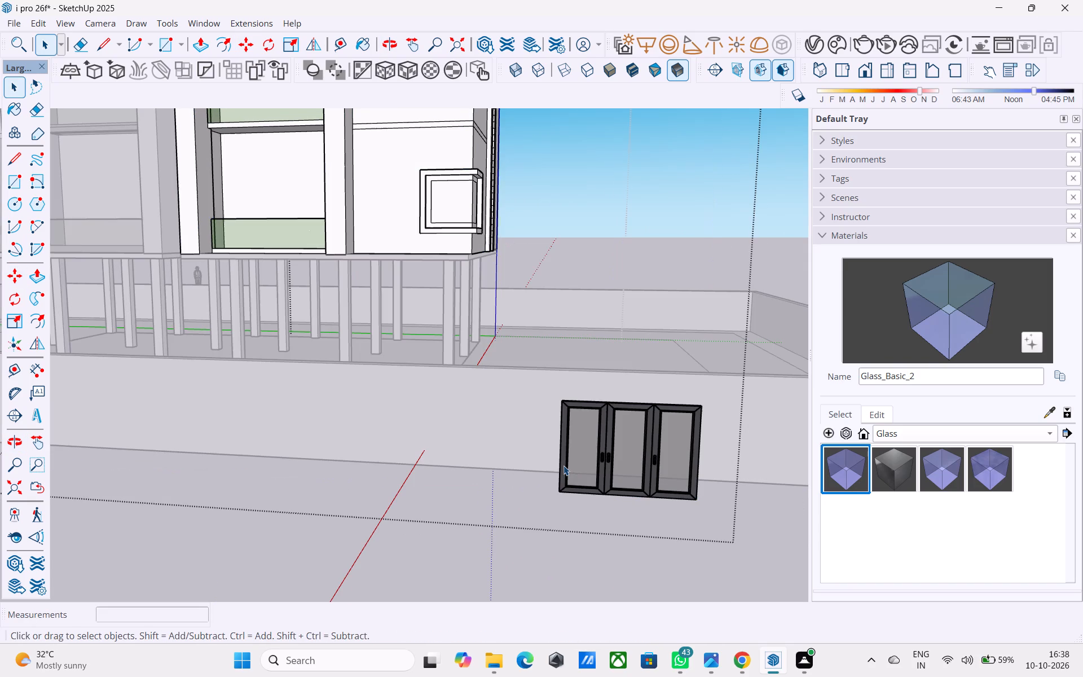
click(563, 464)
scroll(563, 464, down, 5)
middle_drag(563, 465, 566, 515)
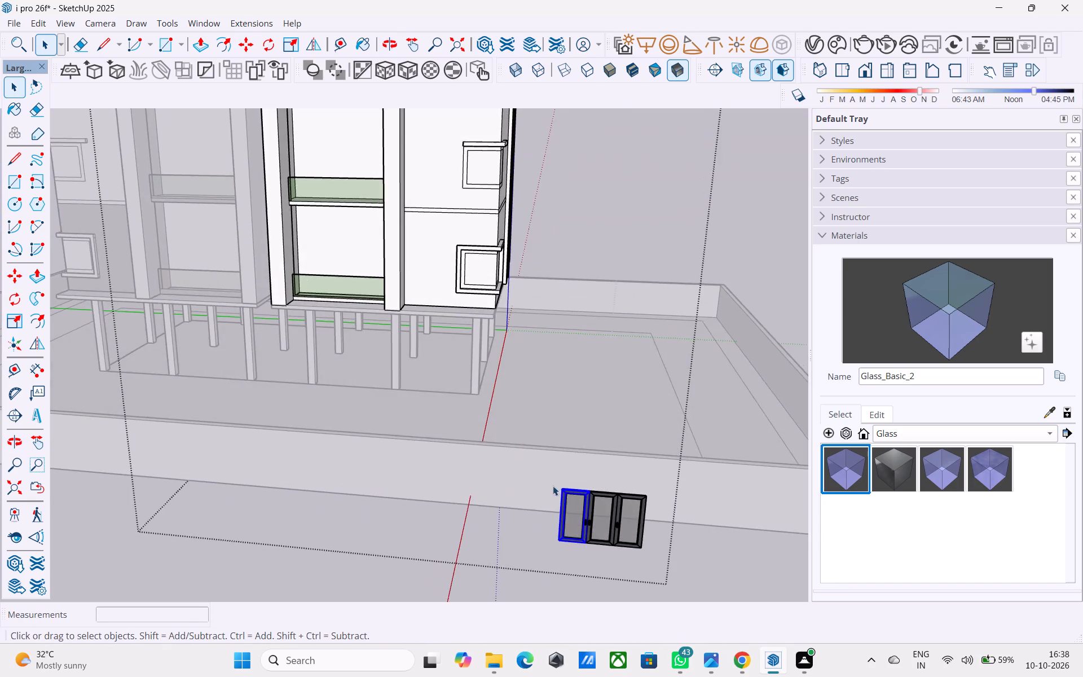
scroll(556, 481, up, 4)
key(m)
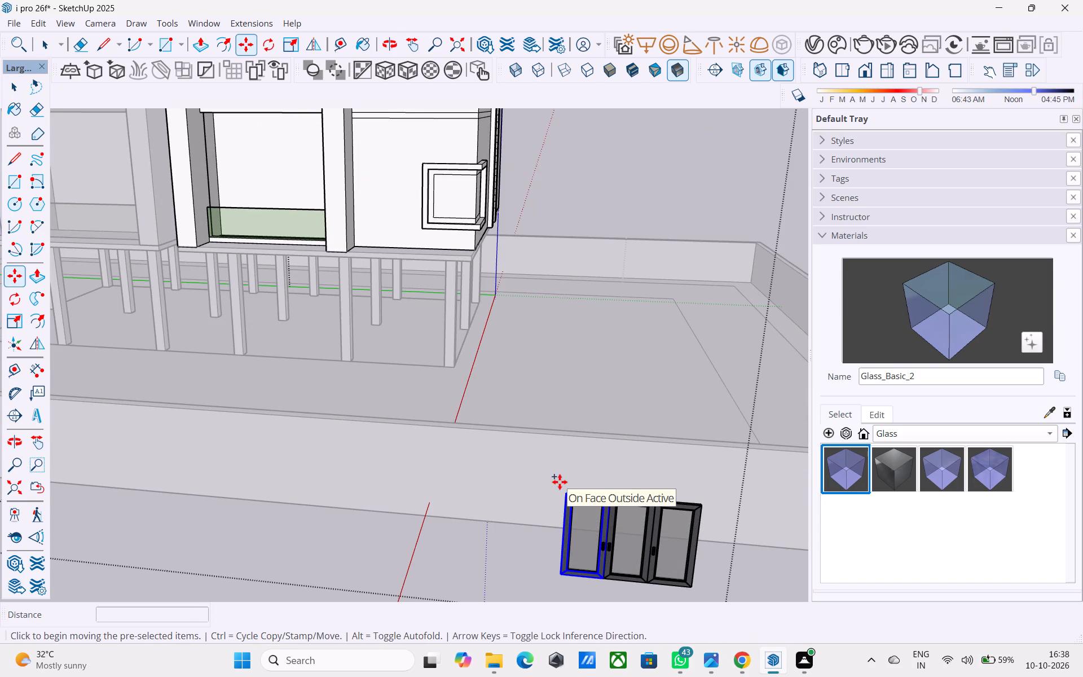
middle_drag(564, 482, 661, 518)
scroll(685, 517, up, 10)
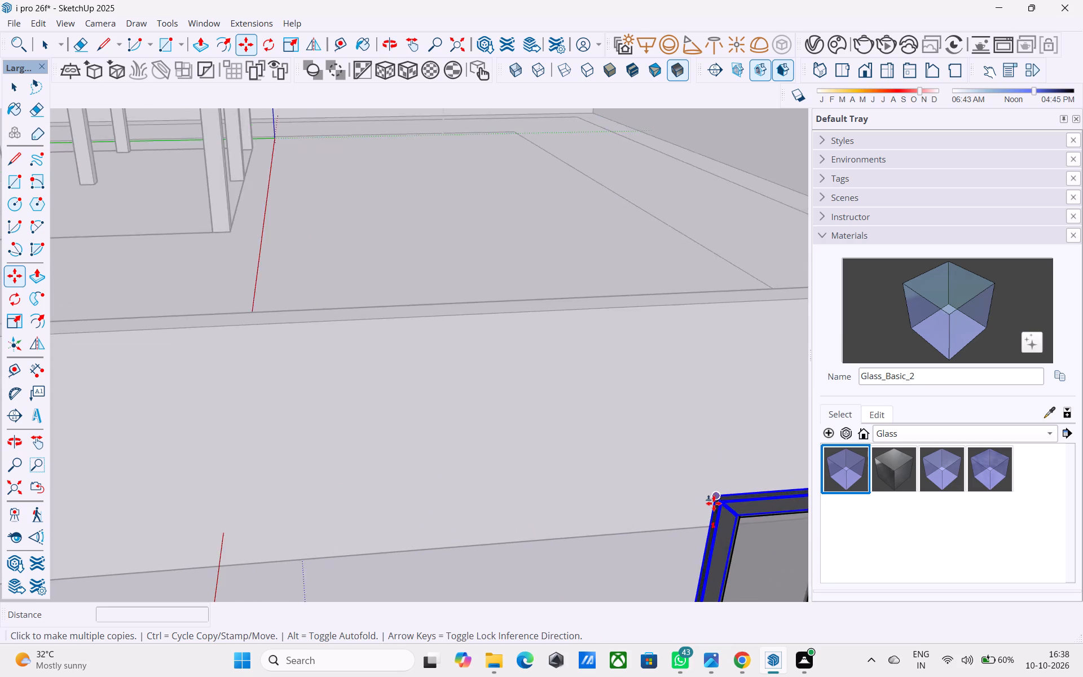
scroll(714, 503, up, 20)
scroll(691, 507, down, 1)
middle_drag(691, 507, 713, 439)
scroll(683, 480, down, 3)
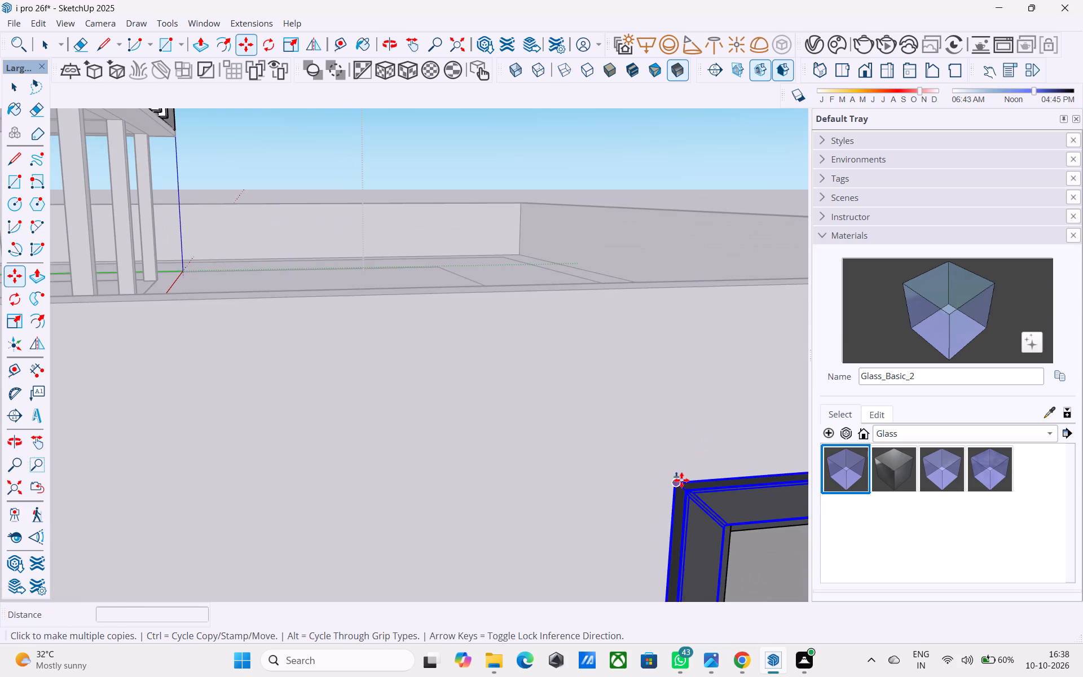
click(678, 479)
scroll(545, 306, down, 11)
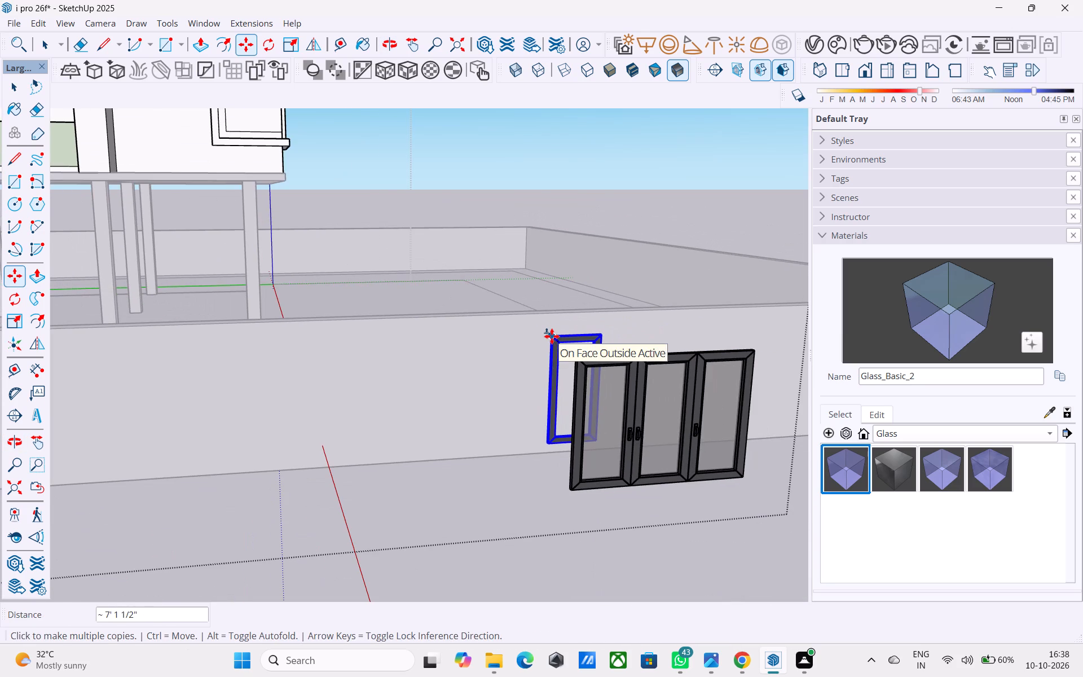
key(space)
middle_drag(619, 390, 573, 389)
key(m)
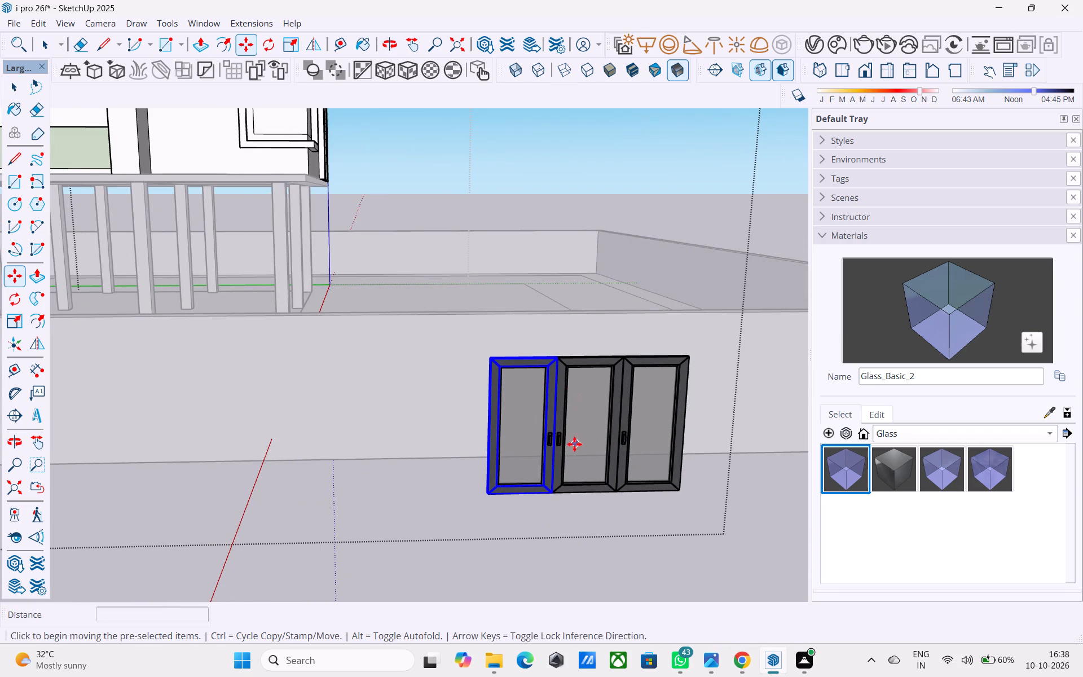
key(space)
Move the window's left panel, both frame and glass, clear of the other two panels.
click(516, 434)
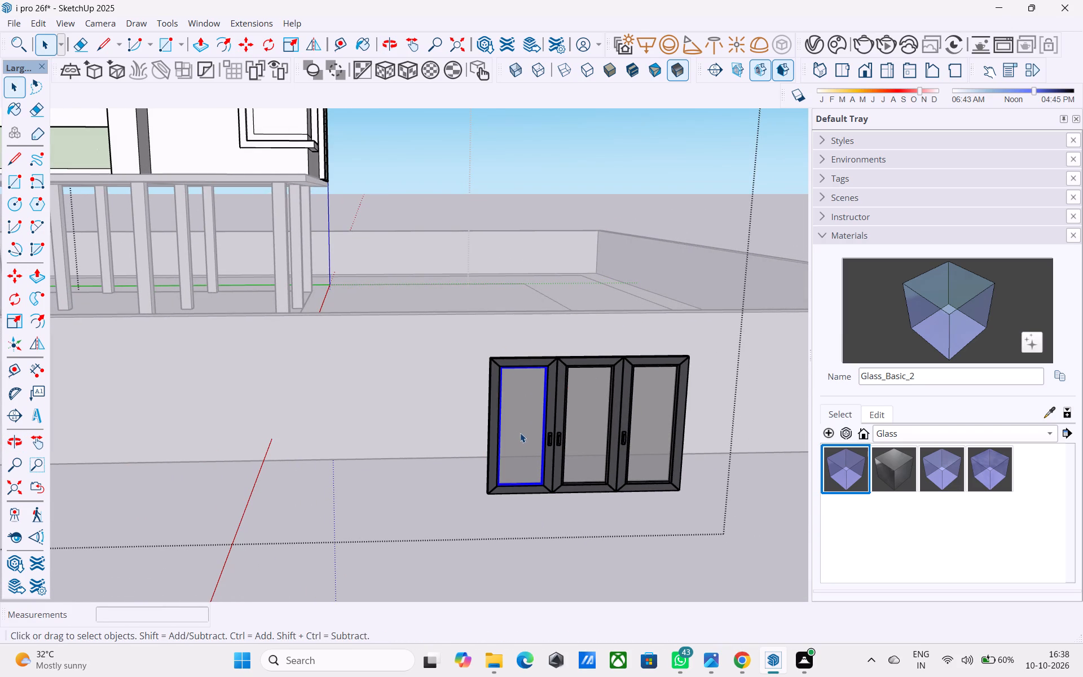
shift+click(489, 406)
key(m)
click(505, 414)
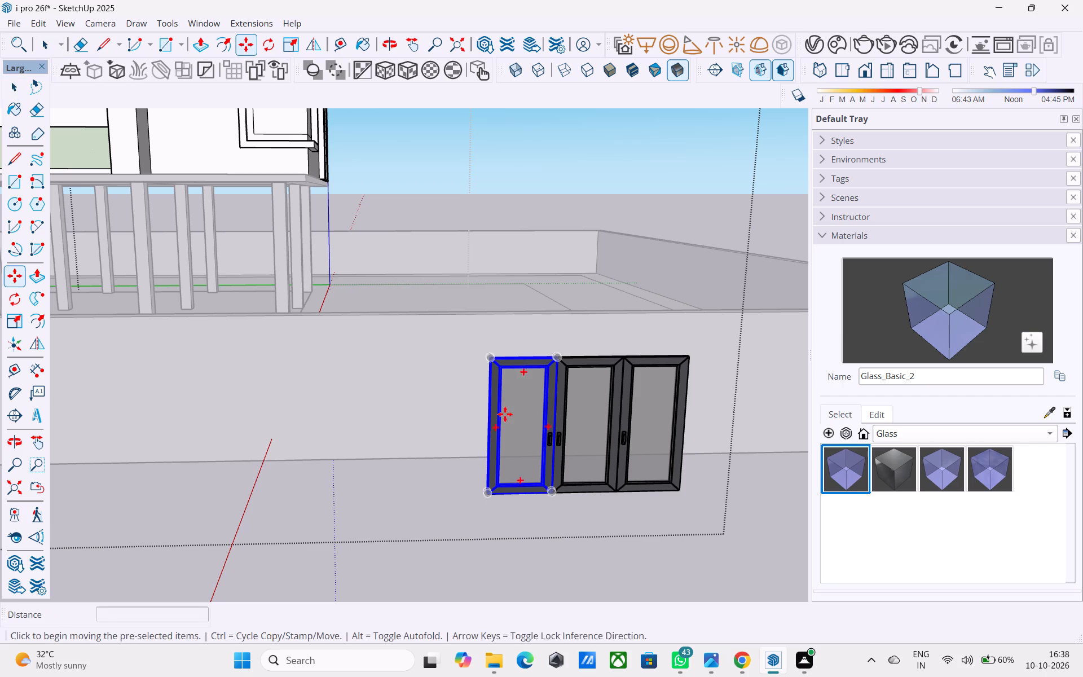
click(376, 472)
key(space)
Group the separated window panel's frame and glass.
scroll(381, 473, down, 4)
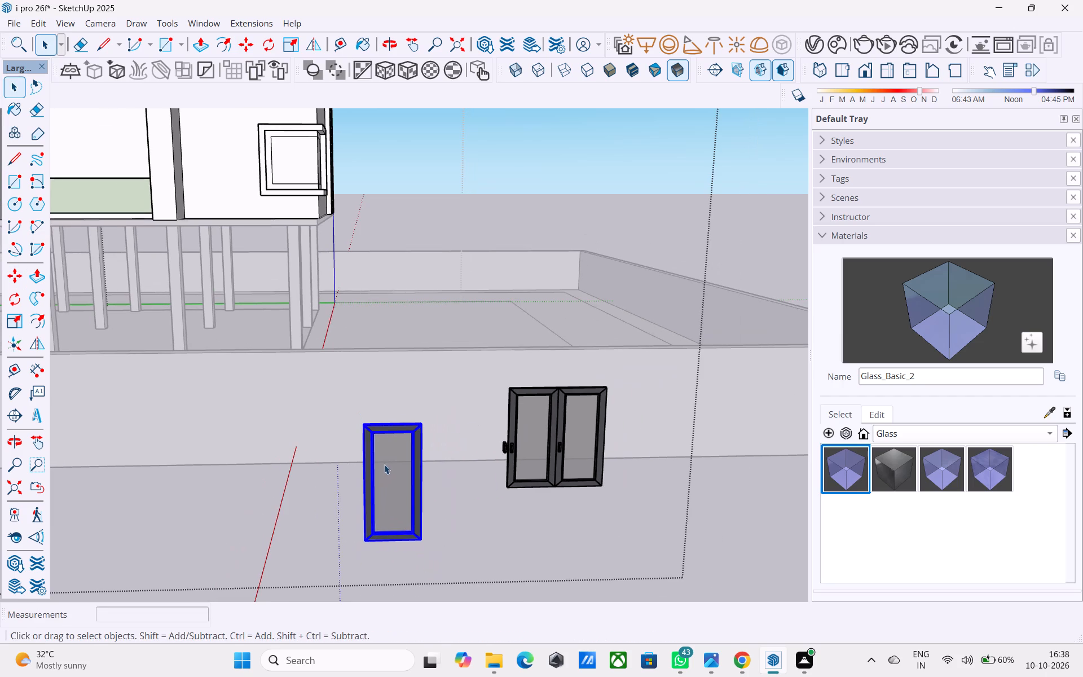
drag(360, 420, 431, 548)
right_click(410, 530)
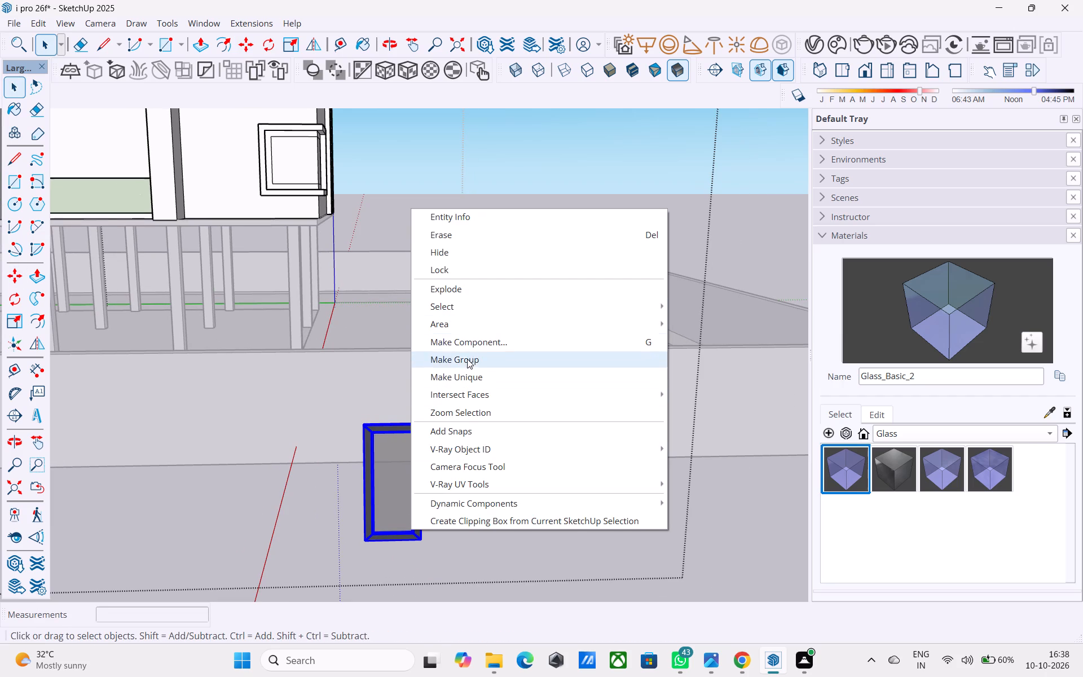
click(467, 359)
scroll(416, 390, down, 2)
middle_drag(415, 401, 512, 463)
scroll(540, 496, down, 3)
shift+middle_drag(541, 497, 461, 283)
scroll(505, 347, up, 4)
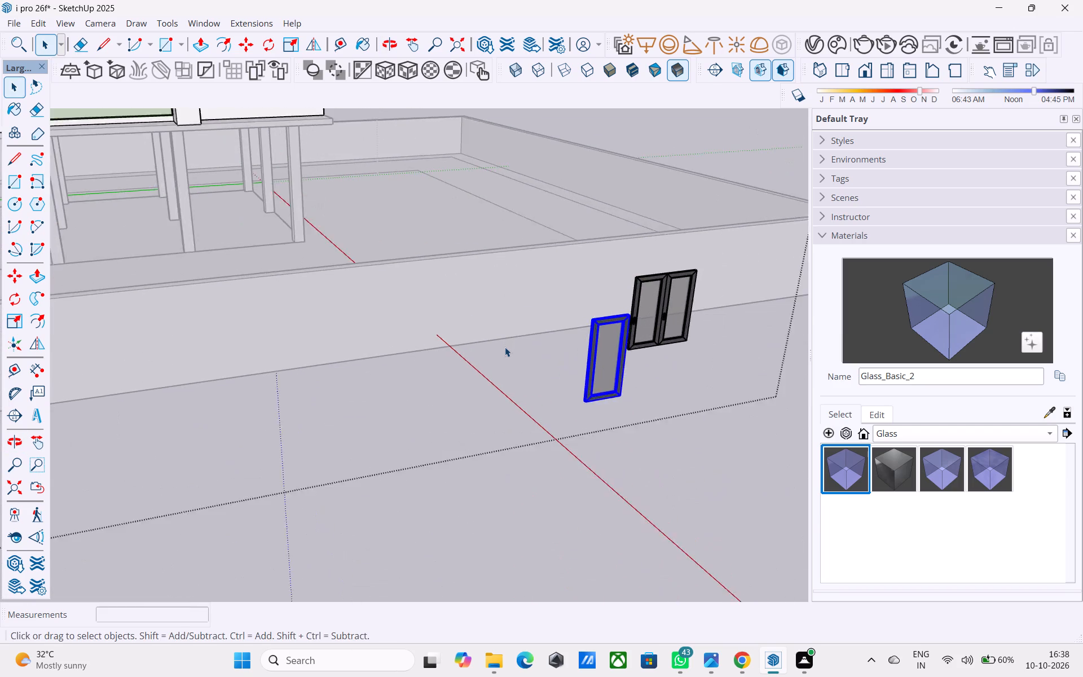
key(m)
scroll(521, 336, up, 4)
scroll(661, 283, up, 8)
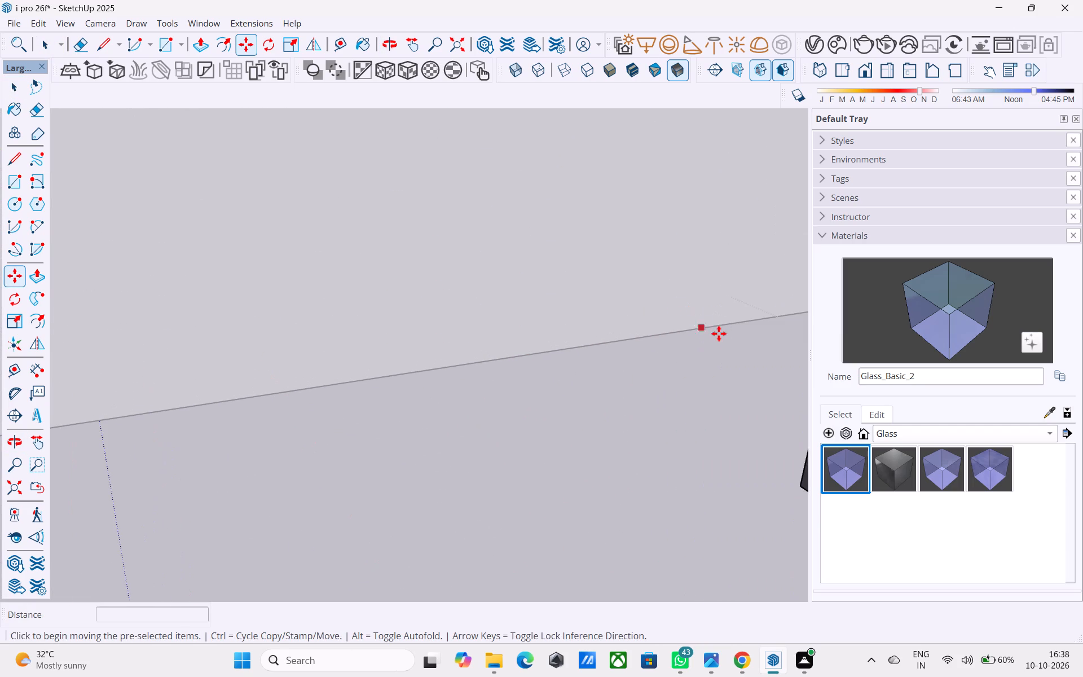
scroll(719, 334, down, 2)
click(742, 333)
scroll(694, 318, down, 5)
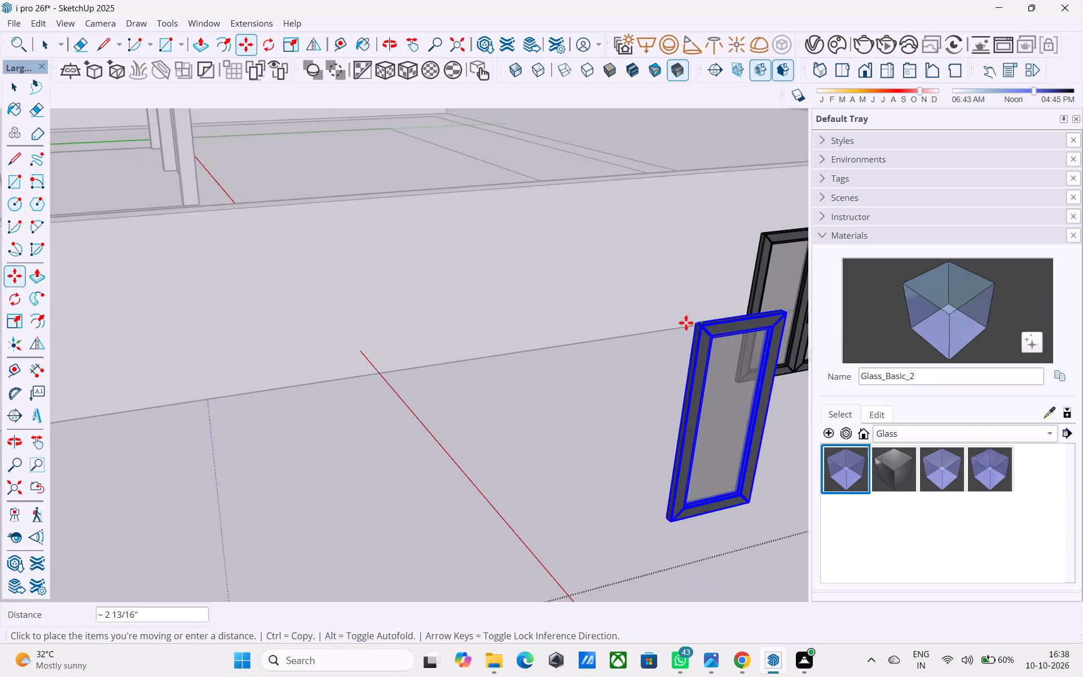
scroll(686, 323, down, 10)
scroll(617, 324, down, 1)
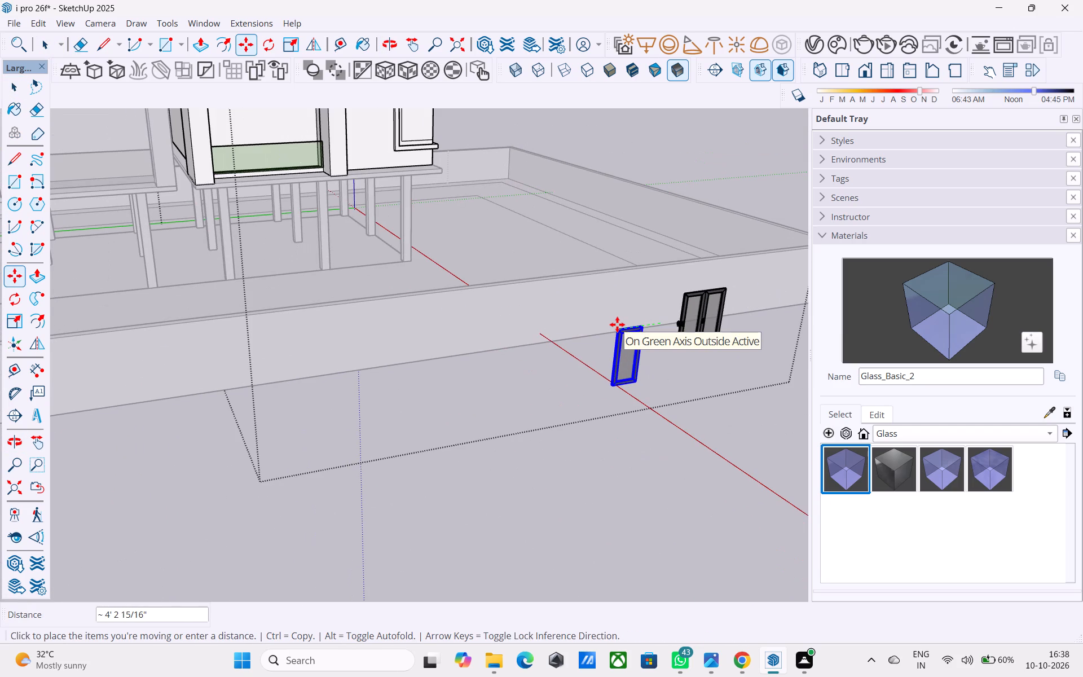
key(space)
Copy the grouped window panel from its top corner to the upper outer corner of the top-floor corner window's balcony-side opening.
key(m)
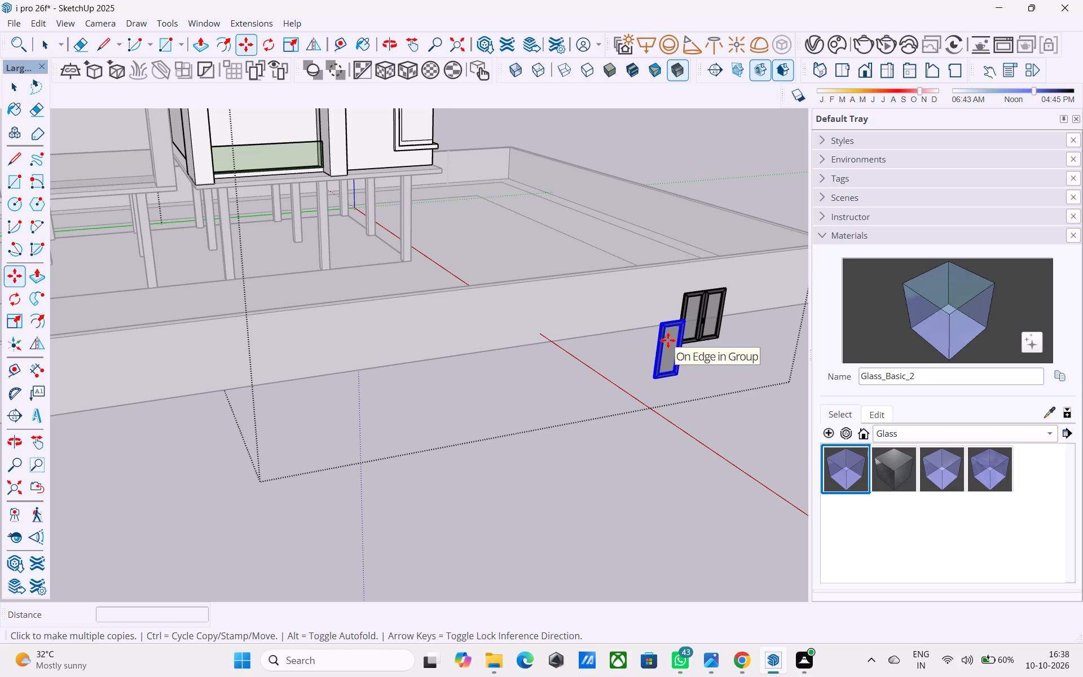
scroll(667, 338, up, 5)
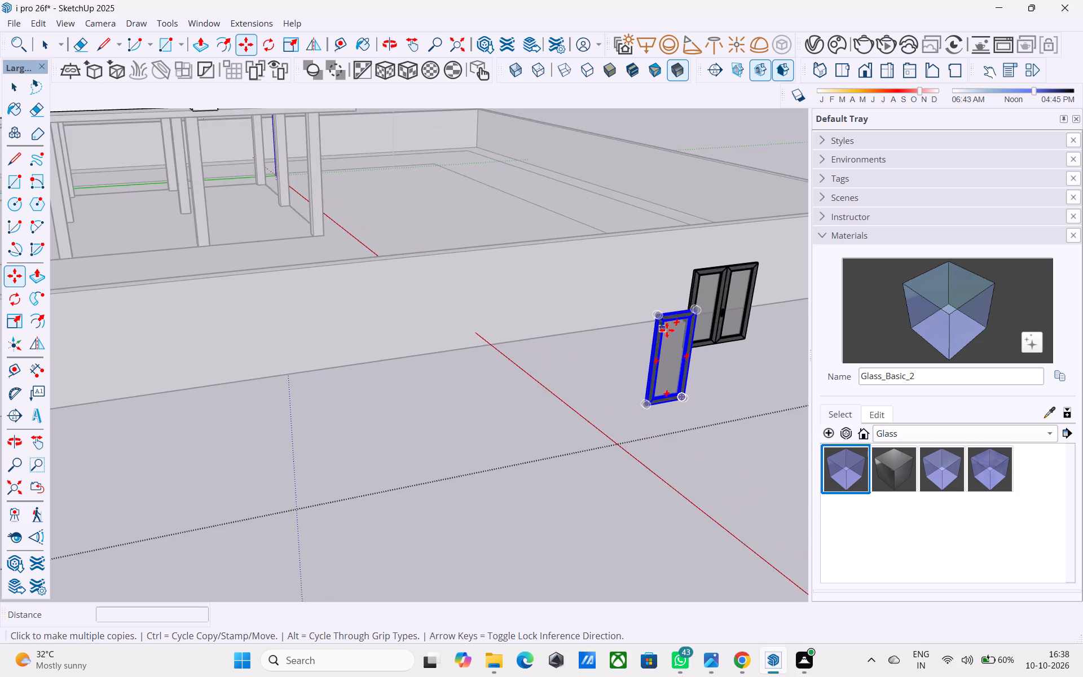
middle_drag(667, 333, 664, 385)
scroll(664, 386, up, 3)
scroll(636, 438, up, 7)
click(653, 460)
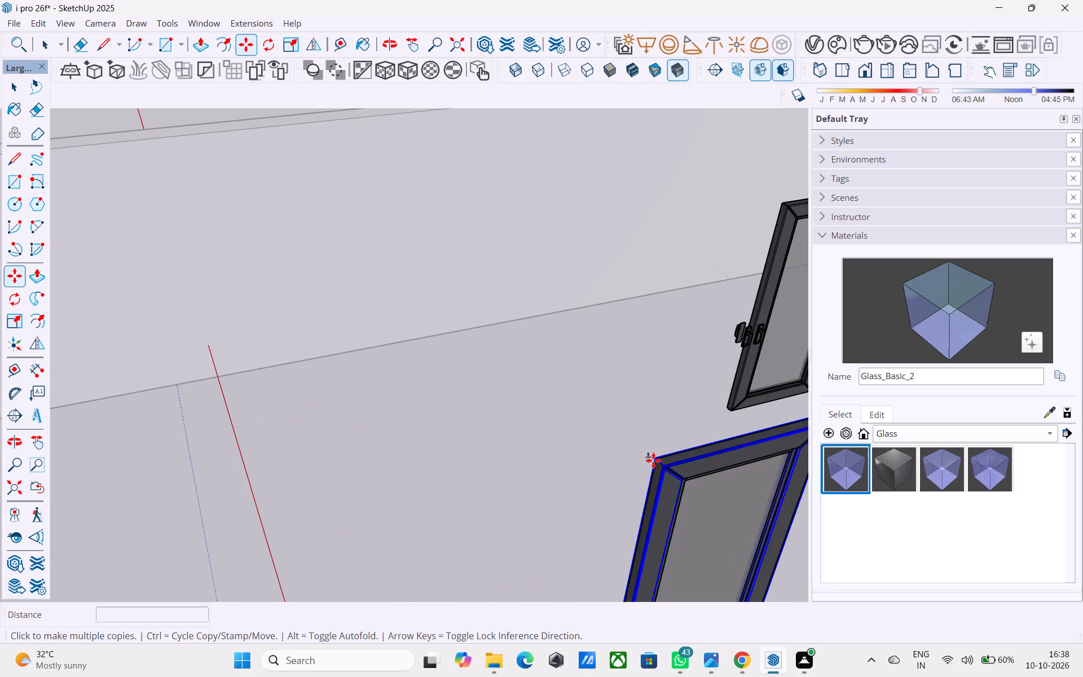
scroll(588, 386, down, 11)
scroll(532, 342, down, 3)
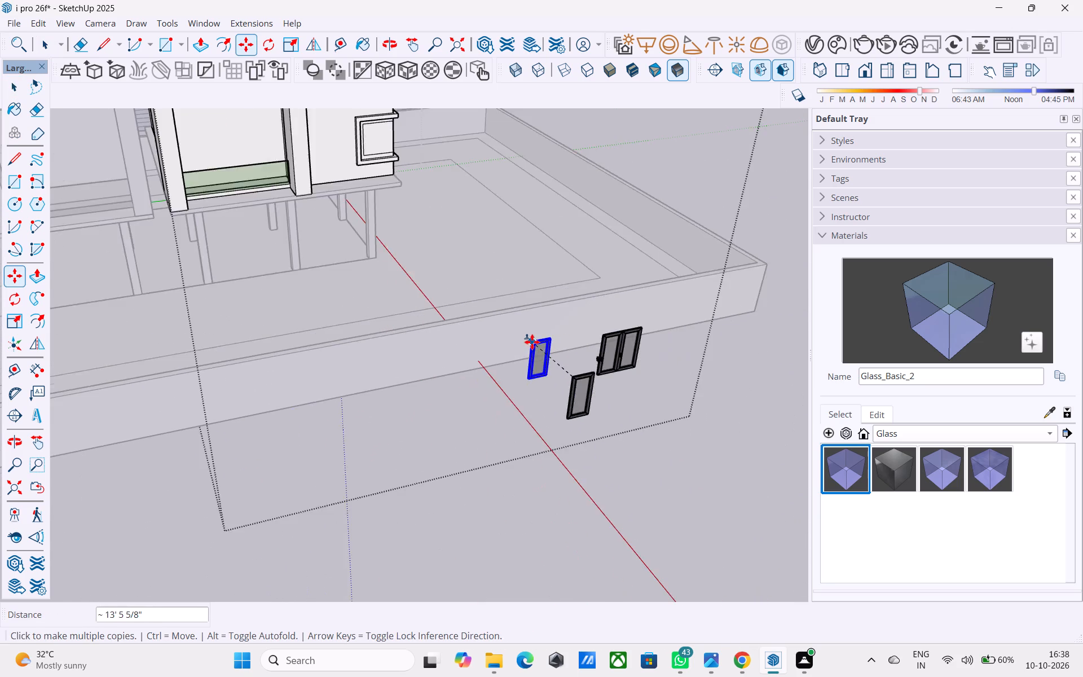
scroll(532, 342, down, 5)
shift+middle_drag(519, 340, 517, 532)
shift+middle_drag(380, 332, 390, 449)
middle_drag(418, 320, 403, 354)
scroll(397, 298, up, 9)
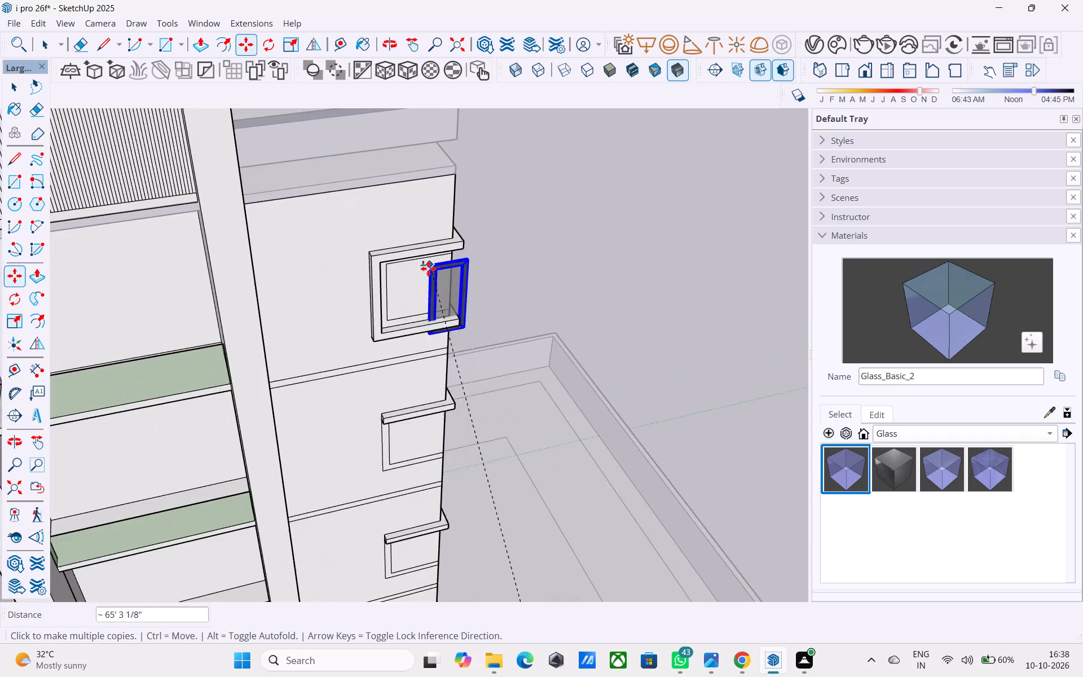
shift+middle_drag(428, 269, 424, 301)
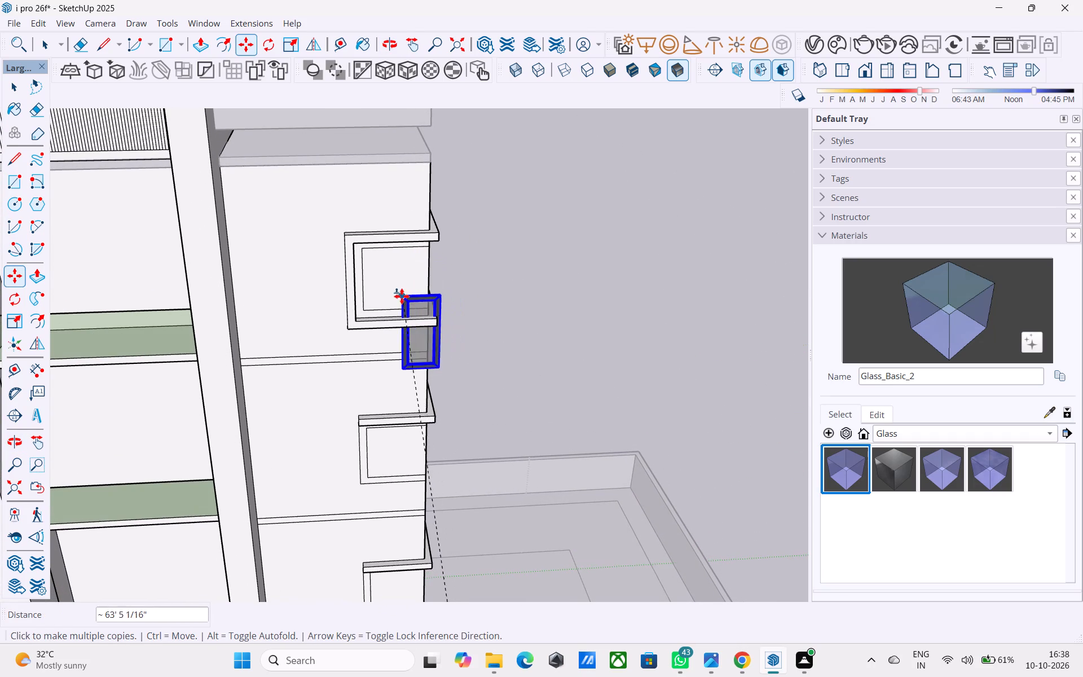
shift+middle_drag(396, 292, 401, 284)
shift+middle_drag(398, 278, 441, 311)
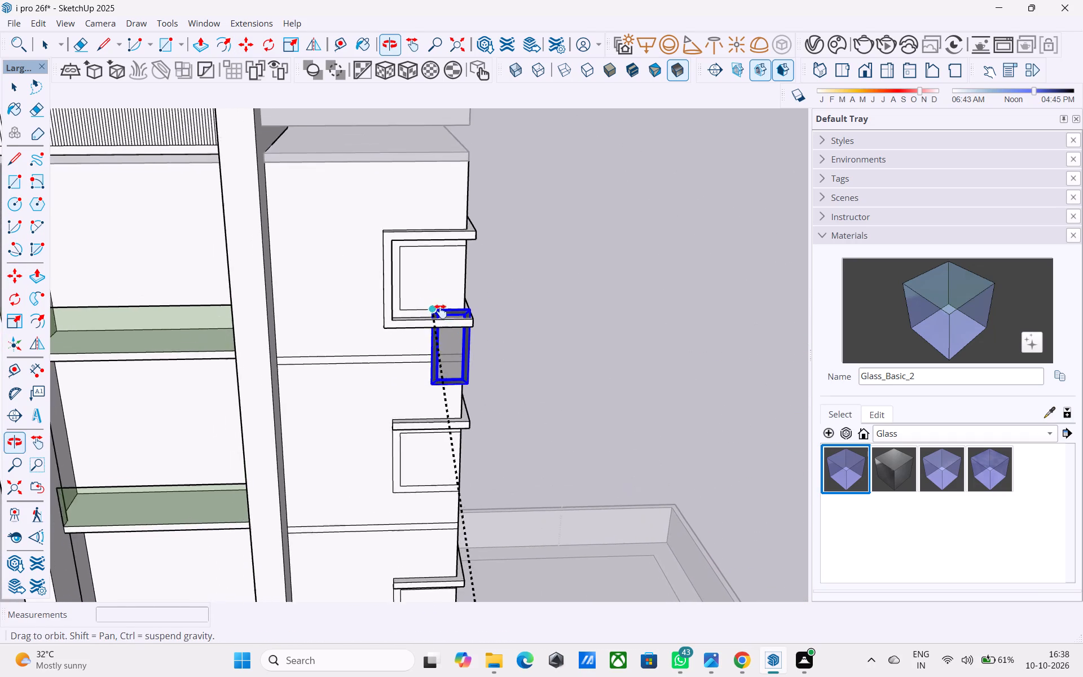
shift+middle_drag(441, 311, 430, 302)
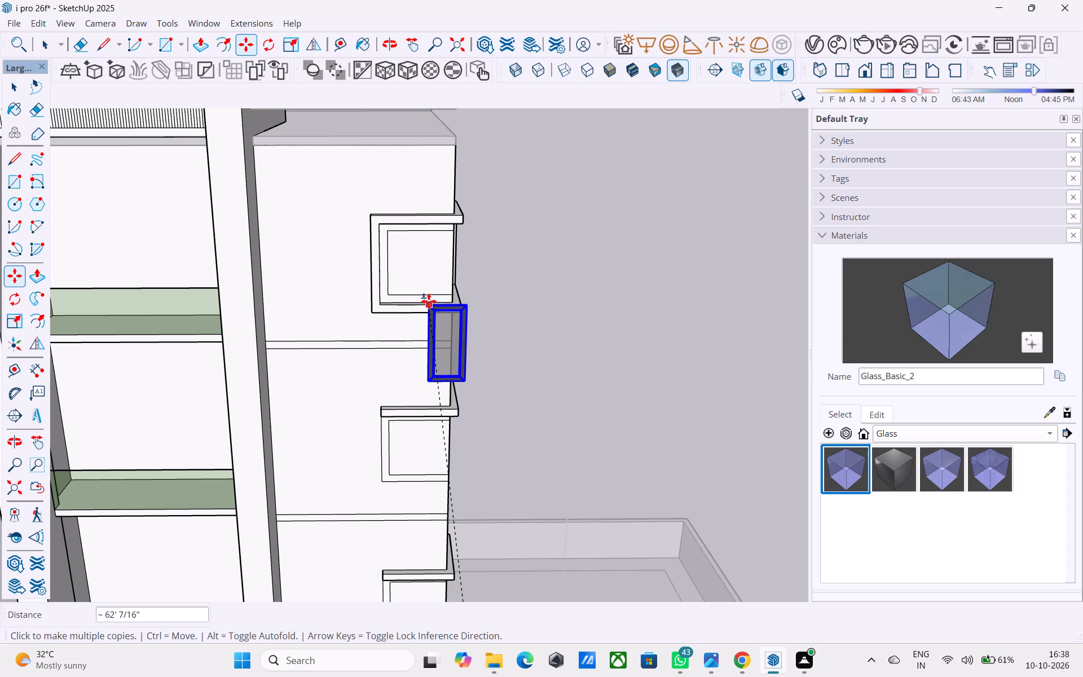
scroll(369, 218, up, 10)
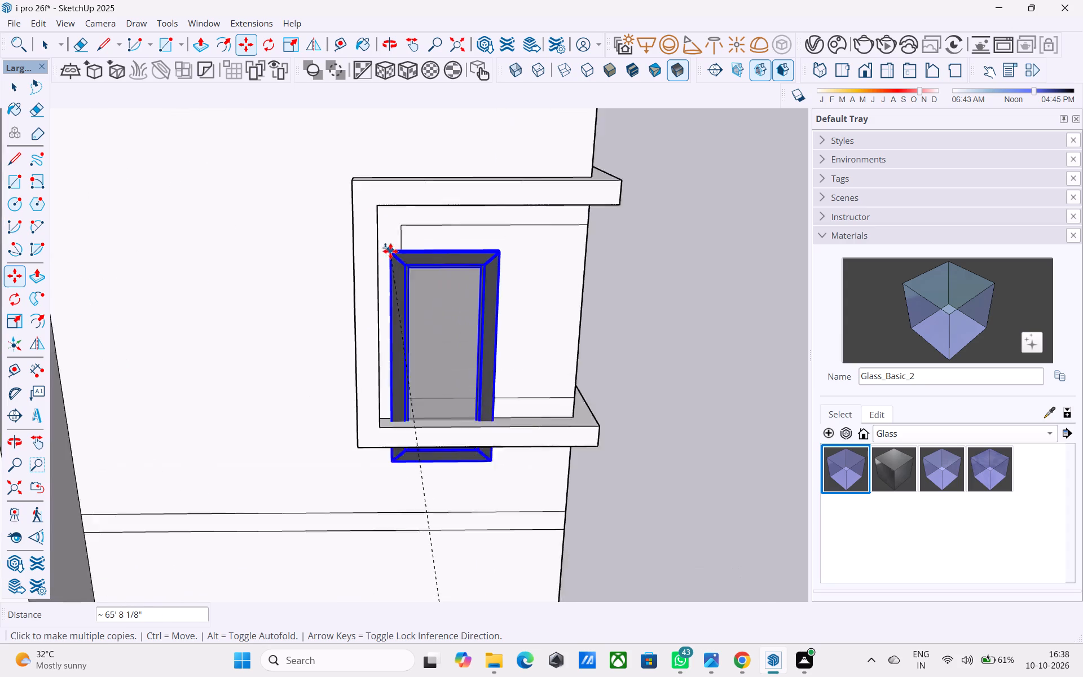
scroll(390, 251, up, 1)
click(405, 224)
Place a second copy of the unrotated panel at the building-corner edge of the top-floor corner window.
middle_drag(573, 281, 252, 254)
scroll(314, 302, down, 4)
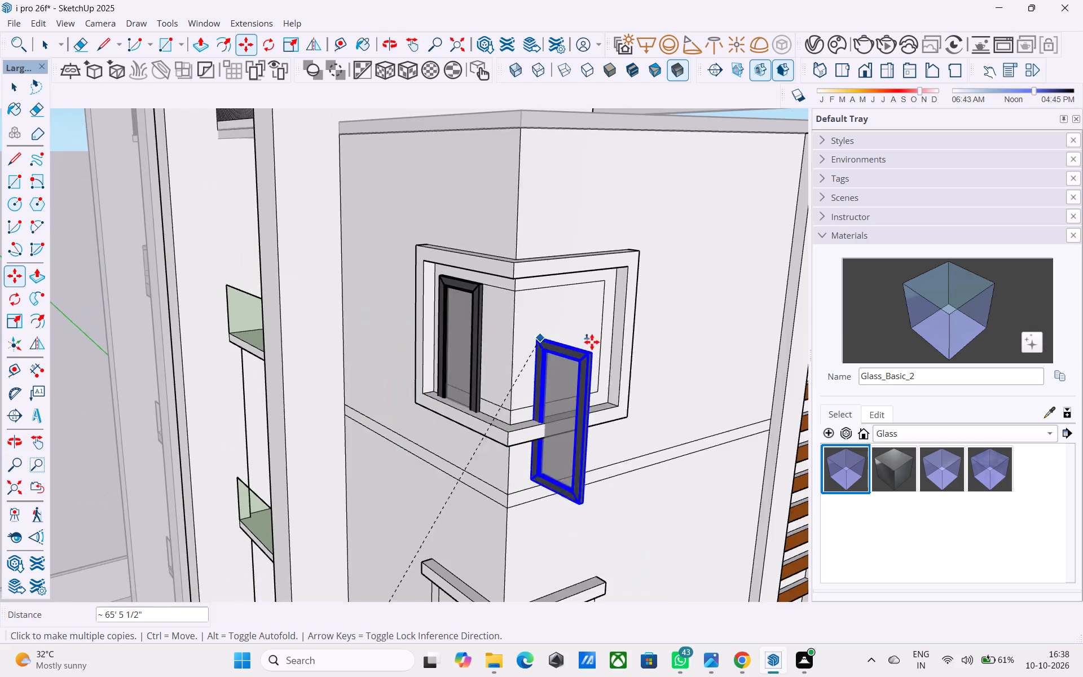
middle_drag(596, 344, 521, 306)
scroll(517, 301, up, 4)
click(474, 265)
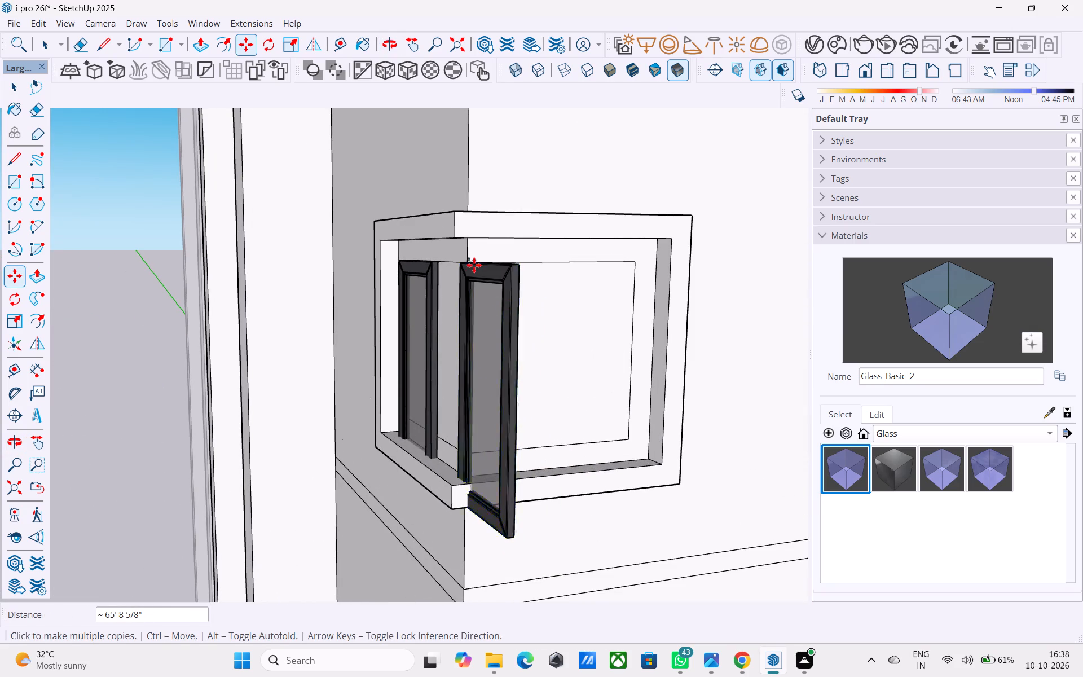
Place a copy of the panel in the balcony-side opening of the corner window one floor below the top.
scroll(467, 327, down, 7)
middle_drag(481, 399, 486, 162)
shift+middle_drag(438, 368, 409, 259)
middle_drag(423, 300, 434, 308)
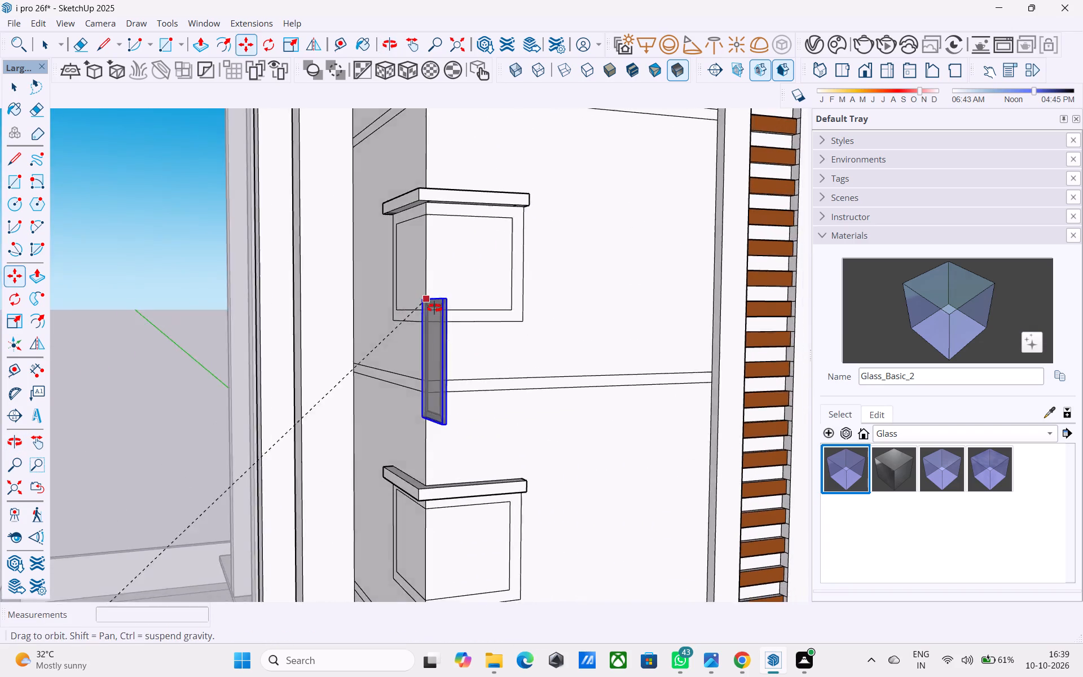
middle_drag(434, 308, 658, 349)
middle_drag(376, 274, 406, 293)
scroll(405, 284, up, 3)
click(411, 244)
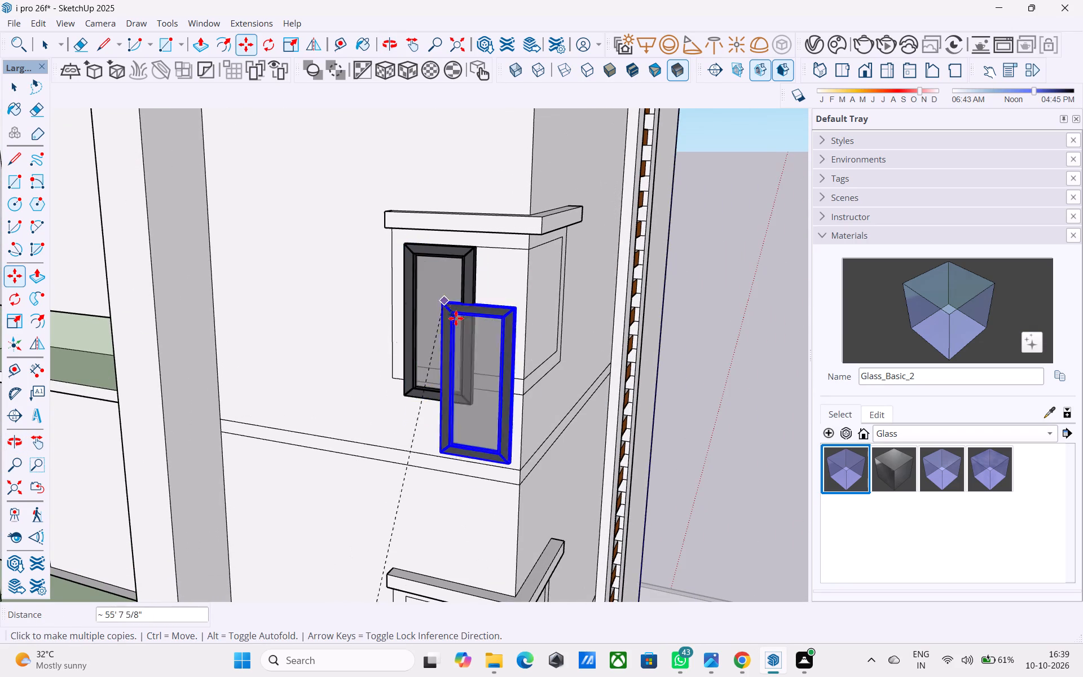
Place a copy of the panel in the balcony-side opening of the corner window second from the bottom.
middle_drag(532, 324, 312, 342)
scroll(542, 296, down, 6)
middle_drag(592, 408, 580, 393)
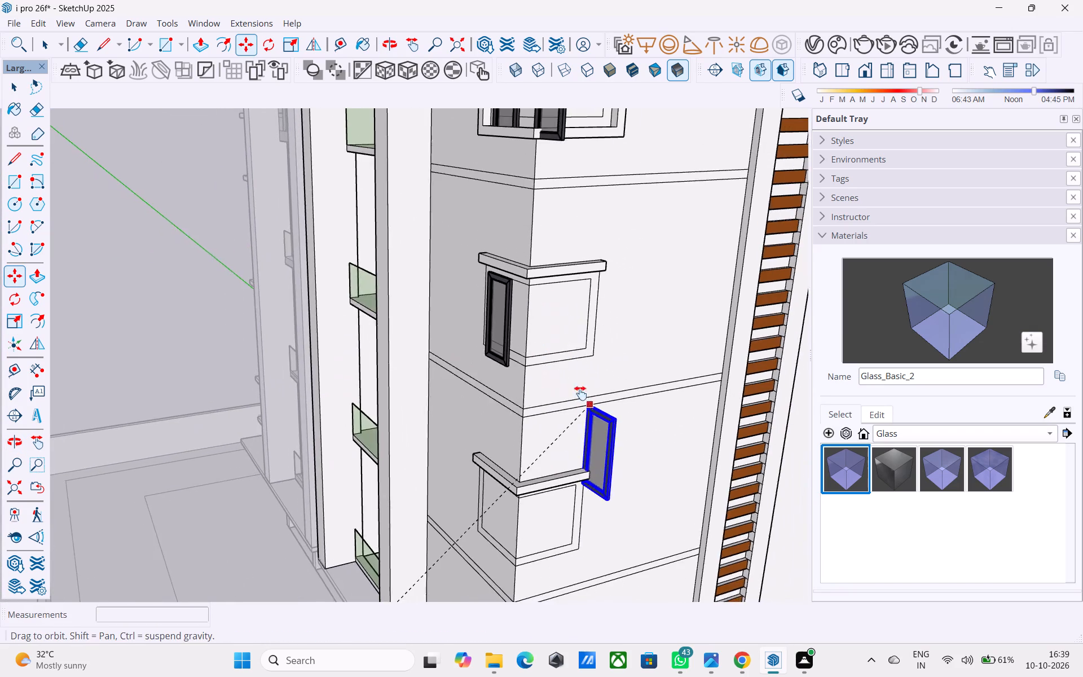
middle_drag(580, 393, 569, 269)
shift+middle_drag(584, 319, 426, 207)
scroll(433, 283, up, 4)
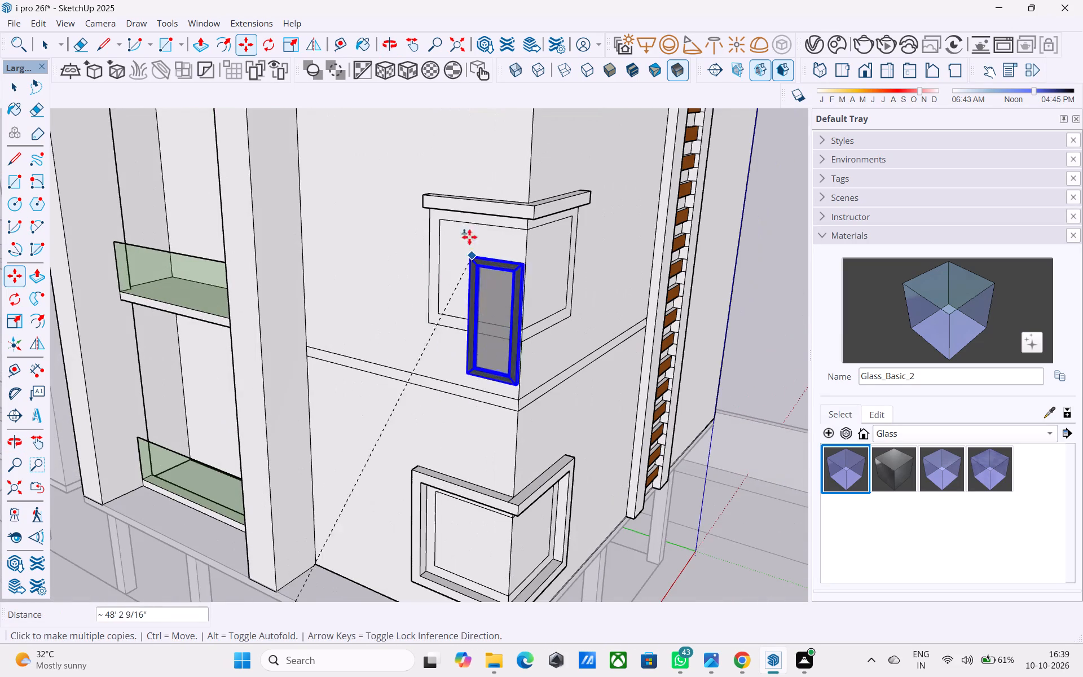
click(447, 220)
Place a copy of the panel in the balcony-side opening of the lowest corner window.
shift+middle_drag(515, 333, 481, 149)
scroll(440, 344, up, 2)
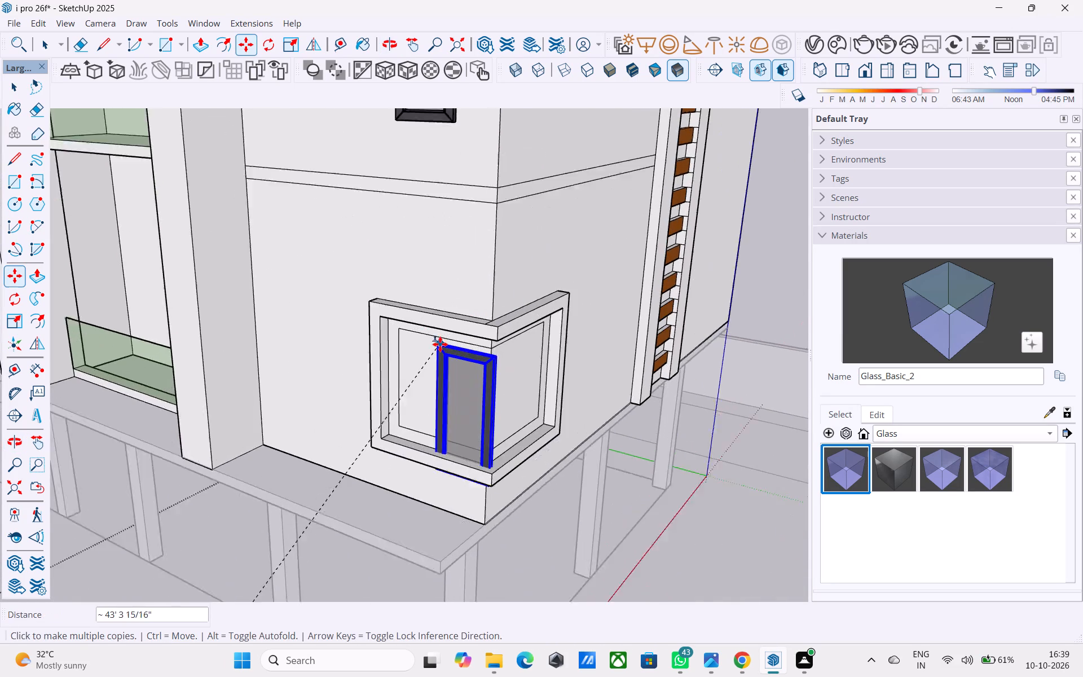
scroll(440, 344, up, 5)
click(385, 320)
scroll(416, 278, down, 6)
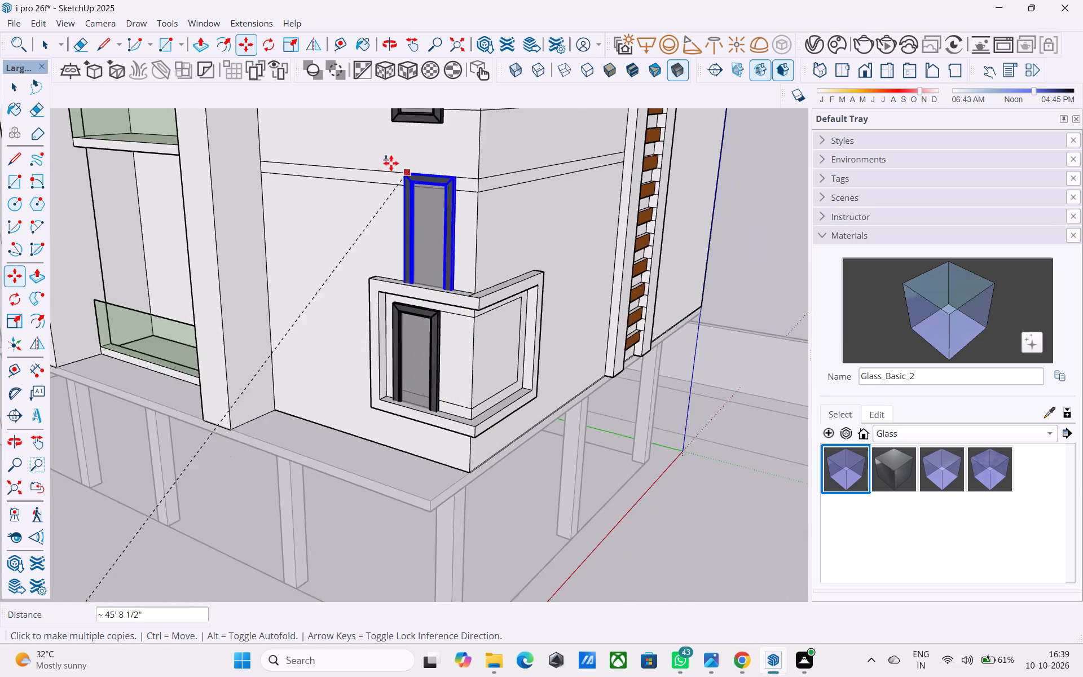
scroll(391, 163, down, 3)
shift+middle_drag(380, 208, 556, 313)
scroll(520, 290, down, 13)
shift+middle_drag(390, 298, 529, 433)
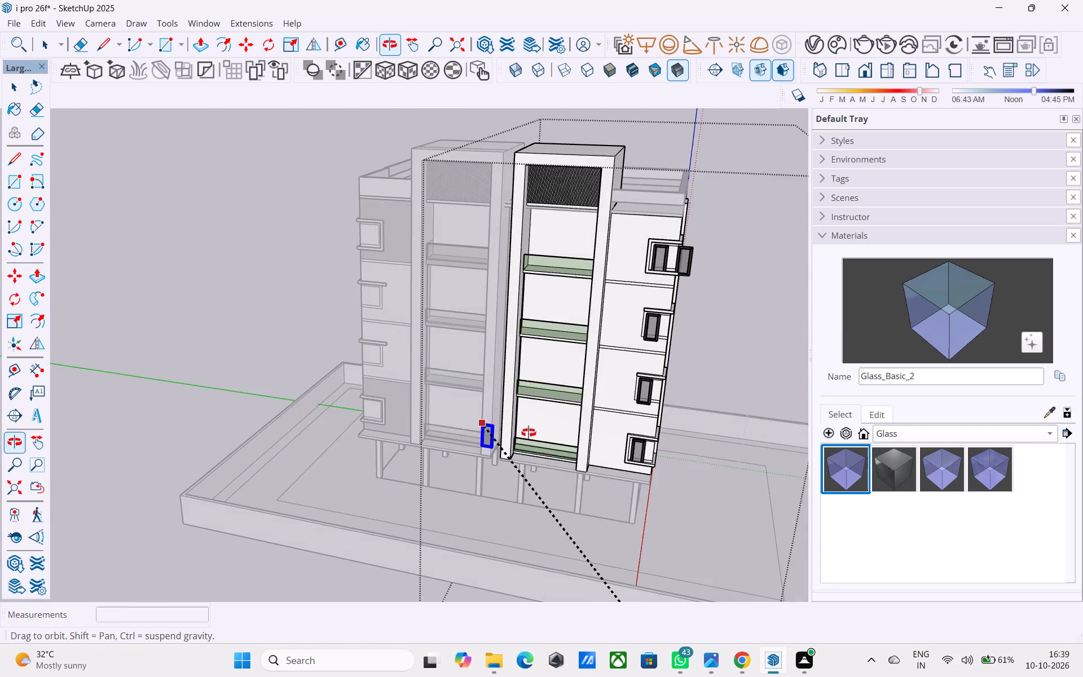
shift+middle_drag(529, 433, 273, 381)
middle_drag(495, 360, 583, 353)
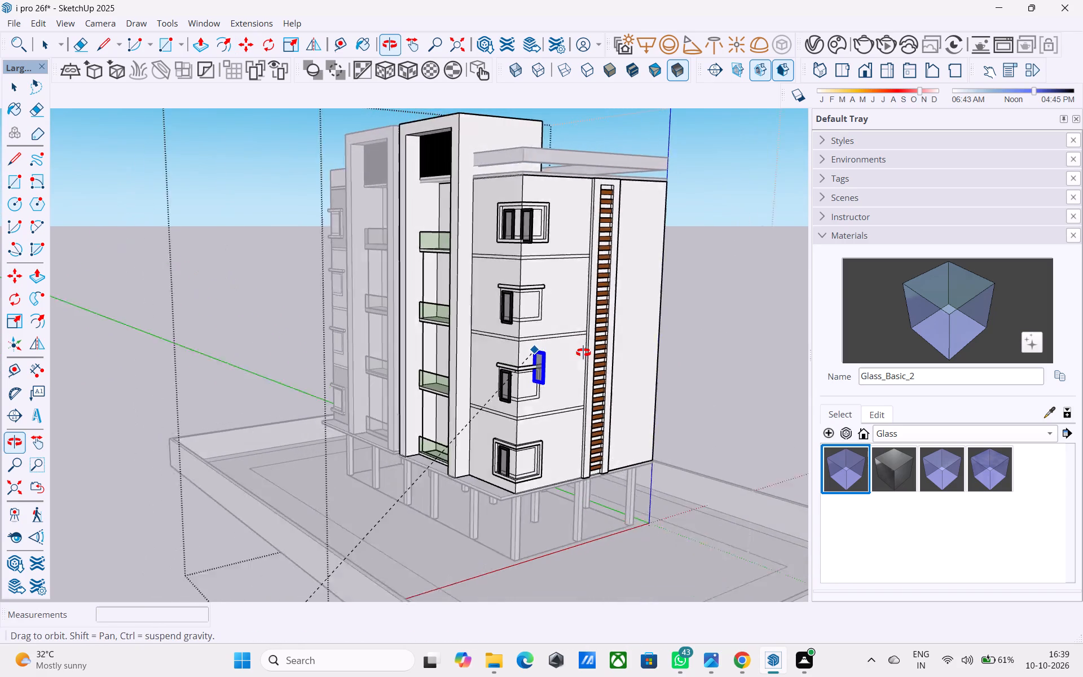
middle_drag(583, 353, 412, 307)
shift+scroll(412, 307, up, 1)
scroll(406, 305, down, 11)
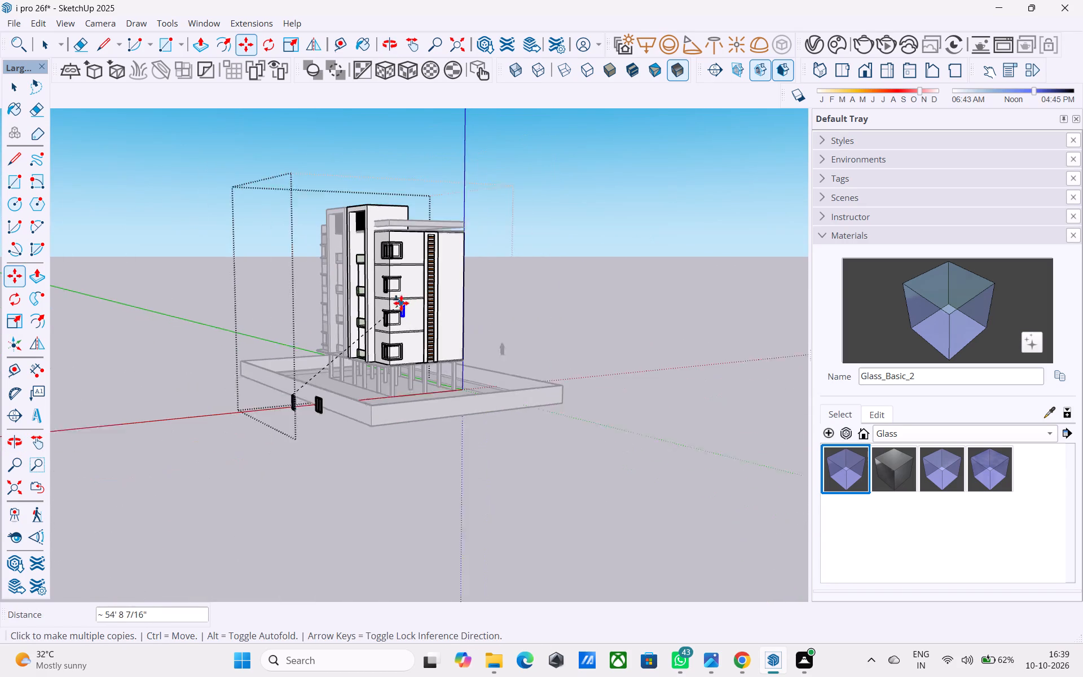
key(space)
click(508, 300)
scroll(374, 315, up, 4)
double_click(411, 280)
Select the original single window panel in front of the compound wall and rotate it 90 degrees about the vertical axis.
scroll(409, 279, up, 1)
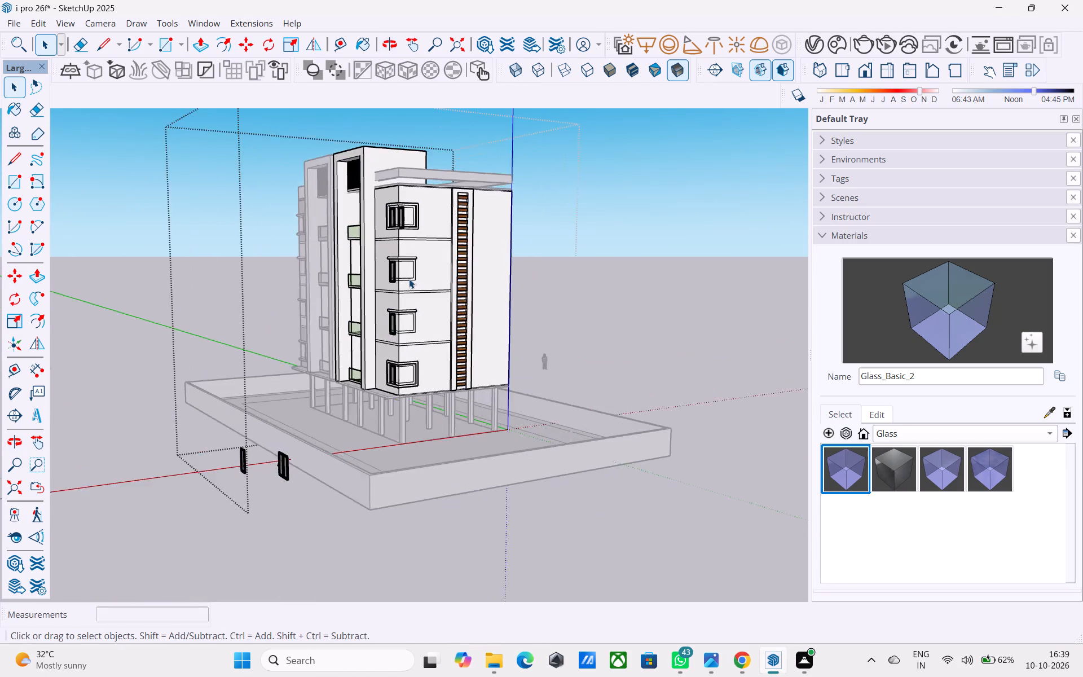
scroll(409, 279, down, 5)
scroll(338, 401, up, 7)
middle_drag(309, 404, 314, 411)
scroll(314, 411, up, 7)
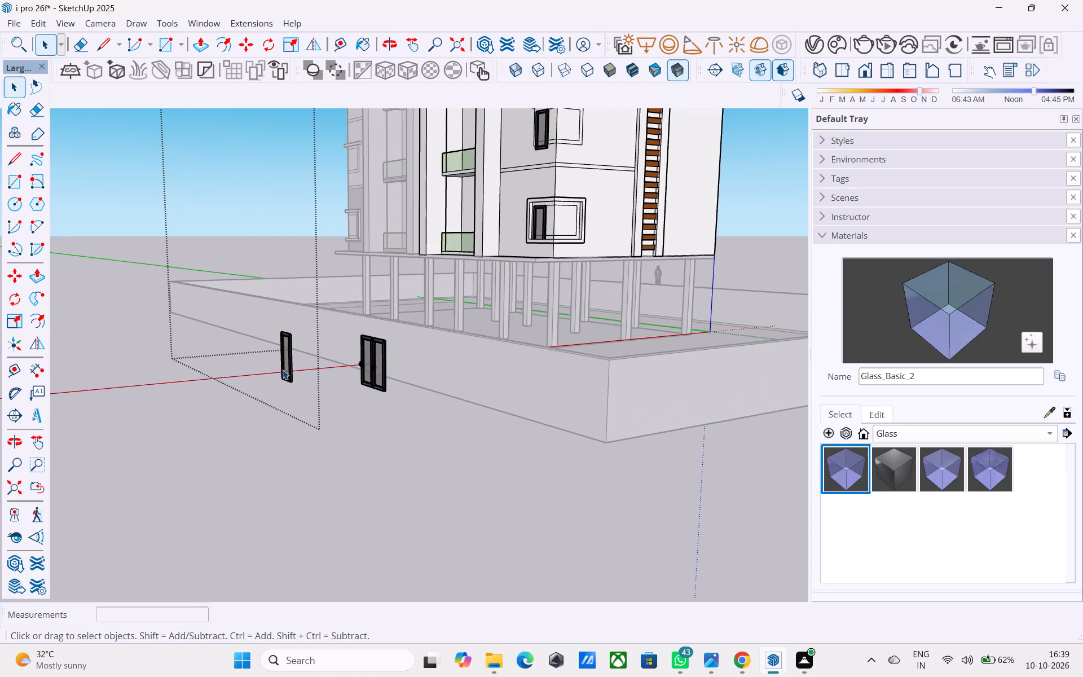
click(283, 370)
scroll(300, 371, up, 7)
middle_drag(300, 371, 264, 388)
key(q)
scroll(258, 391, up, 3)
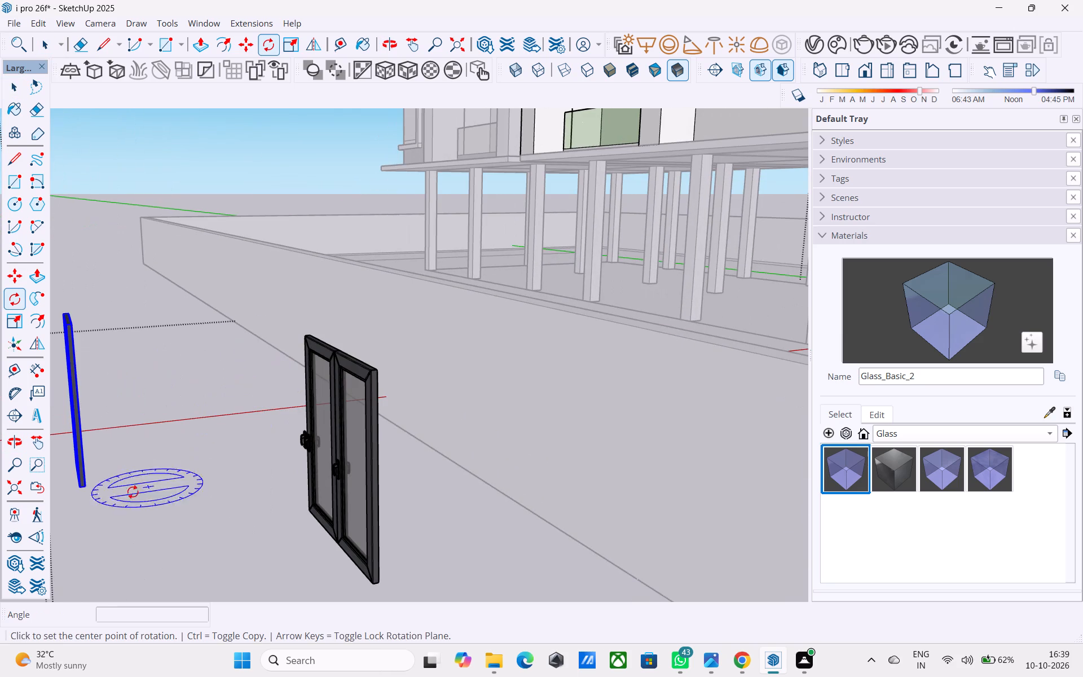
shift+middle_drag(60, 510, 141, 493)
scroll(141, 493, up, 7)
click(148, 482)
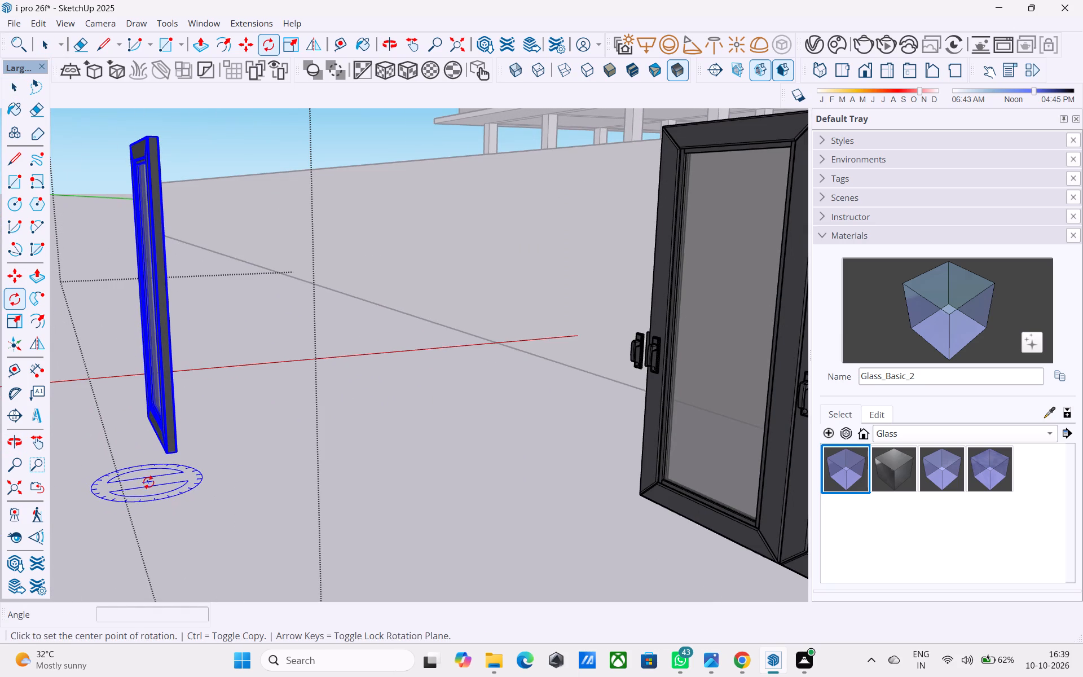
click(200, 471)
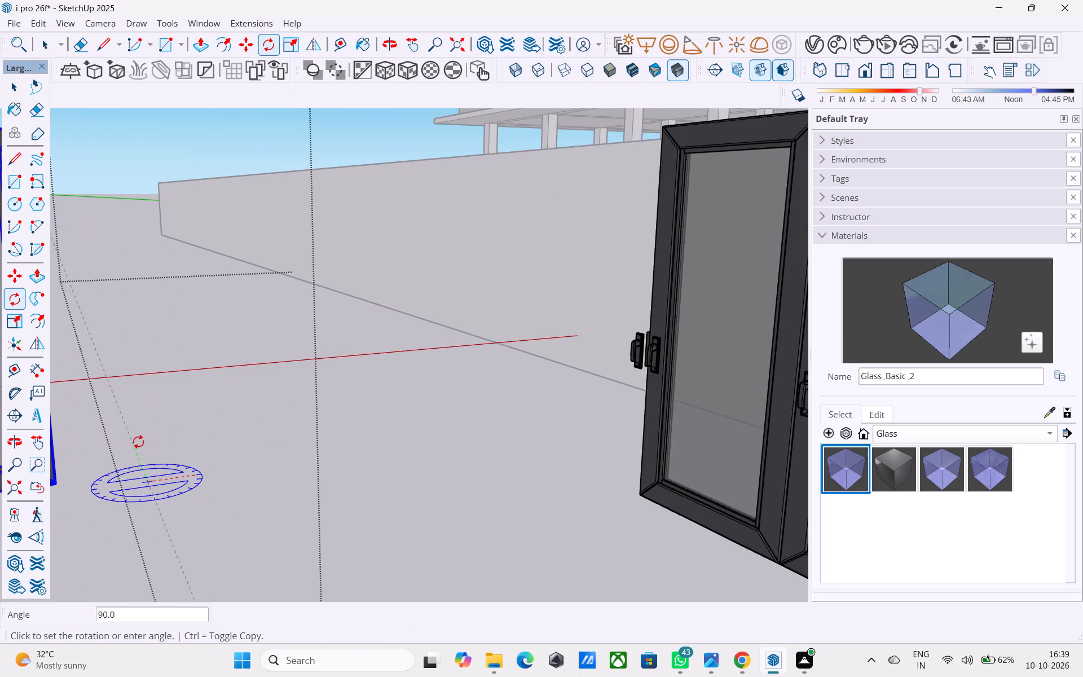
click(138, 442)
Copy the rotated panel from its top corner to the building-corner edge of the top-floor window's louvre-side opening.
scroll(184, 458, down, 16)
key(m)
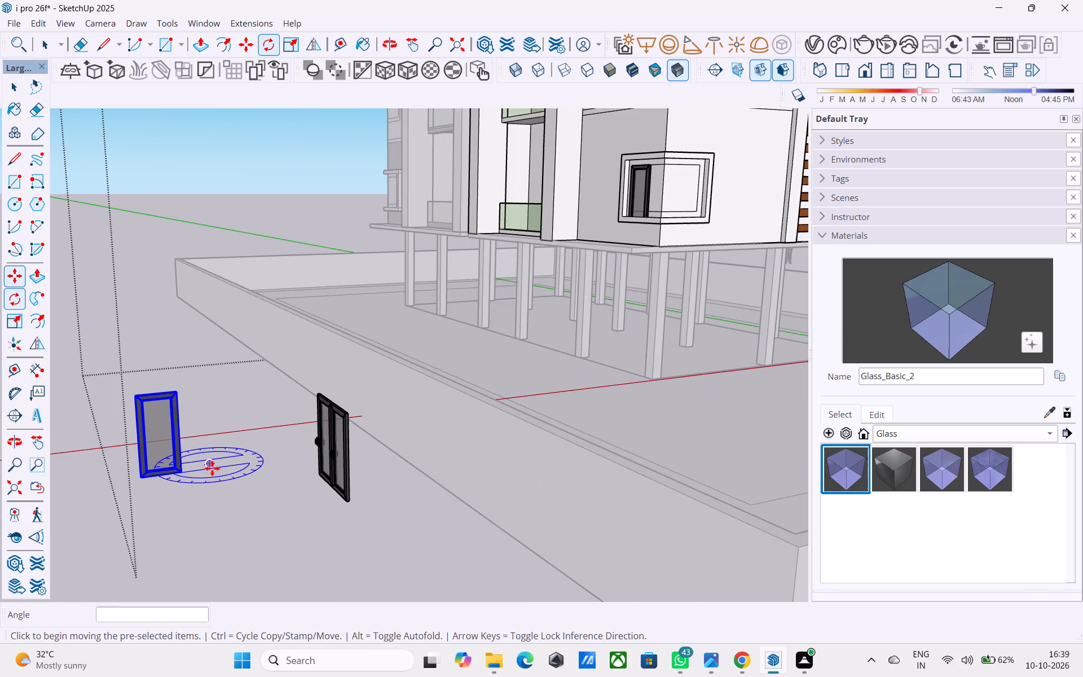
scroll(112, 398, up, 12)
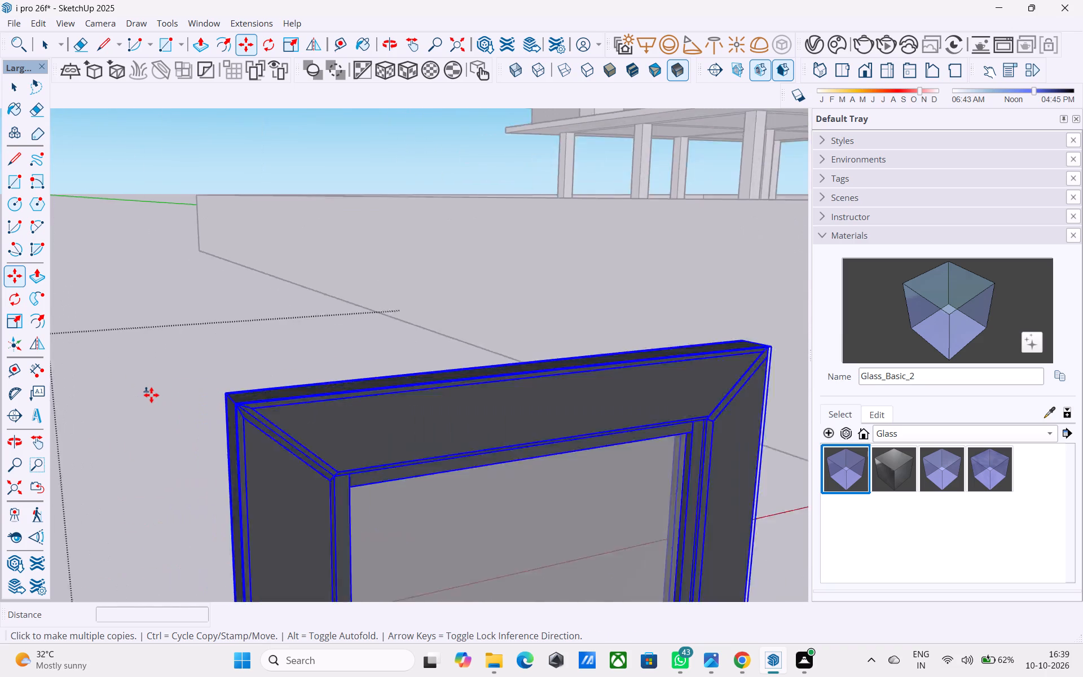
scroll(151, 395, up, 3)
scroll(153, 395, down, 1)
scroll(256, 409, down, 2)
click(292, 407)
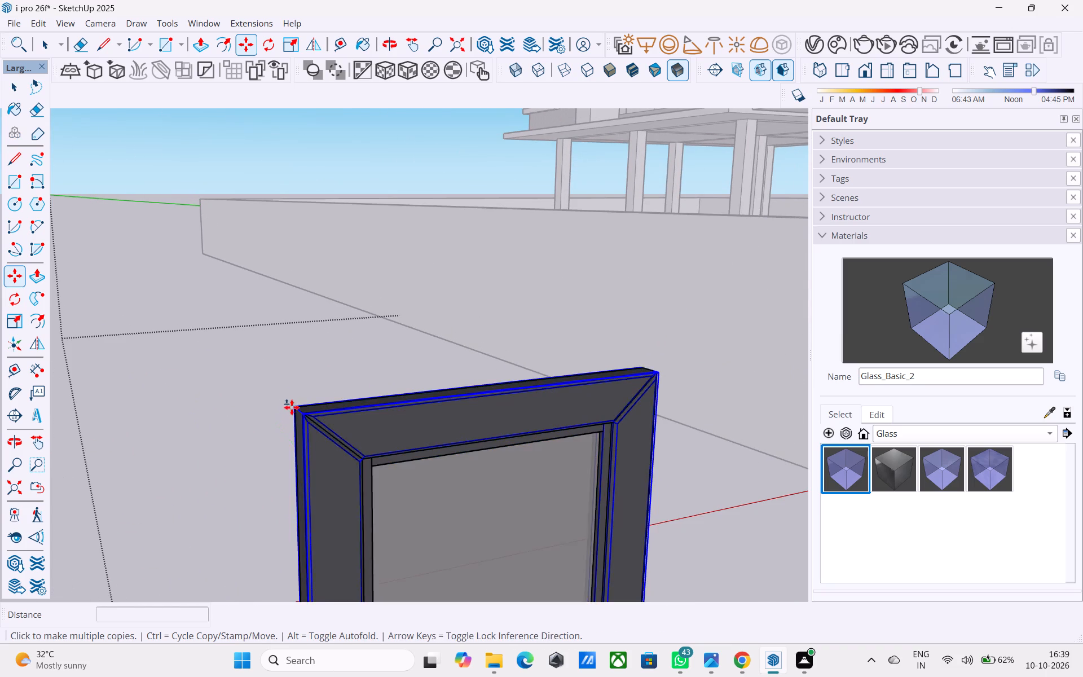
scroll(268, 400, down, 11)
scroll(449, 373, down, 10)
shift+middle_drag(453, 378, 318, 502)
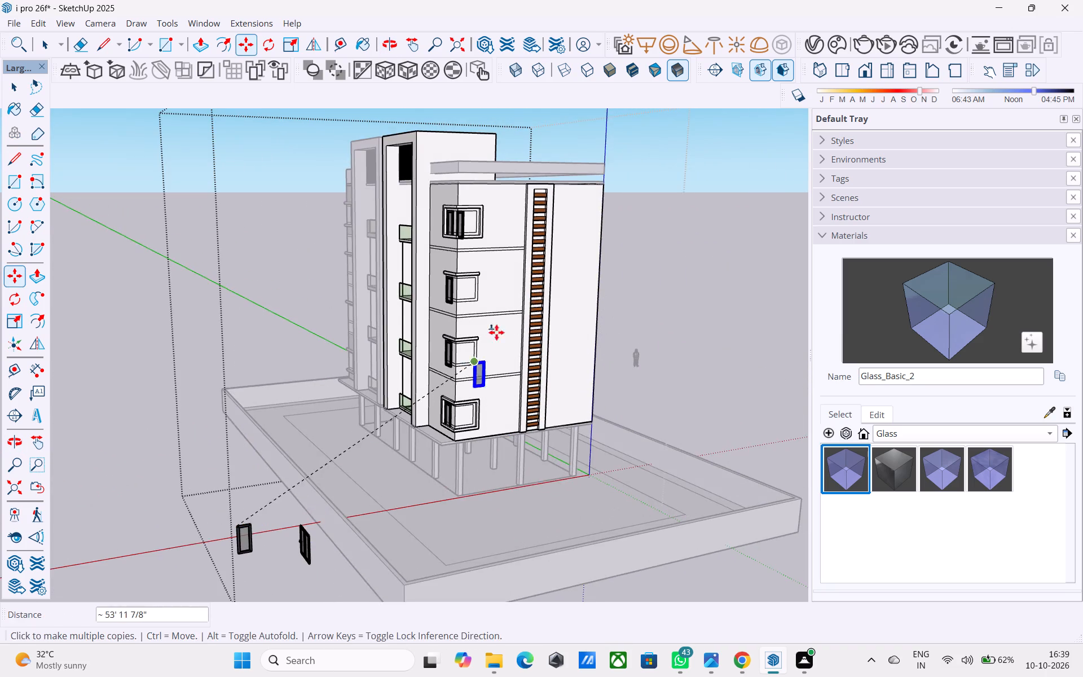
shift+middle_drag(530, 267, 506, 340)
scroll(455, 308, up, 8)
middle_drag(441, 298, 374, 337)
scroll(377, 337, up, 7)
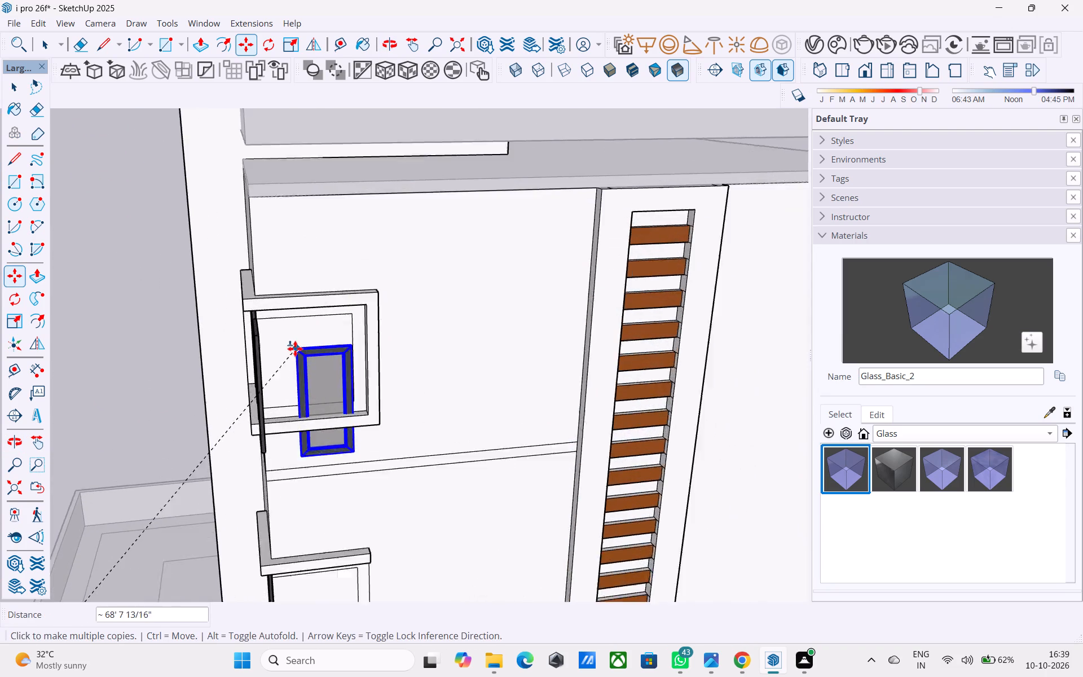
scroll(295, 349, up, 4)
middle_drag(242, 318, 213, 311)
scroll(213, 311, up, 7)
click(249, 286)
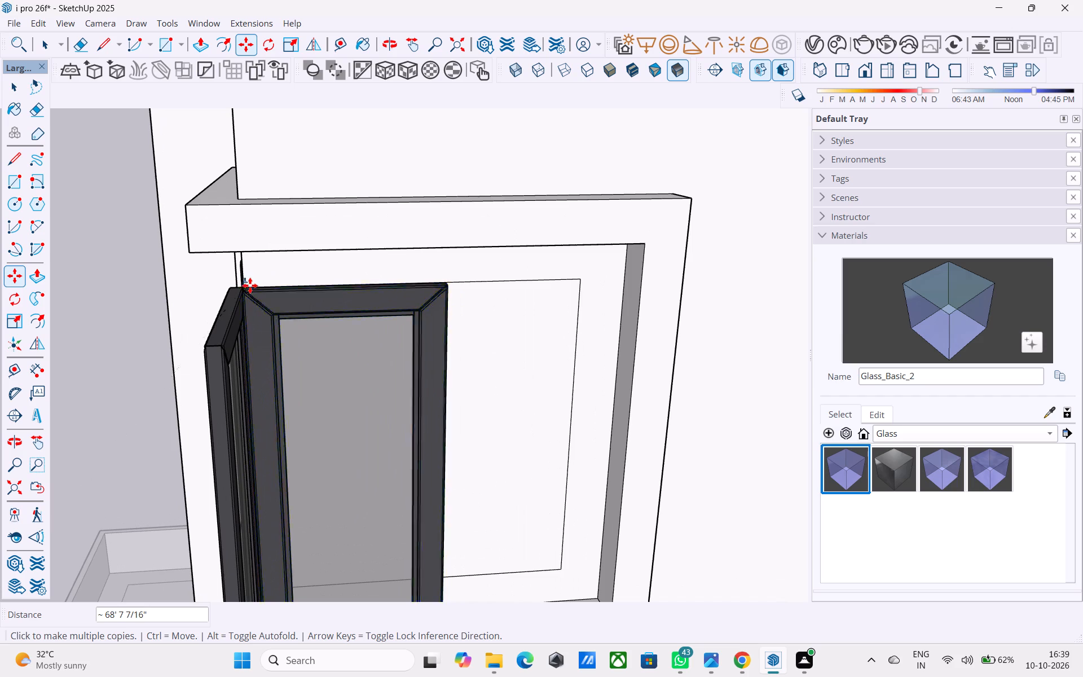
Place a copy of the rotated panel in the louvre-side opening of the corner window one floor below the top.
scroll(303, 261, down, 11)
shift+middle_drag(402, 367, 440, 178)
shift+scroll(402, 368, down, 1)
shift+middle_drag(393, 442, 392, 340)
scroll(388, 339, up, 2)
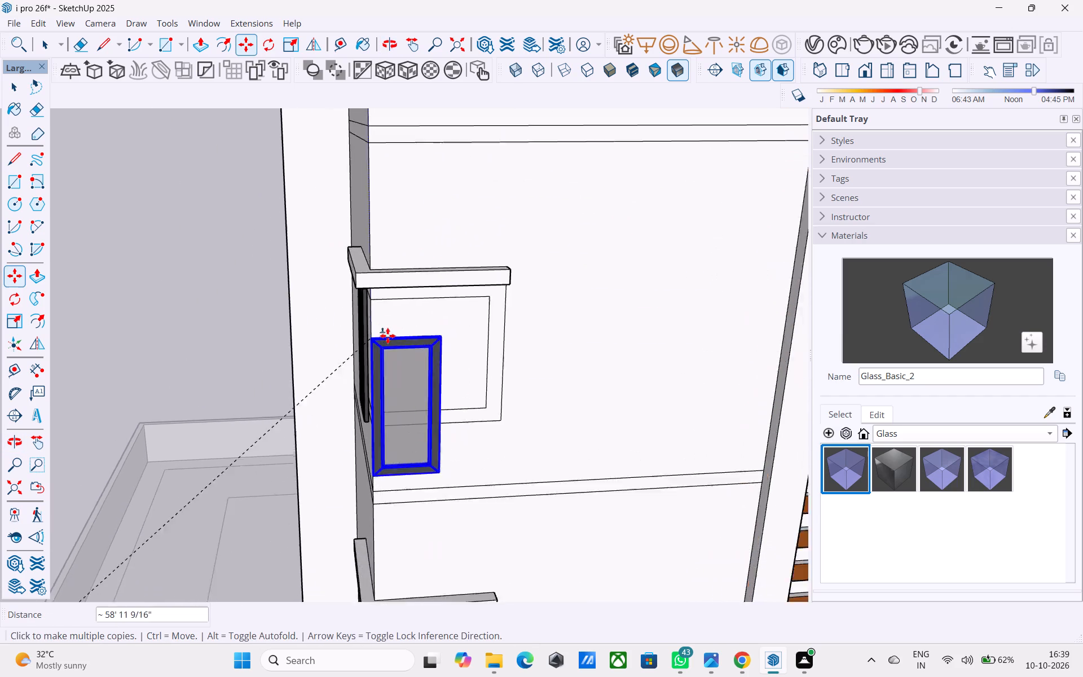
scroll(388, 336, up, 8)
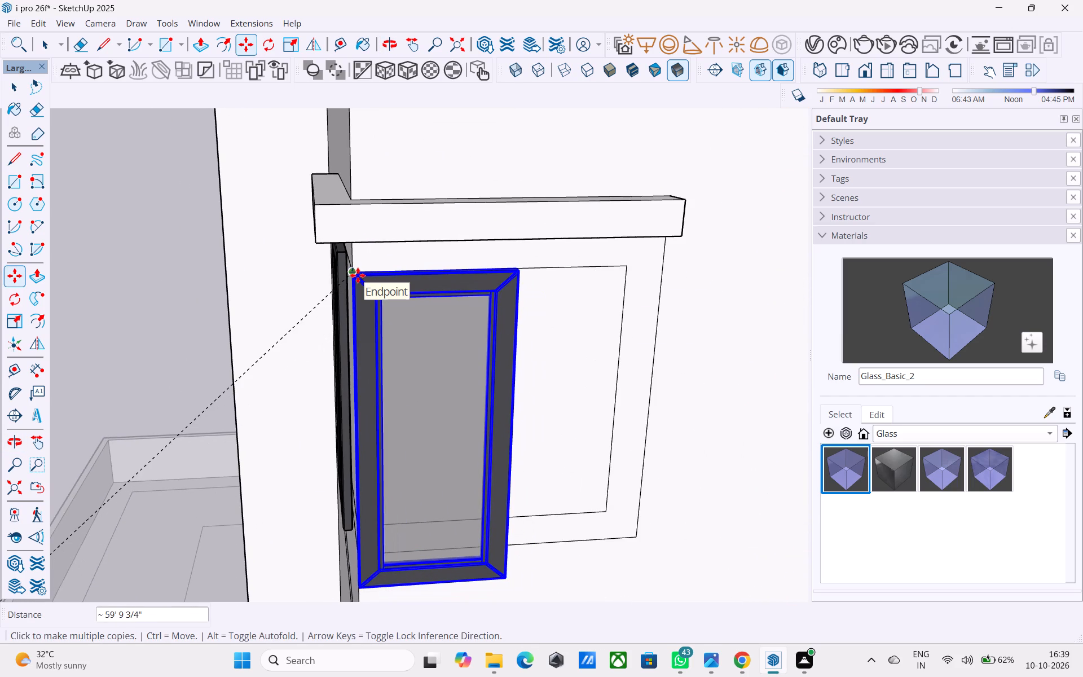
click(358, 275)
Place a copy of the rotated panel in the louvre-side opening of the corner window second from the bottom.
scroll(463, 353, down, 4)
shift+middle_drag(474, 364, 493, 144)
shift+middle_drag(479, 353, 460, 217)
shift+middle_drag(470, 411, 477, 162)
shift+scroll(479, 174, up, 4)
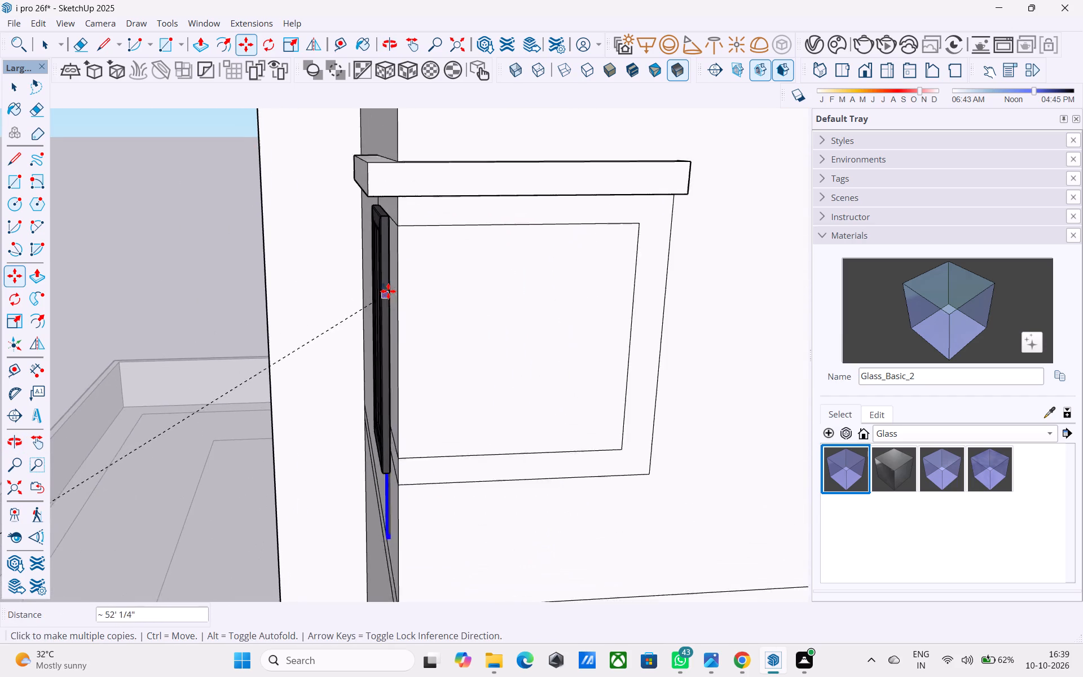
shift+scroll(388, 291, up, 1)
click(404, 219)
Place a copy of the rotated panel in the louvre-side opening of the lowest corner window.
scroll(547, 339, down, 5)
shift+middle_drag(552, 362, 461, 102)
shift+middle_drag(468, 330, 514, 151)
middle_drag(459, 329, 465, 270)
scroll(439, 287, up, 4)
click(417, 265)
scroll(563, 380, down, 3)
middle_drag(565, 385, 553, 118)
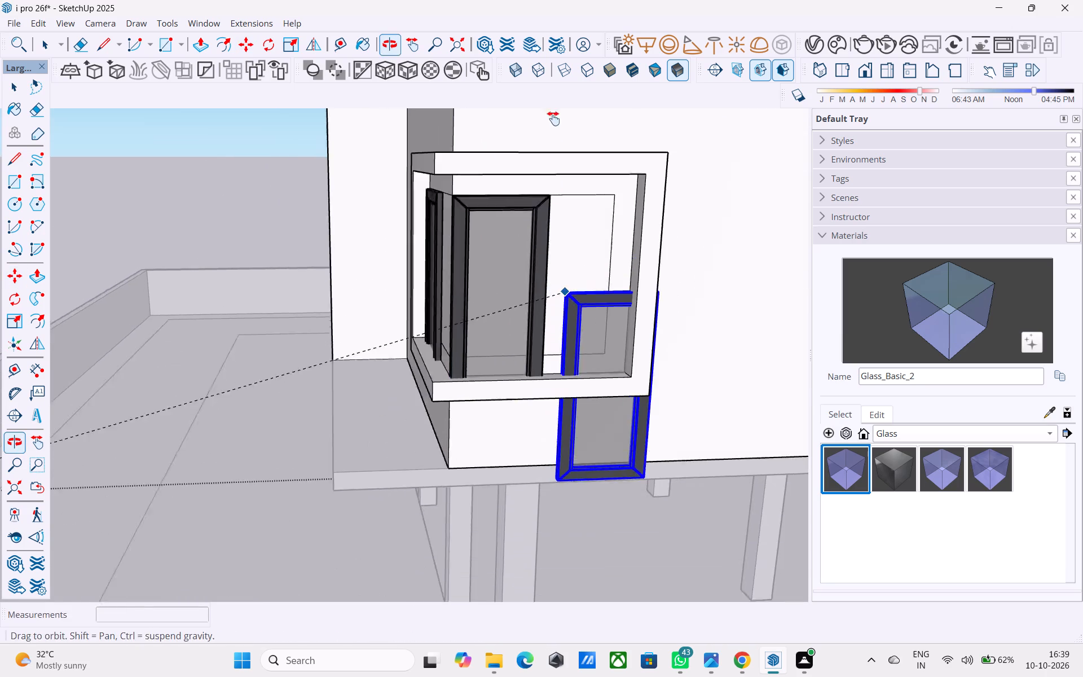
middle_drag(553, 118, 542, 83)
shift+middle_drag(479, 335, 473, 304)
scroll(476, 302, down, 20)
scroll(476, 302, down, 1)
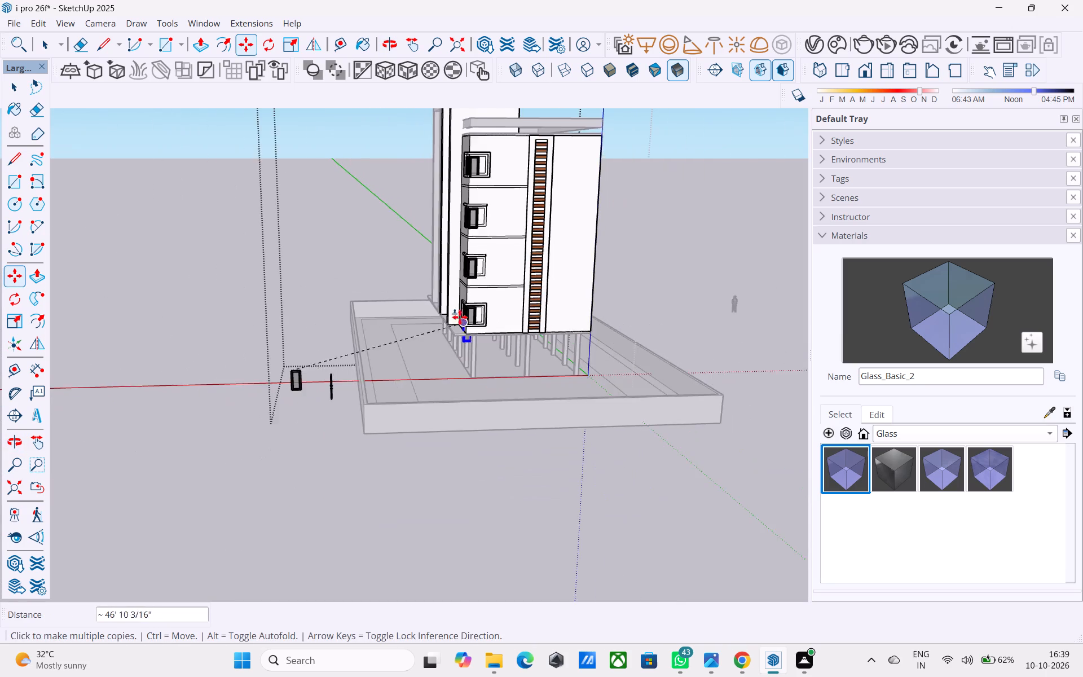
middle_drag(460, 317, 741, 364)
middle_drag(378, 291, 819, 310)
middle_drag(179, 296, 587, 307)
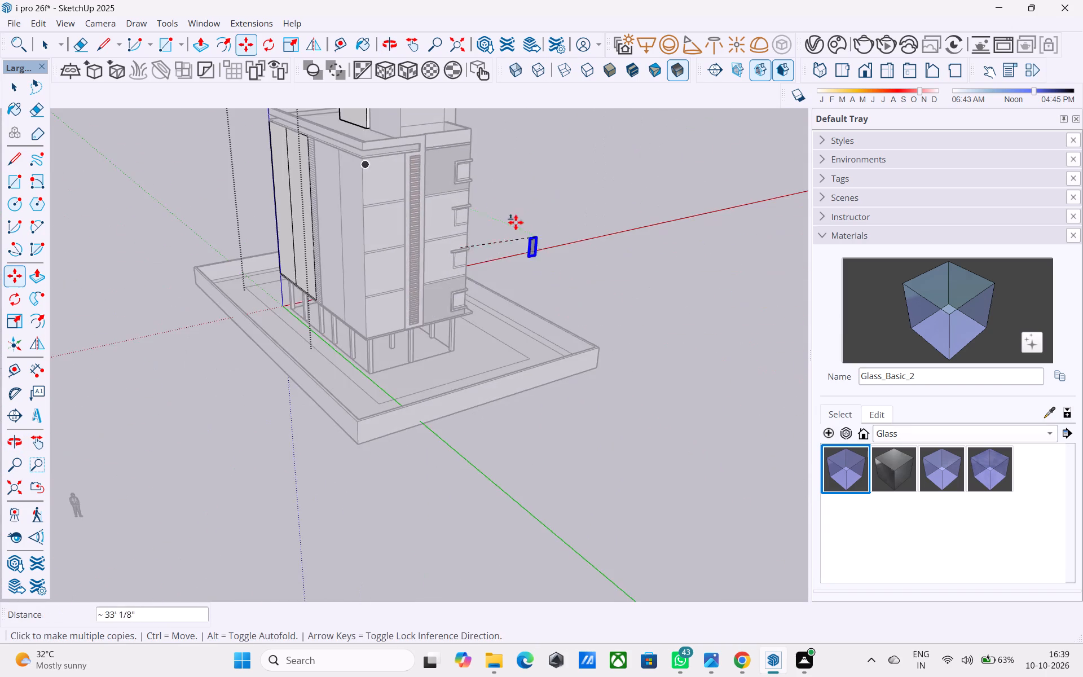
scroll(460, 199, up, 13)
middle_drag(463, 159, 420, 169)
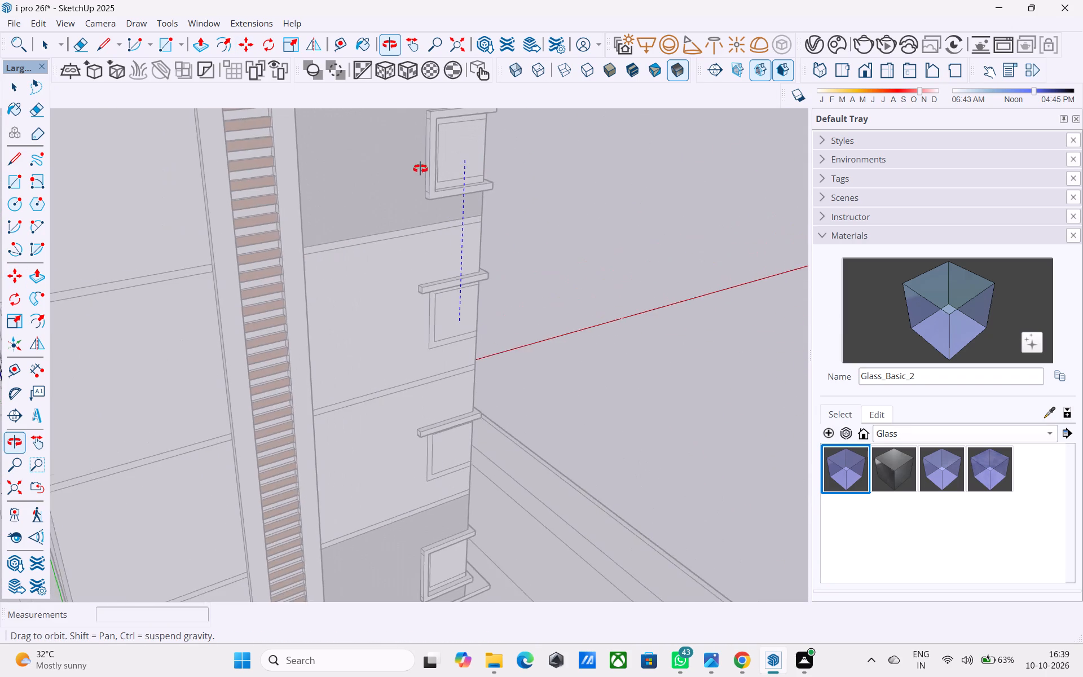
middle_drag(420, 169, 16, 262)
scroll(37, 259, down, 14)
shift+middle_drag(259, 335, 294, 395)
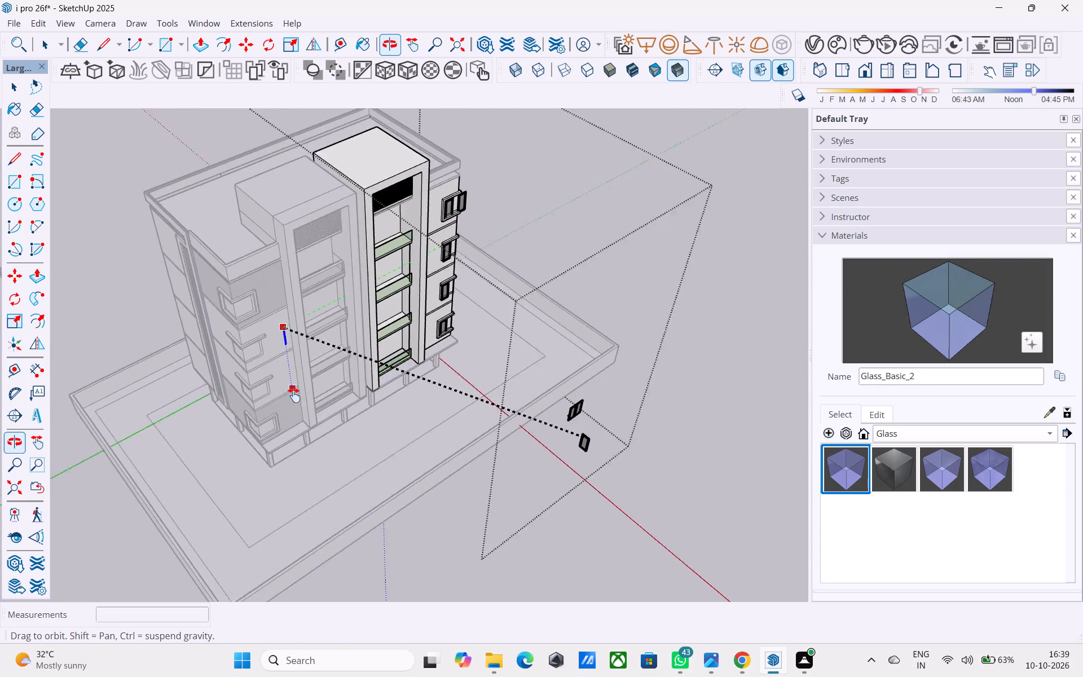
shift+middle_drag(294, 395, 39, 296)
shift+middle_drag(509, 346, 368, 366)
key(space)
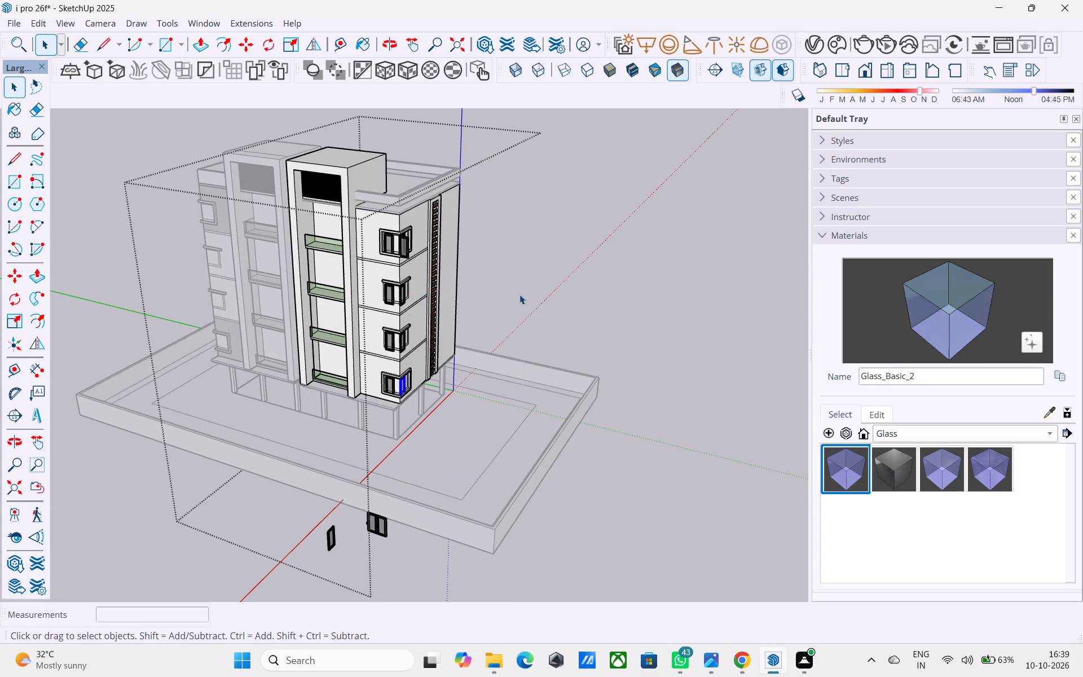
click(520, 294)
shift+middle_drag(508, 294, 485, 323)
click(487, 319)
Scale the balcony-side panel of the top-floor corner window wider so it reaches the building-corner edge.
click(366, 305)
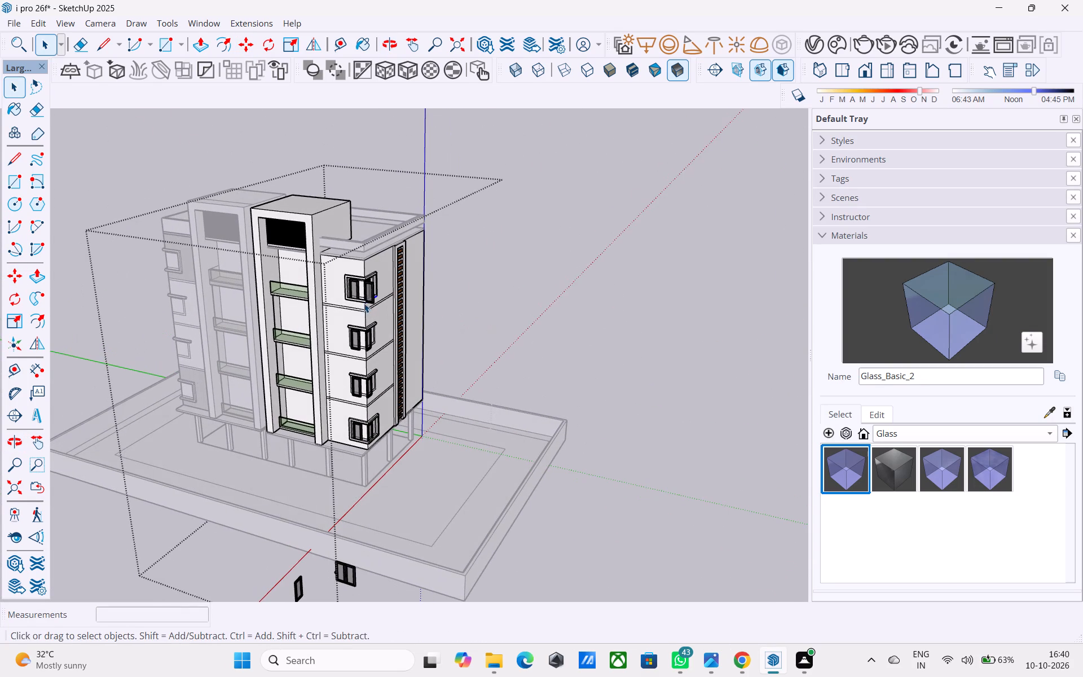
middle_drag(363, 303, 350, 338)
scroll(349, 342, up, 12)
click(333, 309)
middle_drag(338, 309, 410, 289)
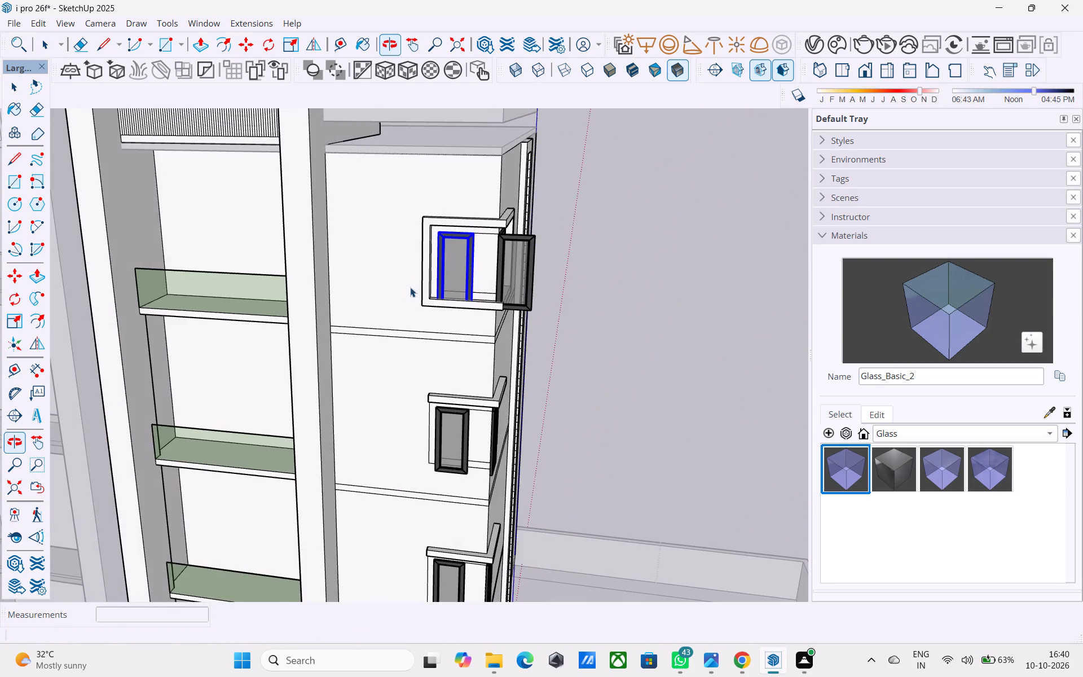
shift+middle_drag(522, 281, 431, 307)
scroll(393, 296, up, 8)
key(s)
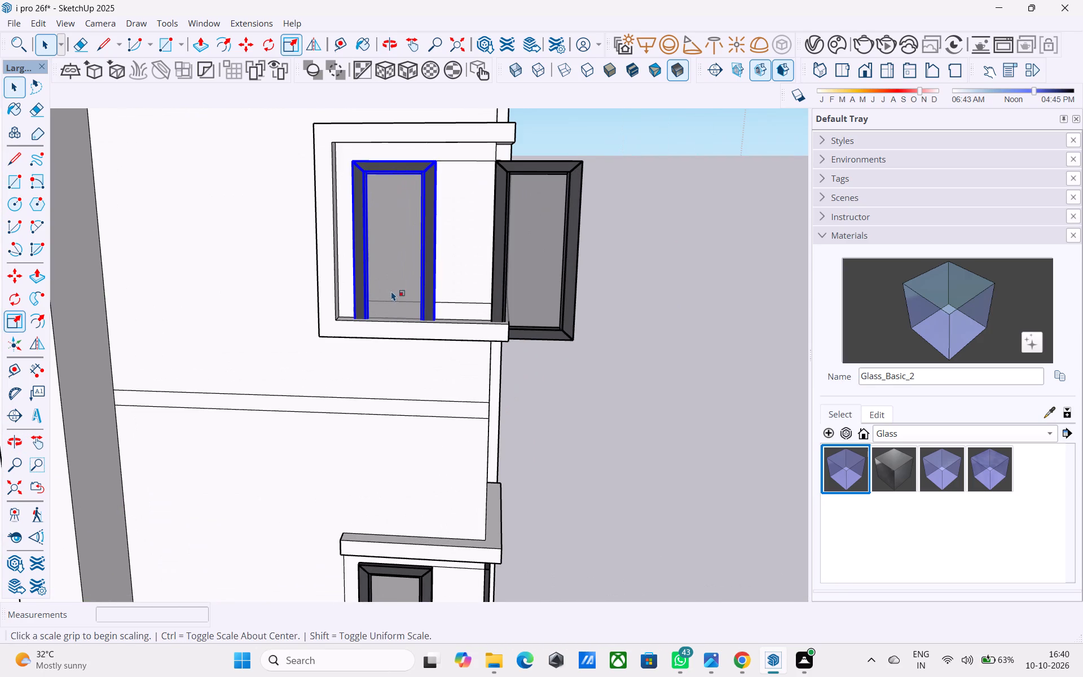
scroll(391, 326, up, 3)
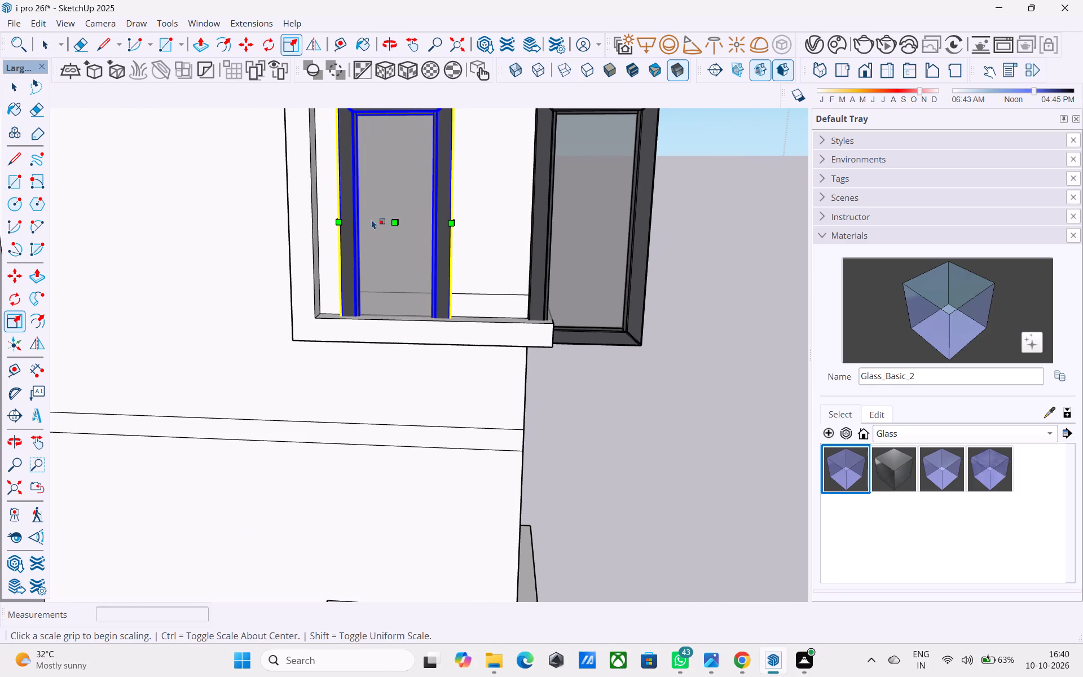
scroll(364, 304, down, 2)
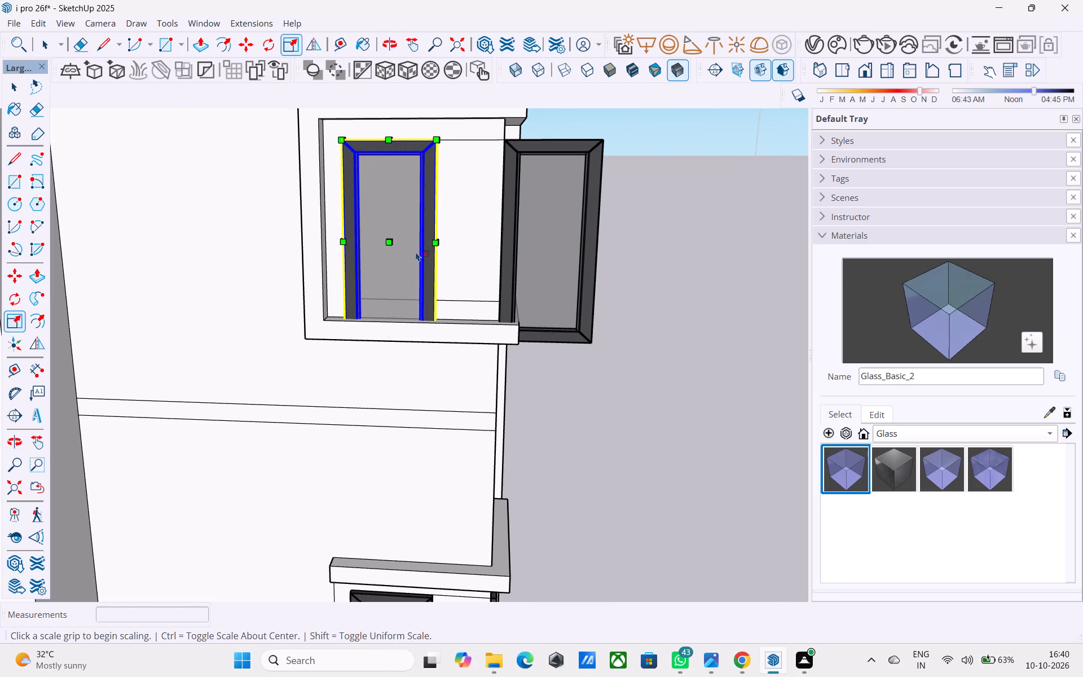
drag(438, 243, 498, 217)
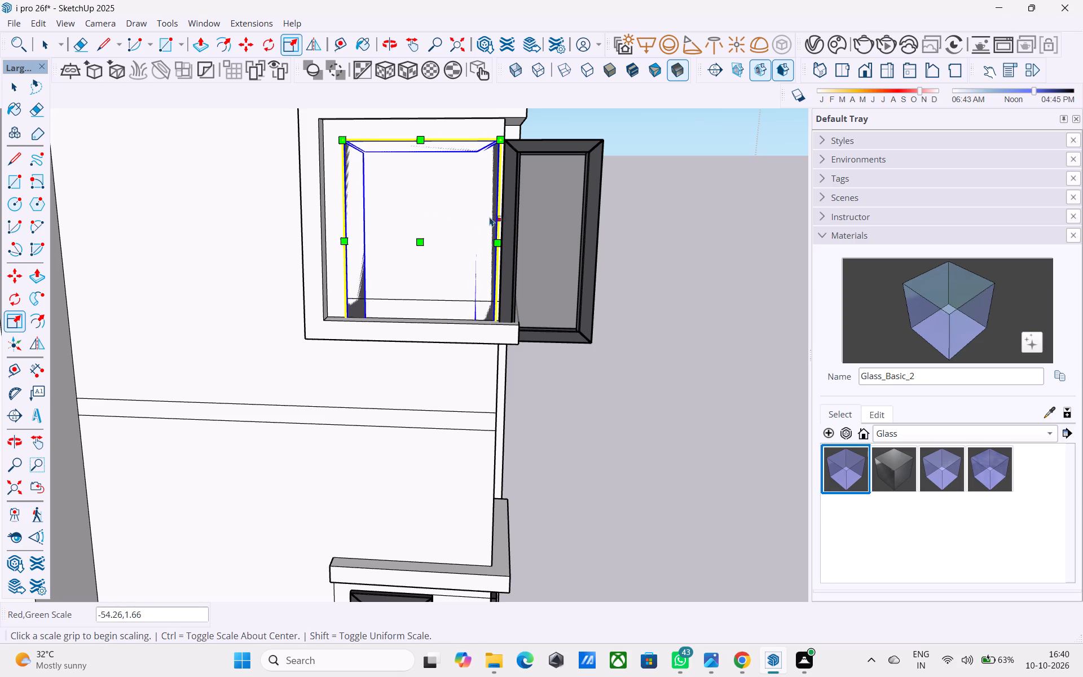
Move the widened balcony-side panel 6 inches outward so its frame stands in front of the wall face.
middle_drag(474, 221, 331, 371)
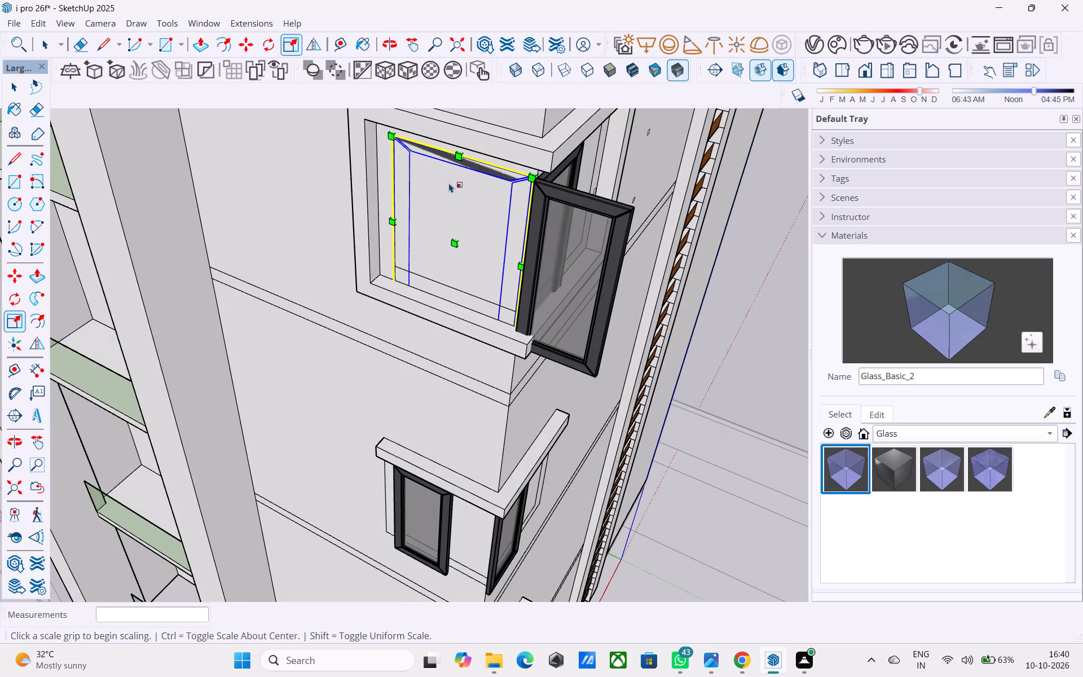
key(m)
click(508, 144)
click(500, 152)
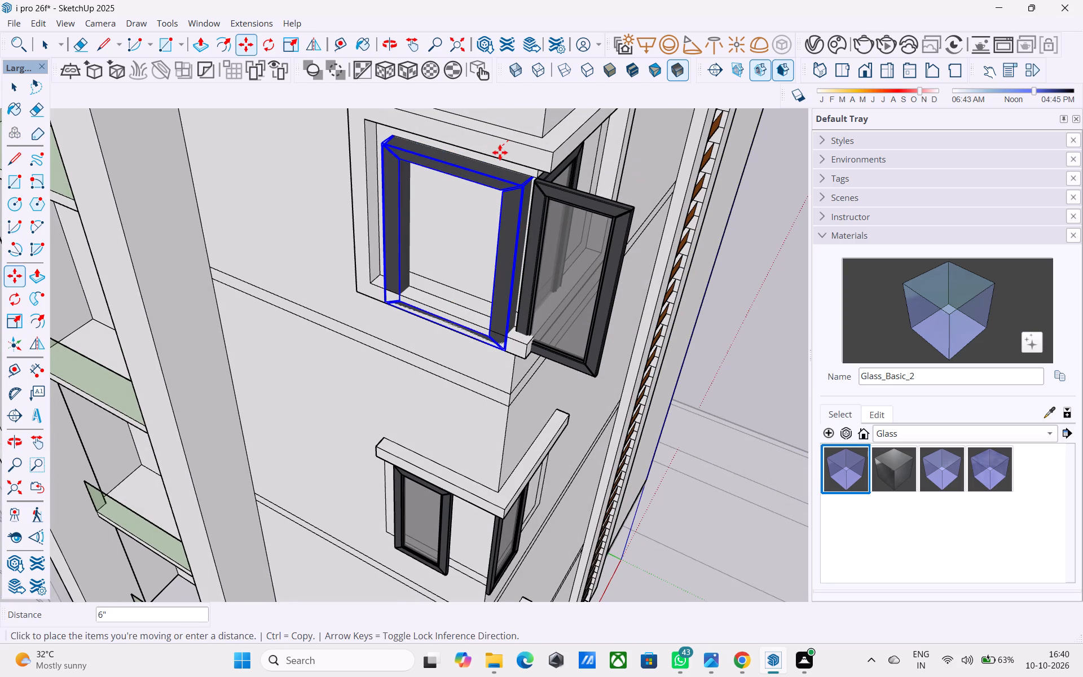
Shorten the top-floor balcony-side panel from its bottom edge so the lower frame sits above the opening's sill.
key(s)
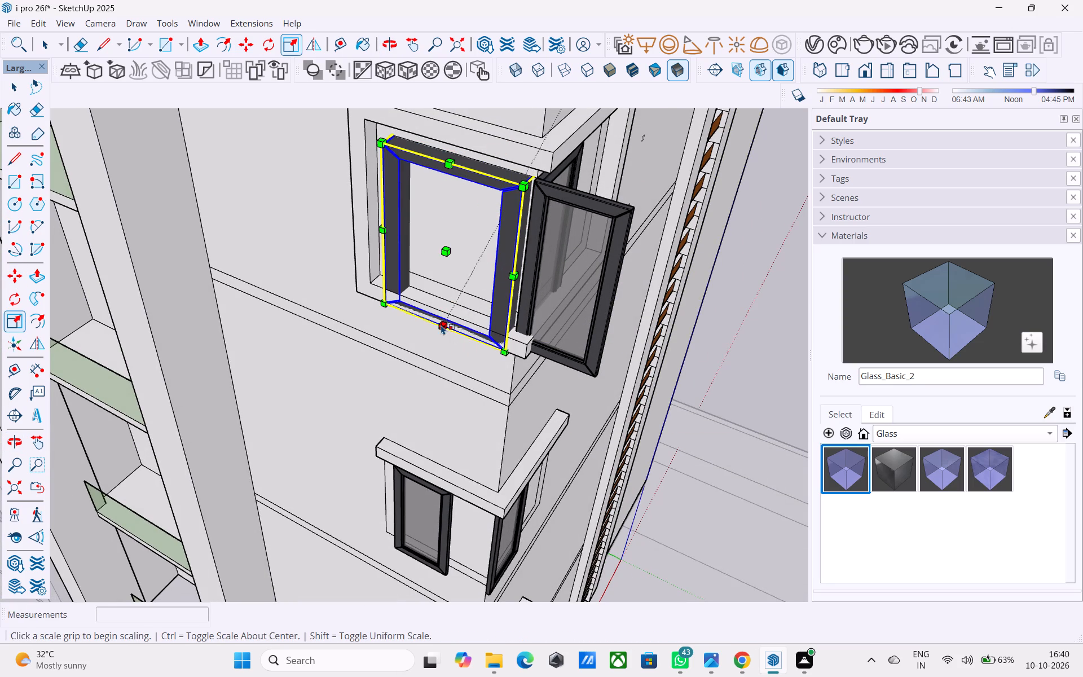
drag(441, 325, 436, 311)
scroll(435, 293, down, 2)
middle_drag(435, 293, 455, 269)
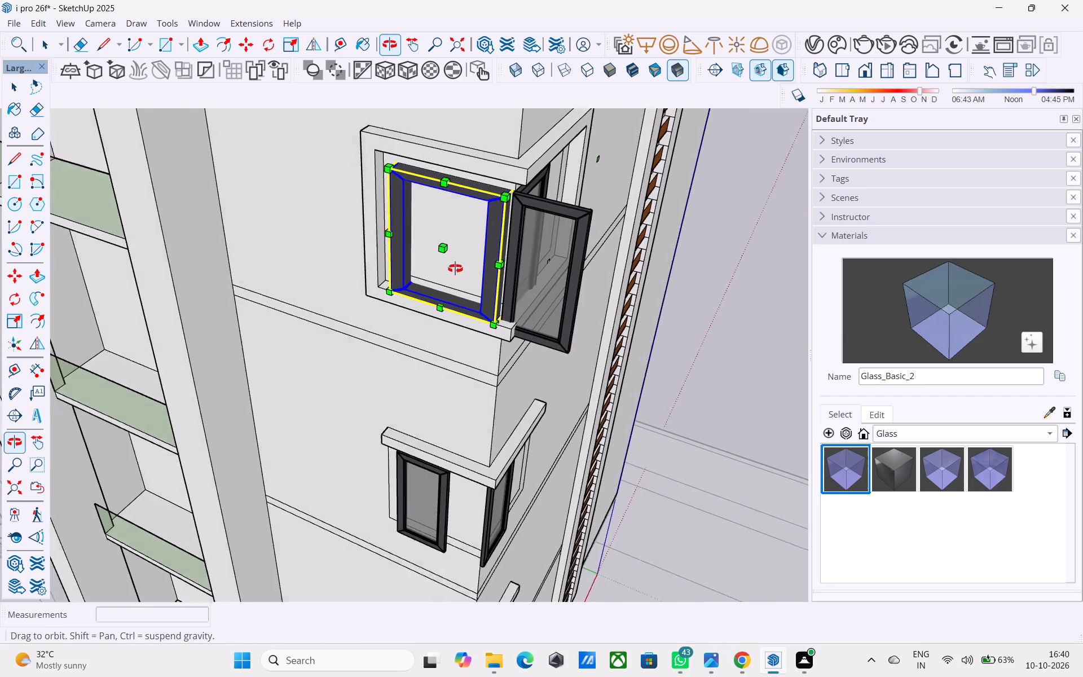
middle_drag(455, 269, 457, 263)
key(space)
scroll(450, 265, down, 7)
middle_drag(451, 271, 536, 244)
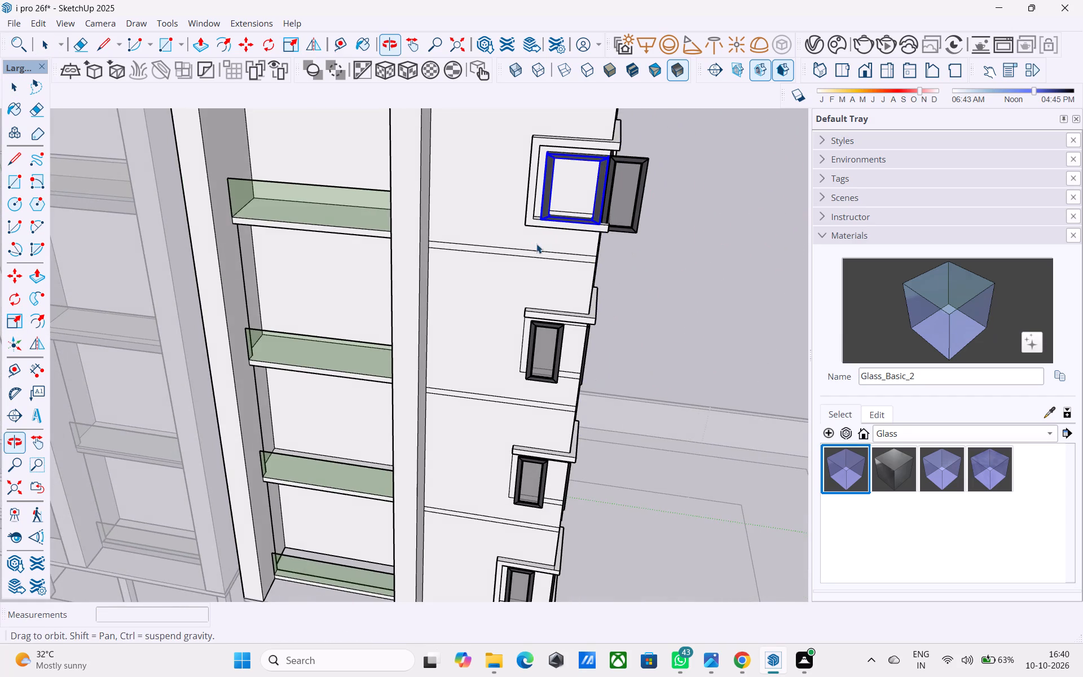
shift+middle_drag(536, 244, 449, 258)
shift+middle_drag(481, 223, 403, 276)
shift+scroll(403, 278, up, 7)
shift+middle_drag(407, 247, 279, 409)
key(s)
scroll(281, 395, up, 3)
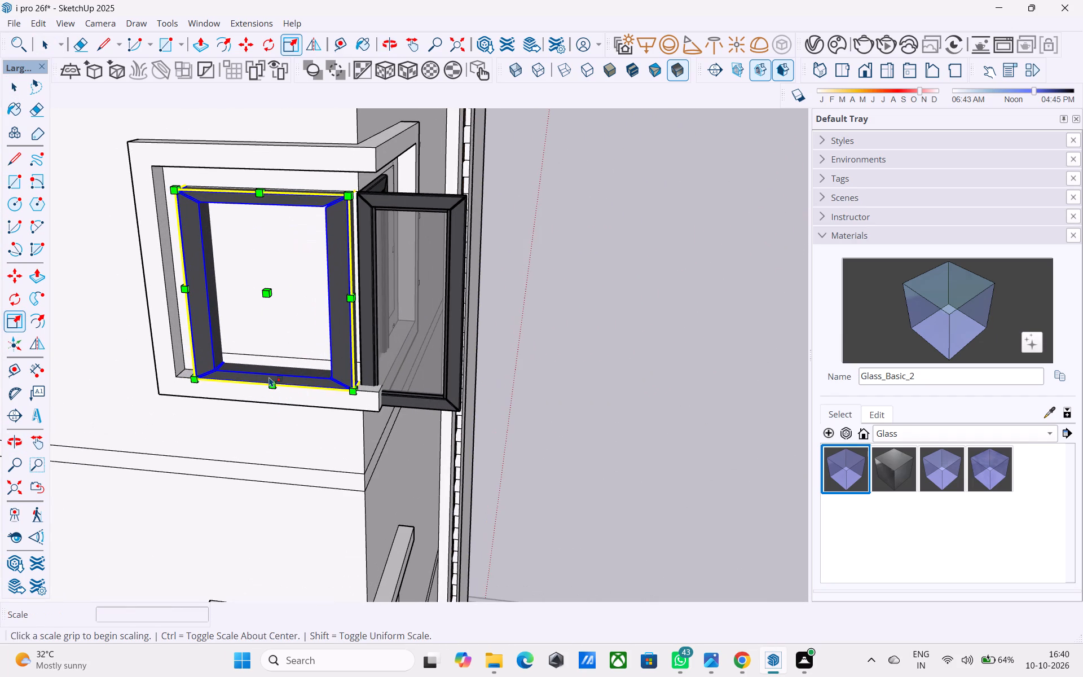
drag(271, 383, 271, 366)
Delete the extra glazed panel projecting past the building corner at the top-floor window.
middle_drag(387, 302, 287, 325)
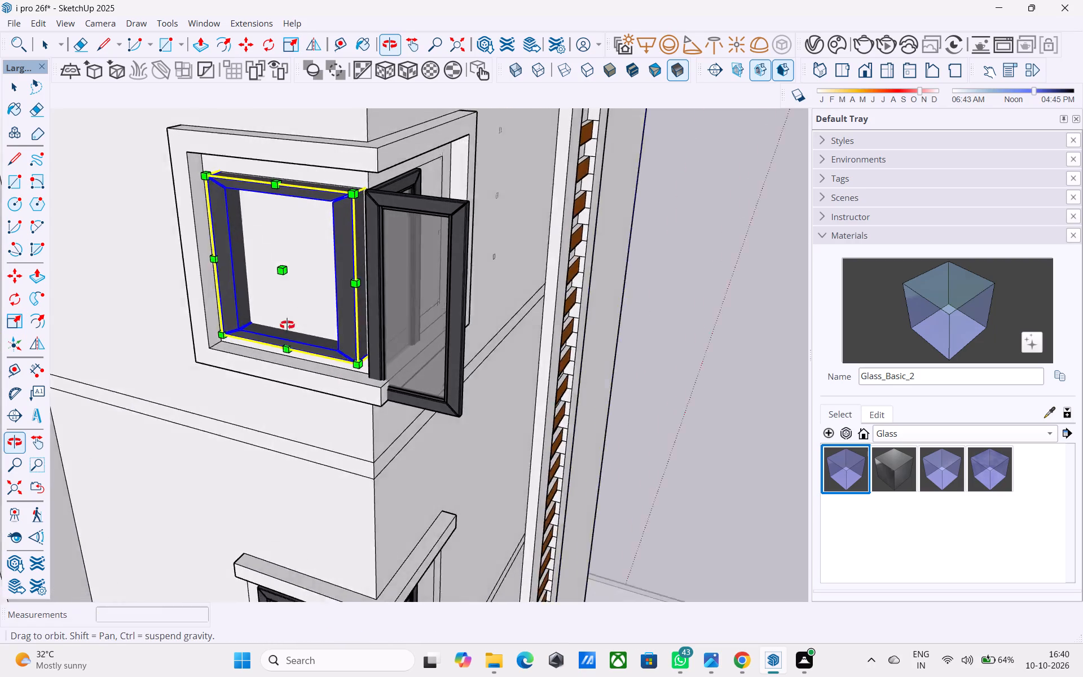
middle_drag(287, 325, 186, 348)
scroll(225, 338, up, 1)
key(space)
click(490, 246)
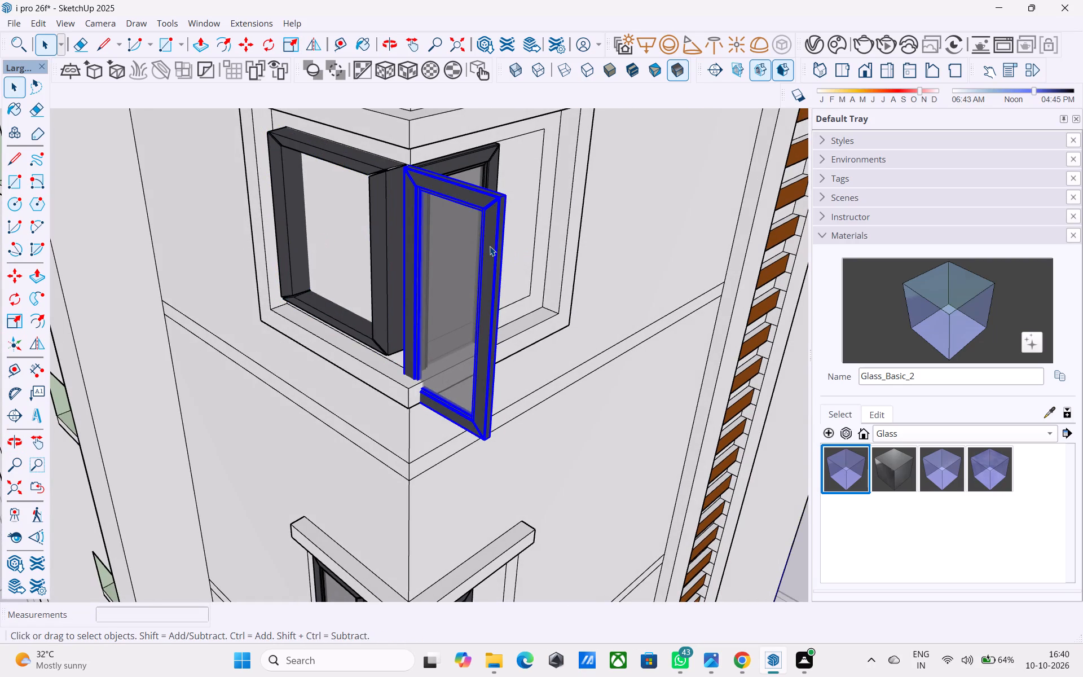
key(Delete)
Scale the top-floor louvre-side panel wider along the green axis toward the far side of its opening.
middle_drag(492, 243, 434, 238)
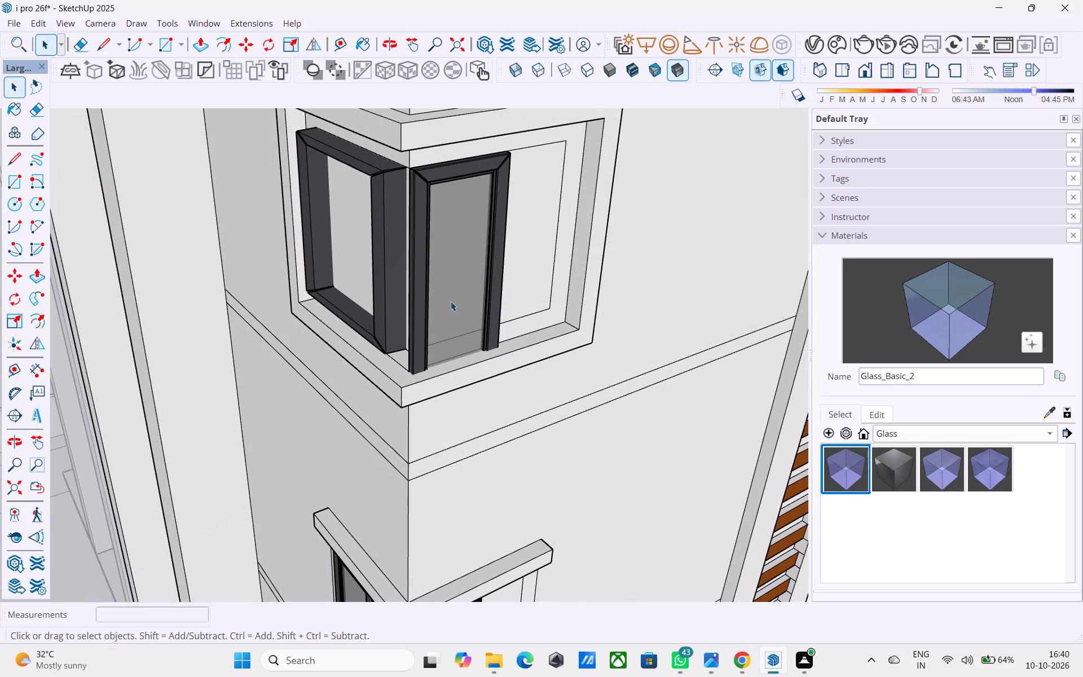
key(s)
click(451, 298)
scroll(468, 285, up, 3)
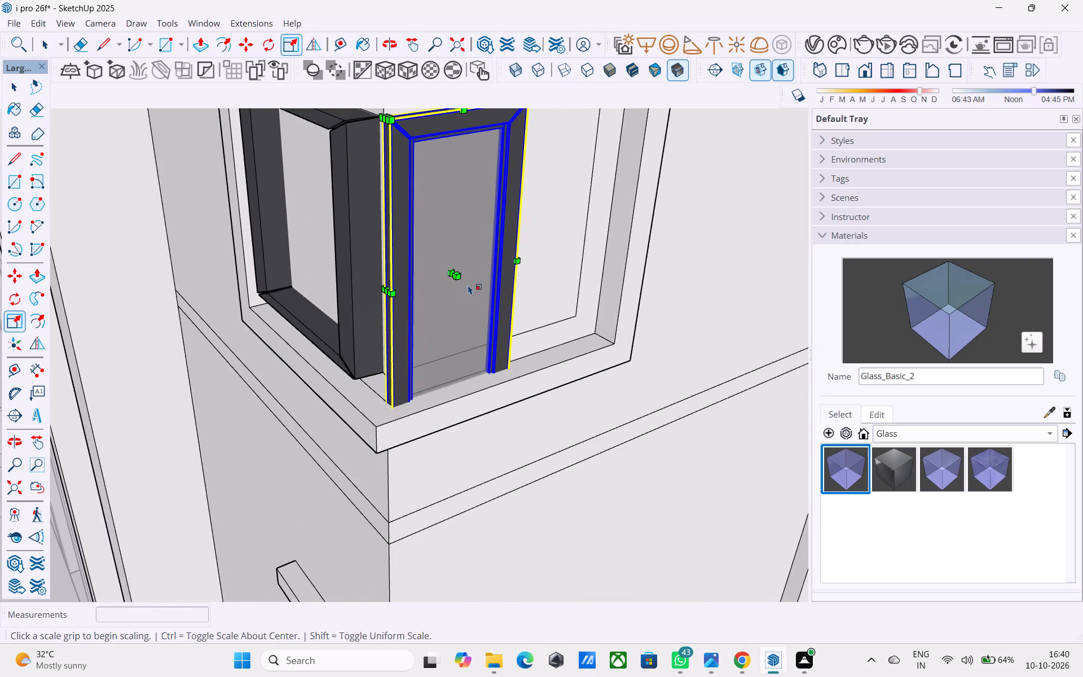
middle_drag(514, 266, 299, 283)
middle_drag(517, 329, 439, 313)
scroll(591, 326, up, 5)
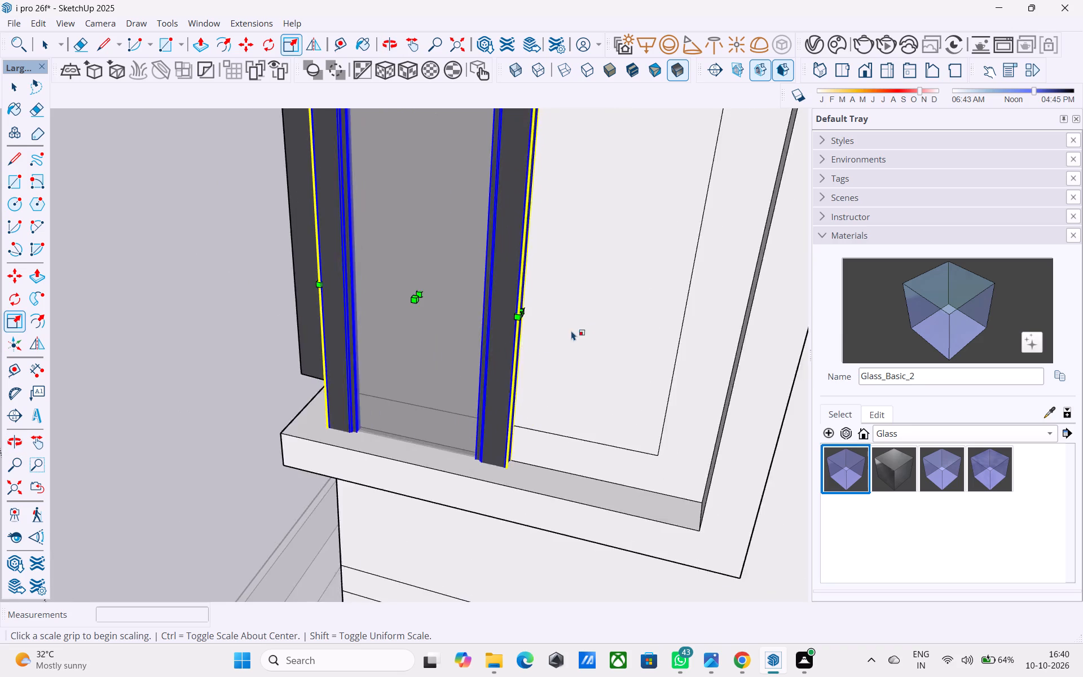
scroll(571, 331, up, 4)
drag(509, 297, 743, 309)
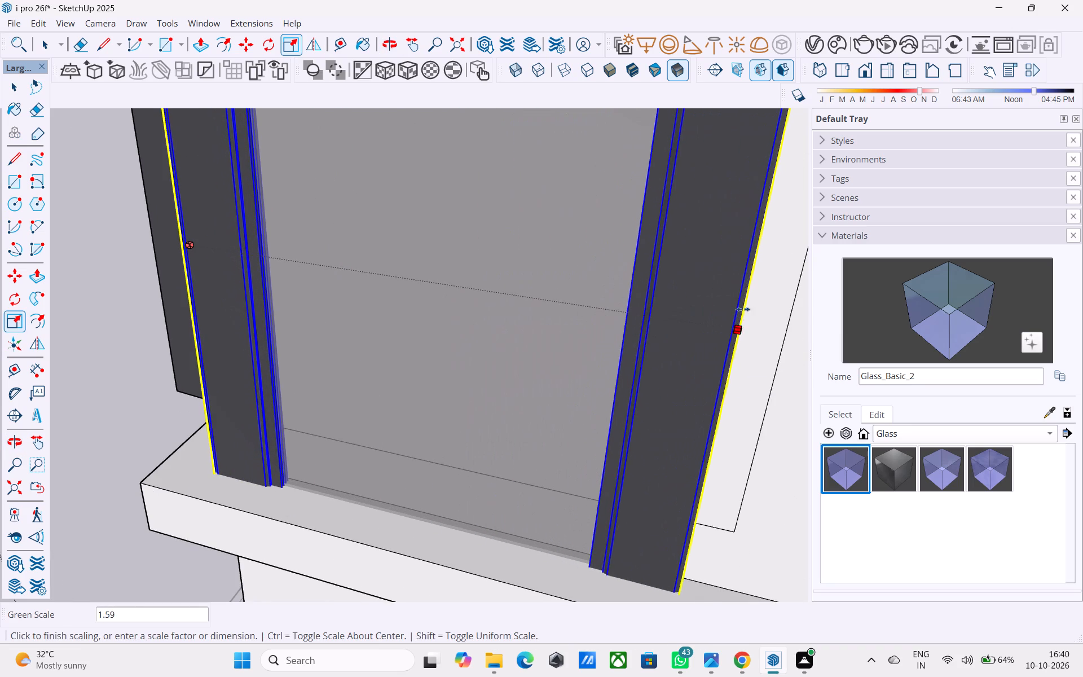
drag(743, 309, 791, 310)
Shorten the top-floor louvre-side panel from its bottom edge so the lower frame sits above the sill.
scroll(719, 270, down, 10)
middle_drag(614, 374, 626, 411)
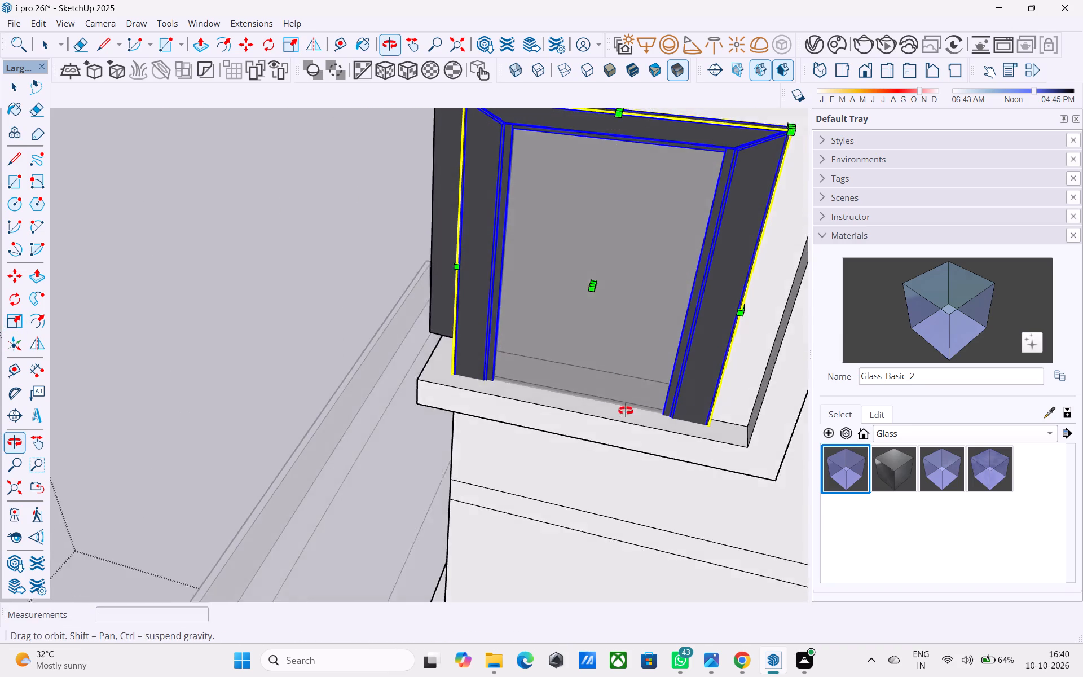
middle_drag(626, 411, 623, 418)
scroll(613, 405, down, 5)
scroll(613, 245, up, 8)
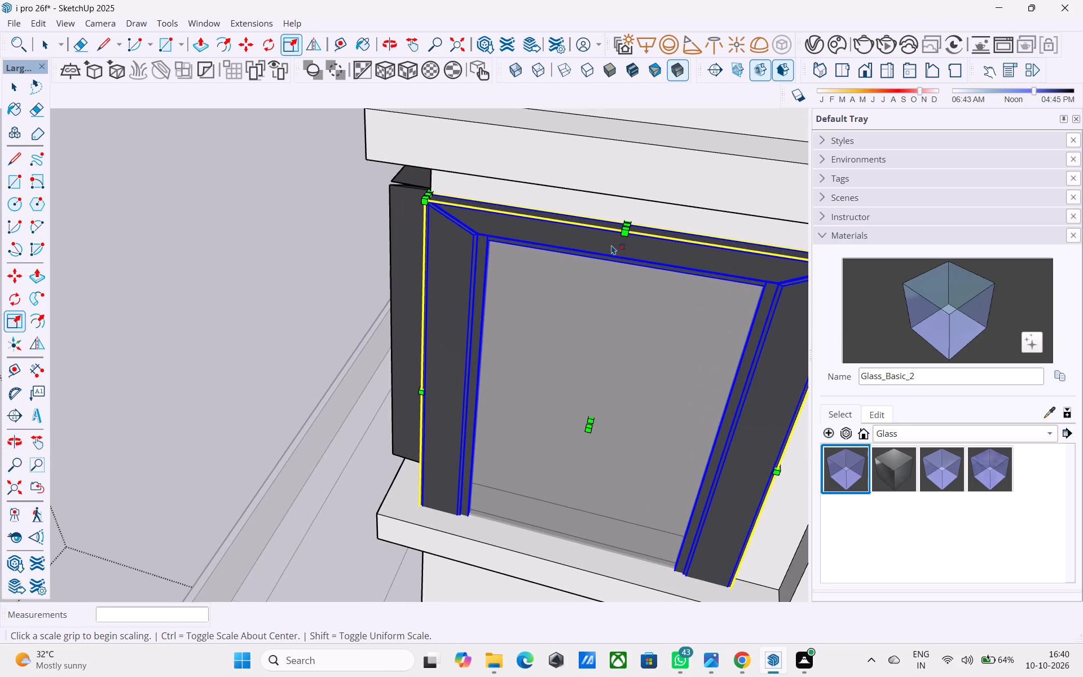
middle_drag(622, 242, 800, 161)
scroll(647, 269, down, 3)
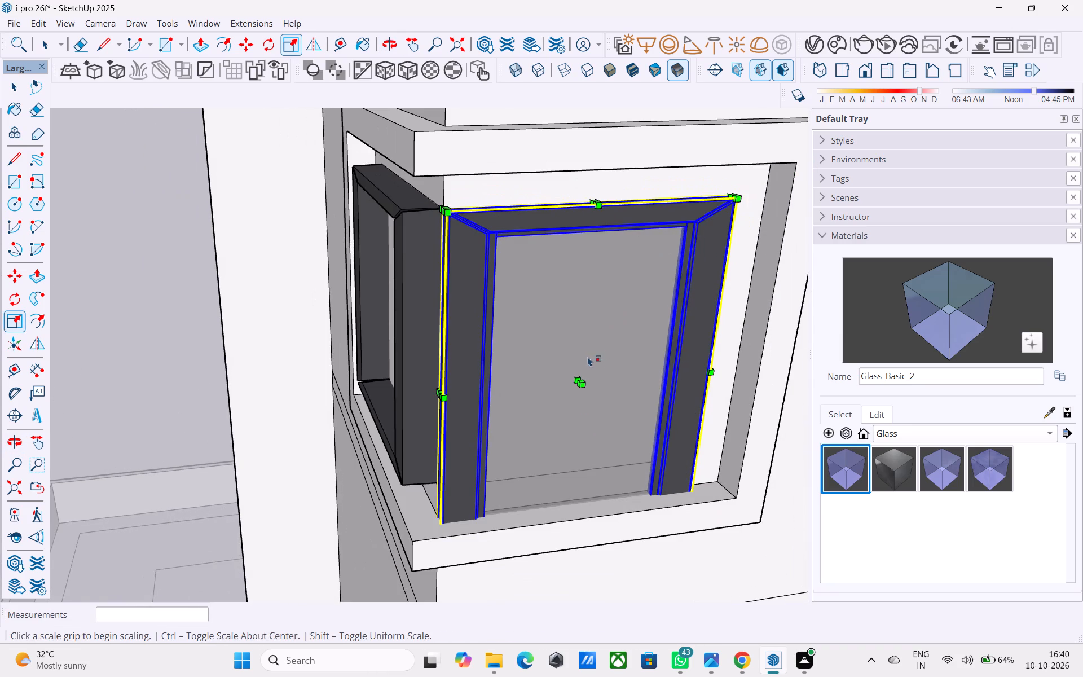
scroll(574, 386, down, 1)
shift+middle_drag(558, 403, 553, 311)
scroll(549, 414, up, 3)
key(s)
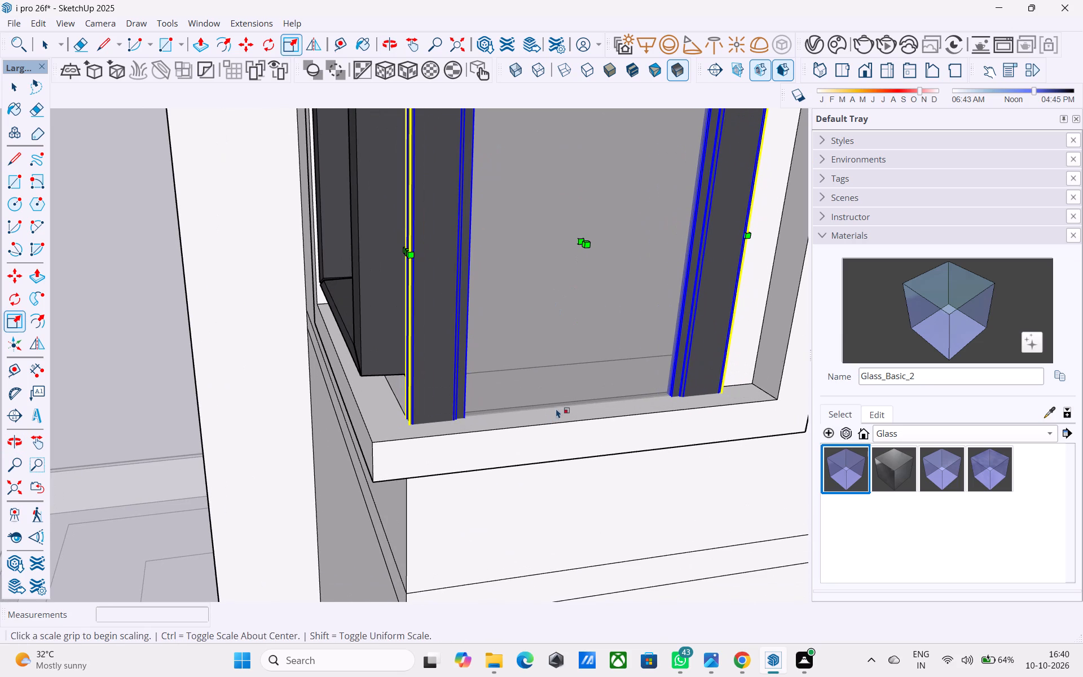
middle_drag(576, 407, 538, 311)
scroll(567, 470, up, 14)
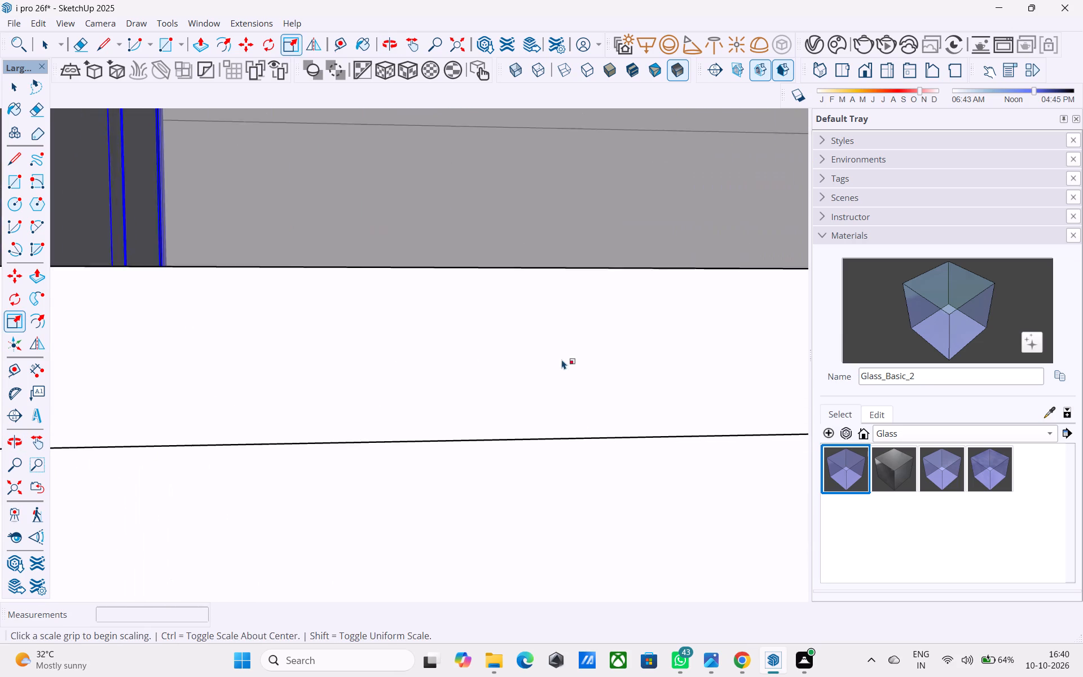
scroll(562, 359, up, 7)
scroll(594, 331, down, 2)
middle_drag(583, 358, 523, 451)
scroll(523, 445, down, 8)
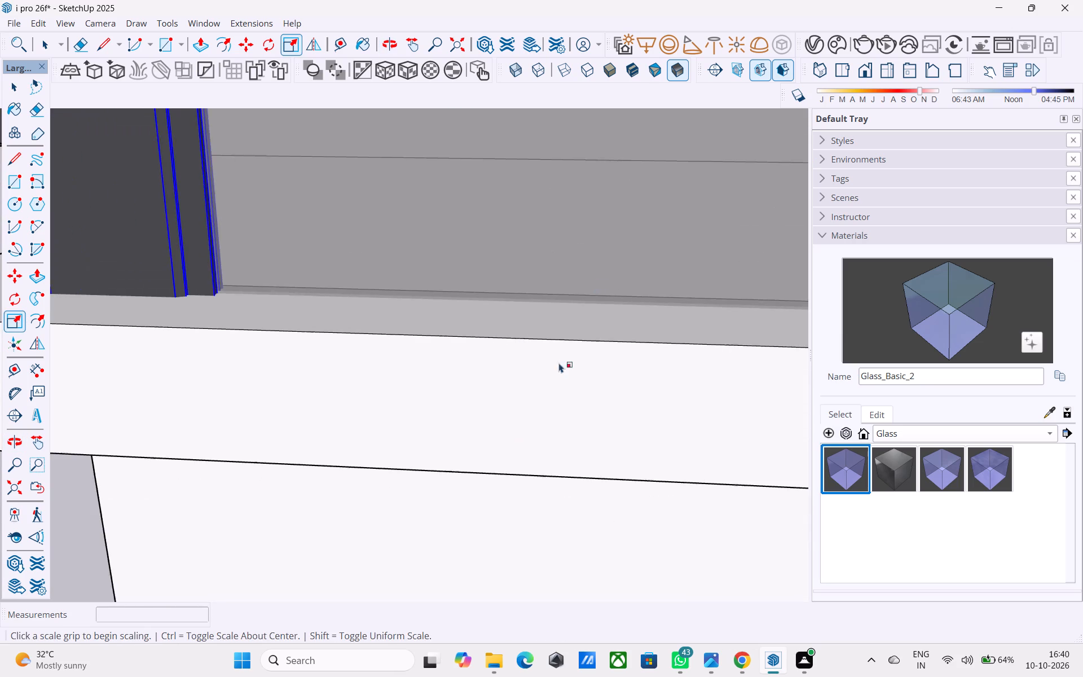
scroll(559, 363, down, 1)
middle_drag(595, 283, 518, 362)
scroll(359, 332, down, 12)
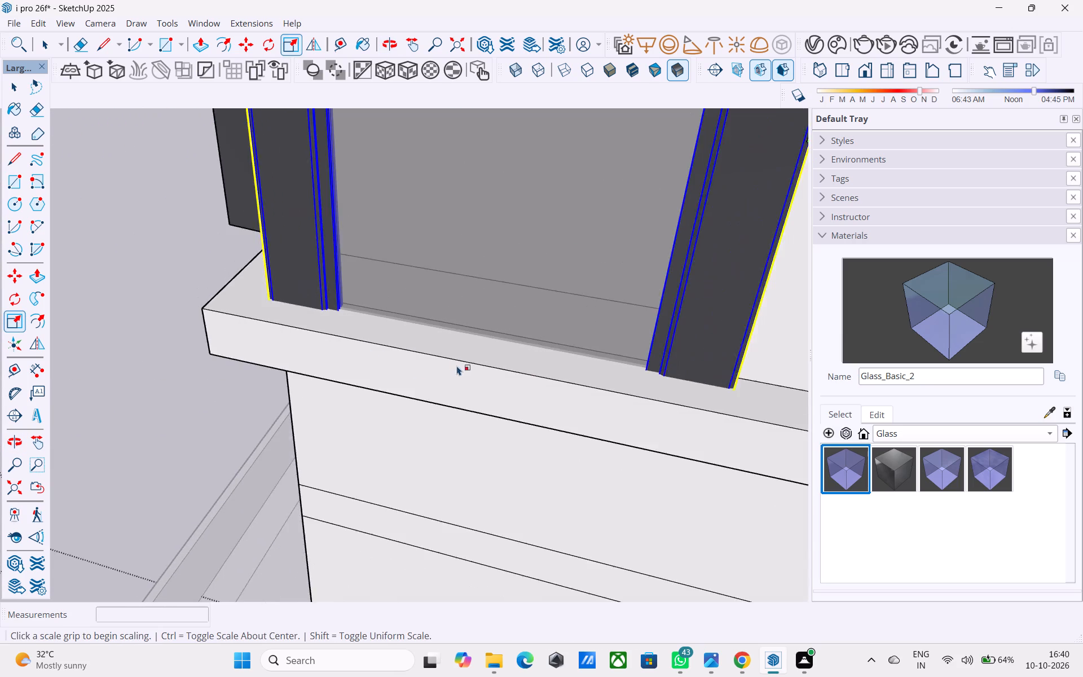
scroll(457, 366, down, 8)
drag(468, 375, 474, 348)
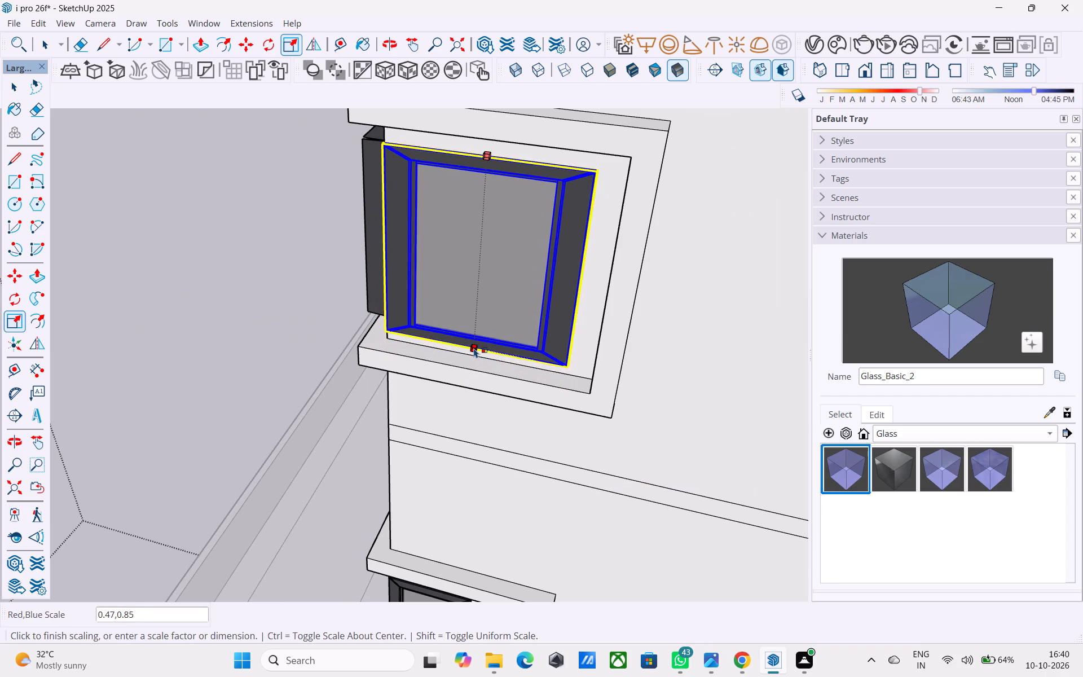
drag(474, 348, 477, 334)
Move the top-floor louvre-side panel outward from the wall face in two moves of about 3 inches each.
middle_drag(480, 331, 673, 253)
middle_drag(452, 257, 773, 304)
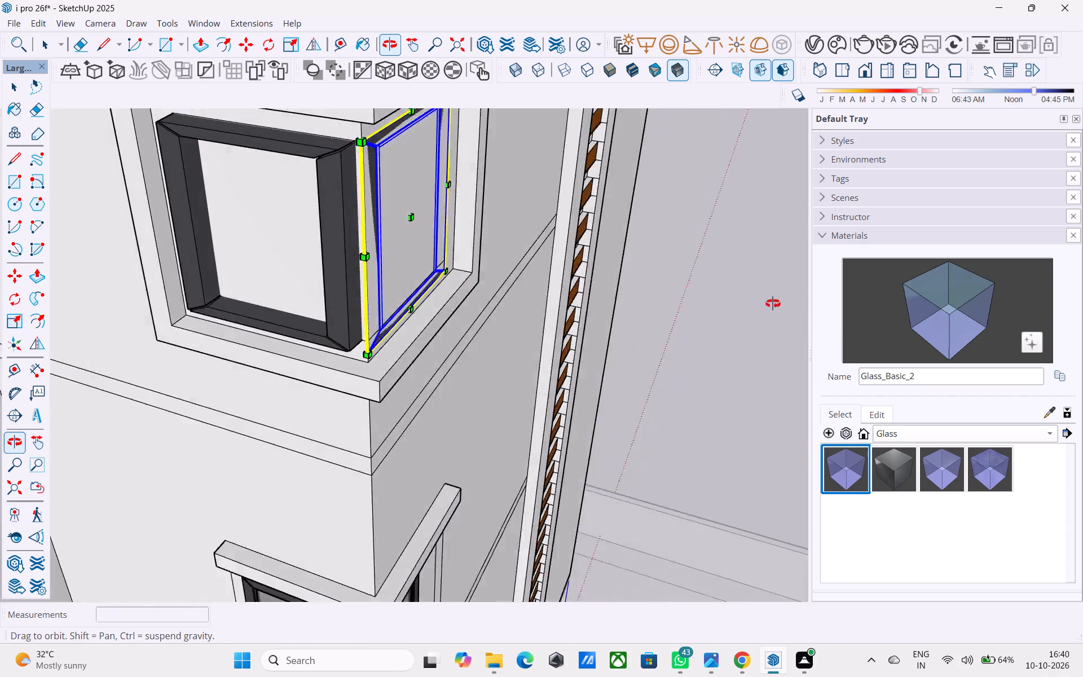
middle_drag(773, 304, 790, 296)
key(m)
click(301, 388)
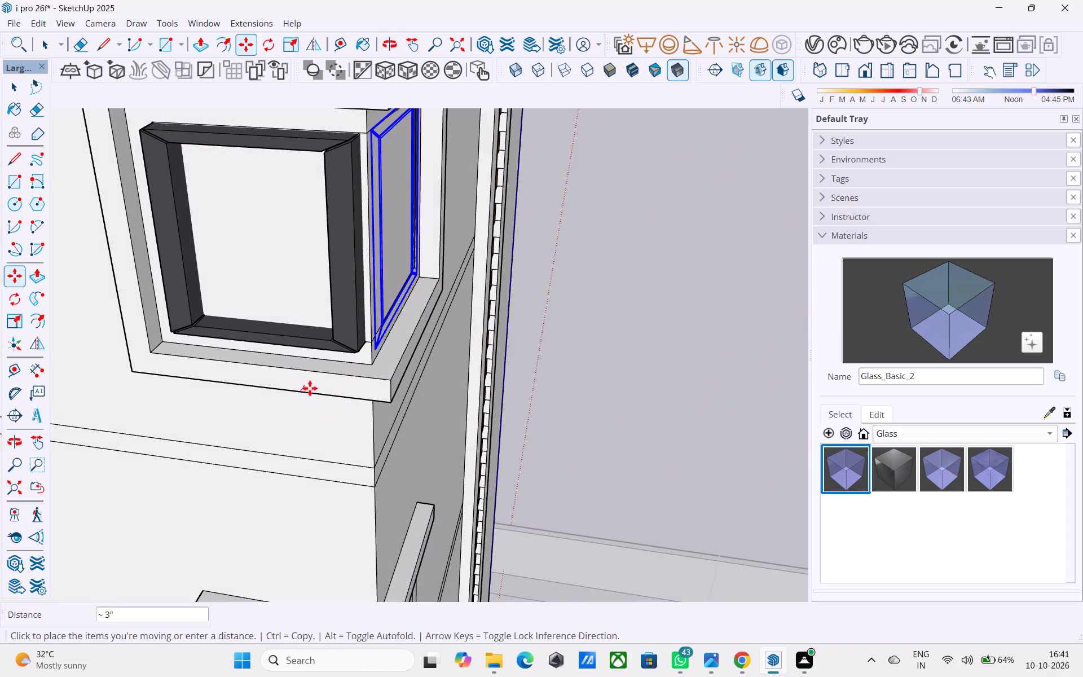
click(313, 389)
middle_drag(444, 349, 386, 371)
scroll(371, 365, down, 4)
scroll(306, 304, up, 6)
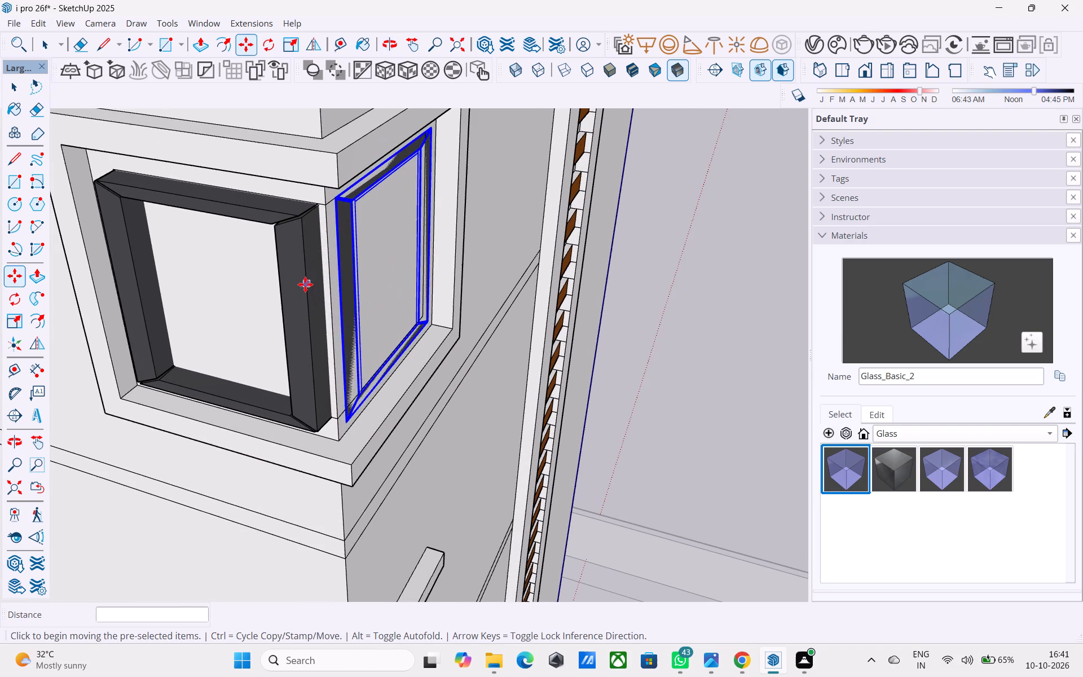
click(305, 284)
click(320, 293)
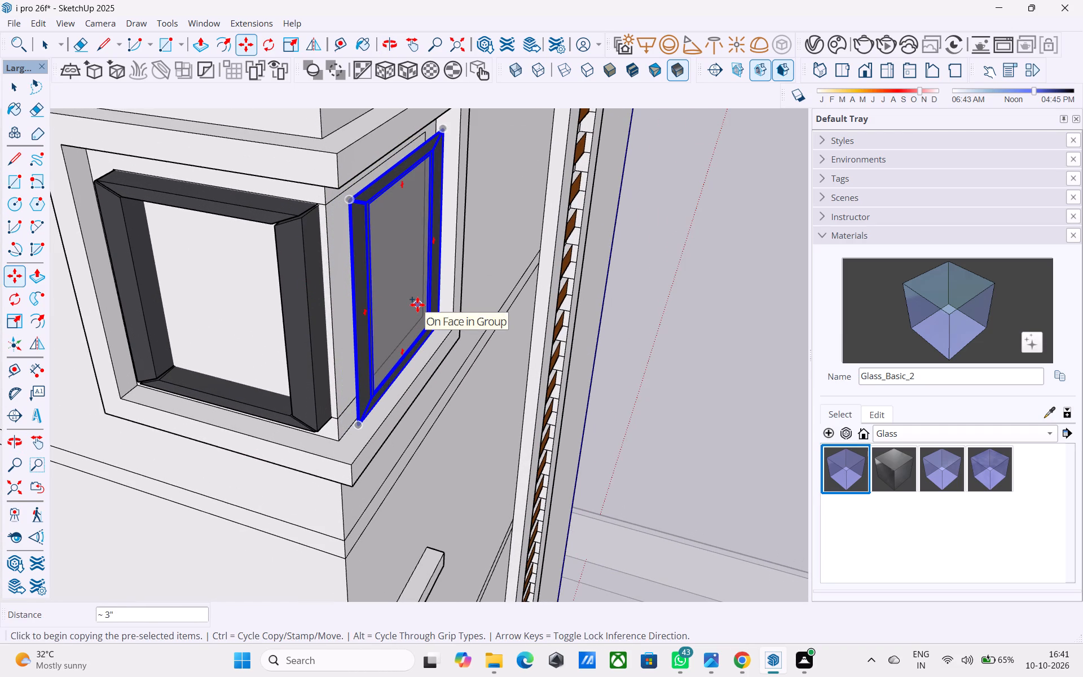
Scale the top-floor louvre-side window panel deeper along the red axis so its frame projects from the wall.
key(space)
text(s)
scroll(411, 298, up, 3)
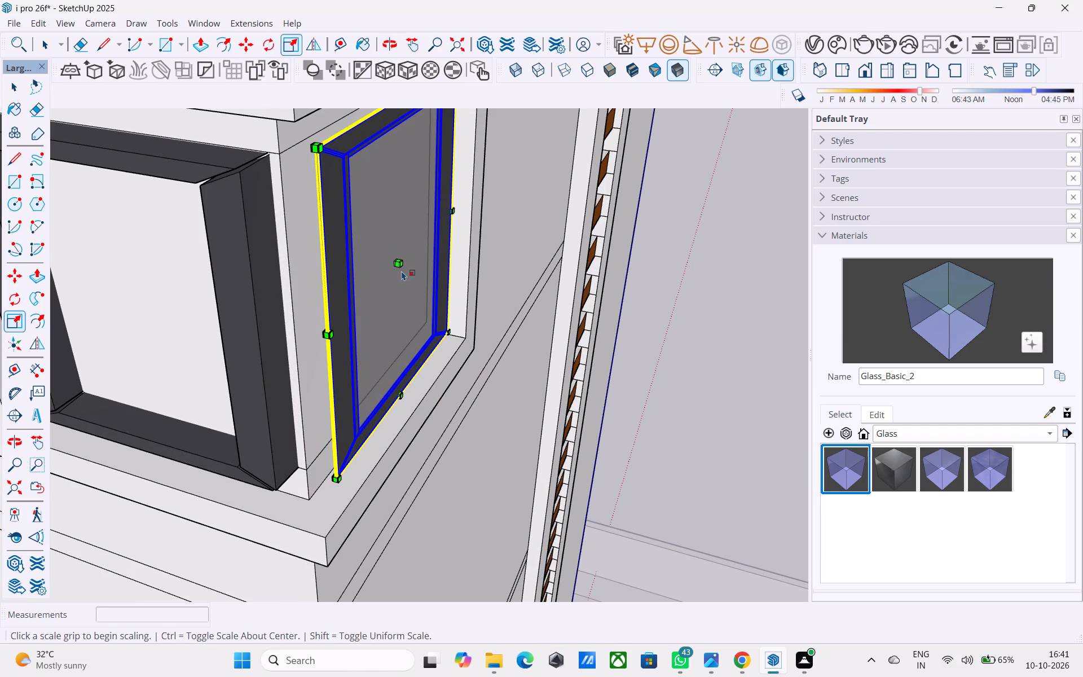
drag(402, 266, 412, 270)
scroll(404, 269, down, 5)
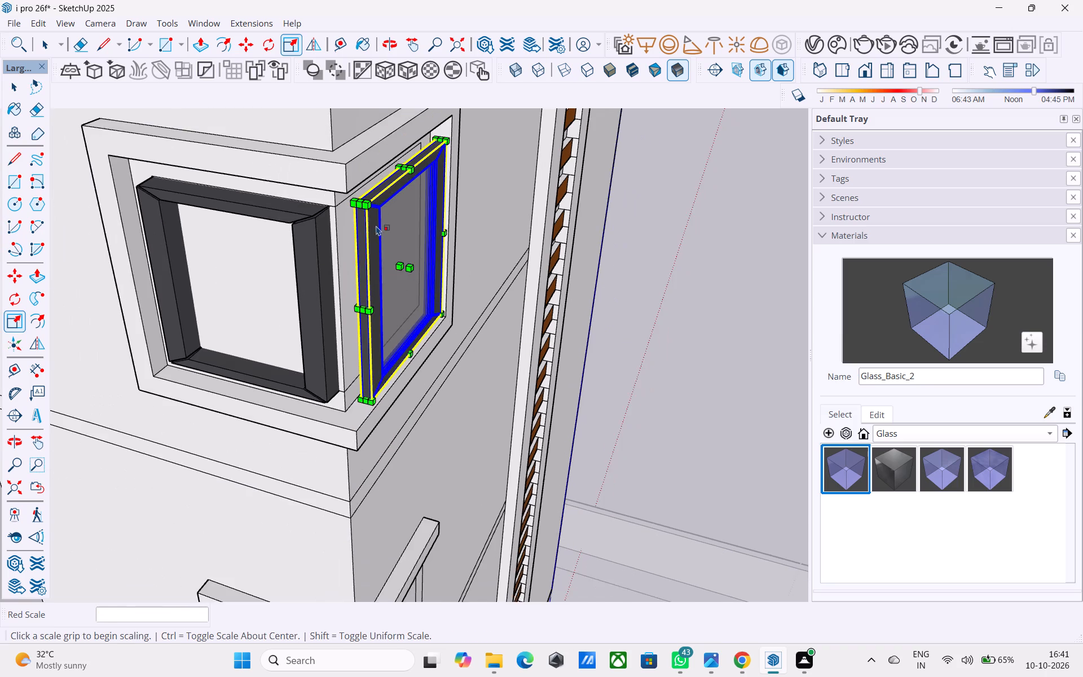
Move the top-floor louvre-side panel about 4 inches toward the building corner.
scroll(373, 215, up, 4)
key(m)
click(353, 195)
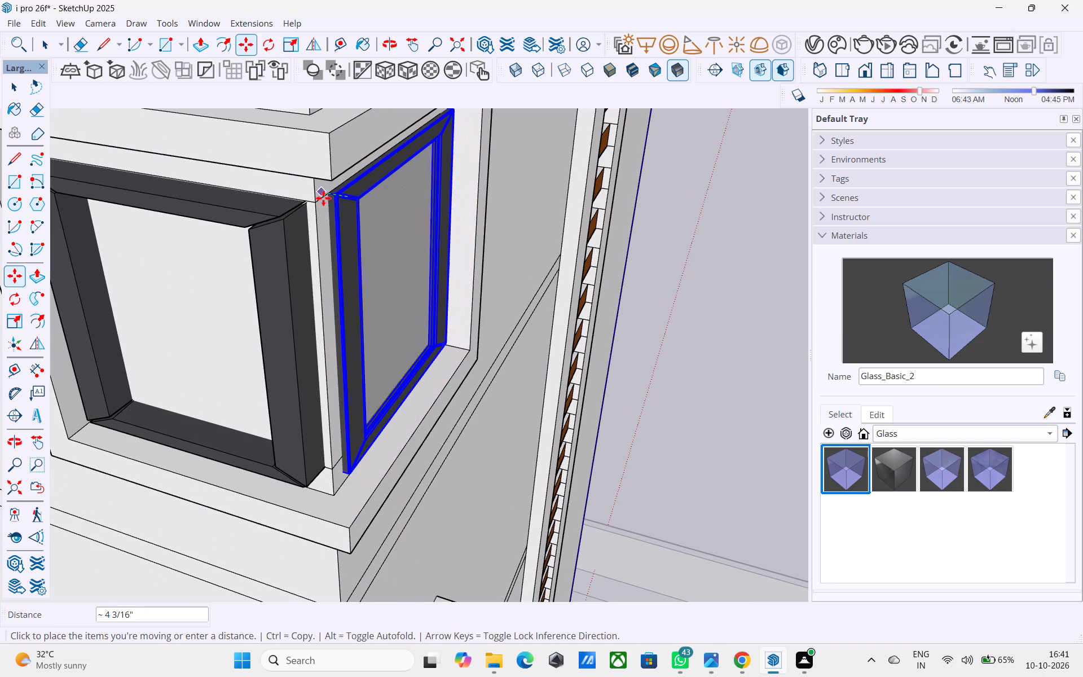
click(320, 204)
key(space)
Shorten the top-floor louvre-side panel from its bottom edge, scaling its height to about 0.92.
middle_drag(443, 351, 221, 192)
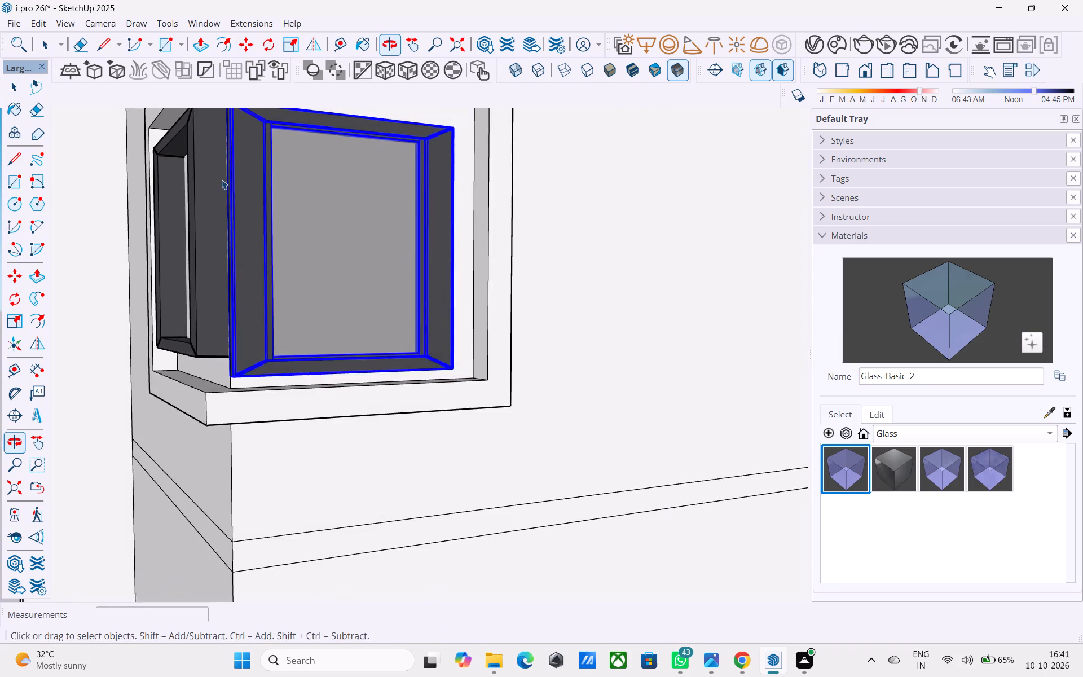
scroll(222, 179, down, 5)
middle_drag(301, 221, 509, 248)
middle_click(279, 321)
scroll(276, 320, up, 5)
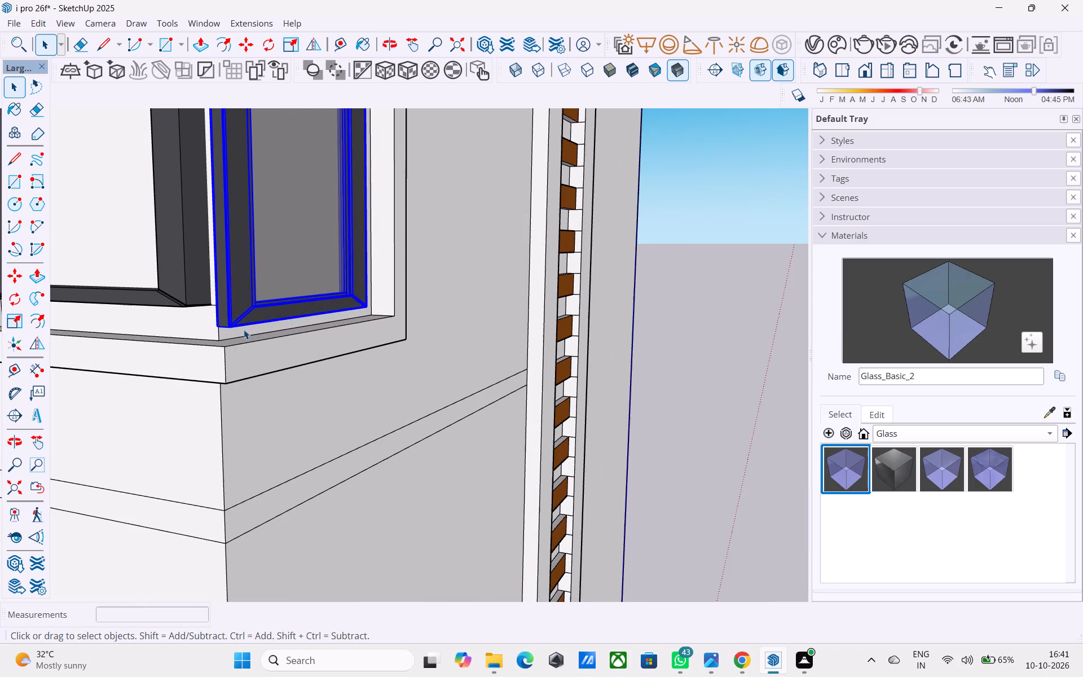
key(s)
scroll(228, 323, up, 3)
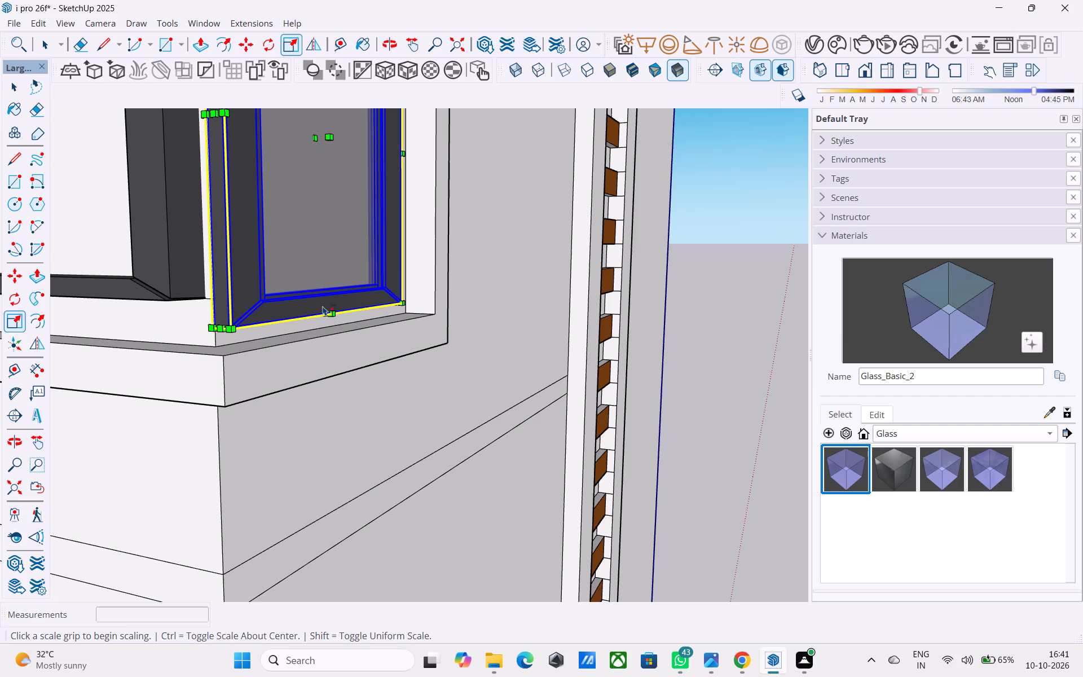
scroll(327, 317, up, 1)
middle_drag(327, 317, 319, 284)
scroll(322, 314, up, 6)
drag(323, 304, 322, 244)
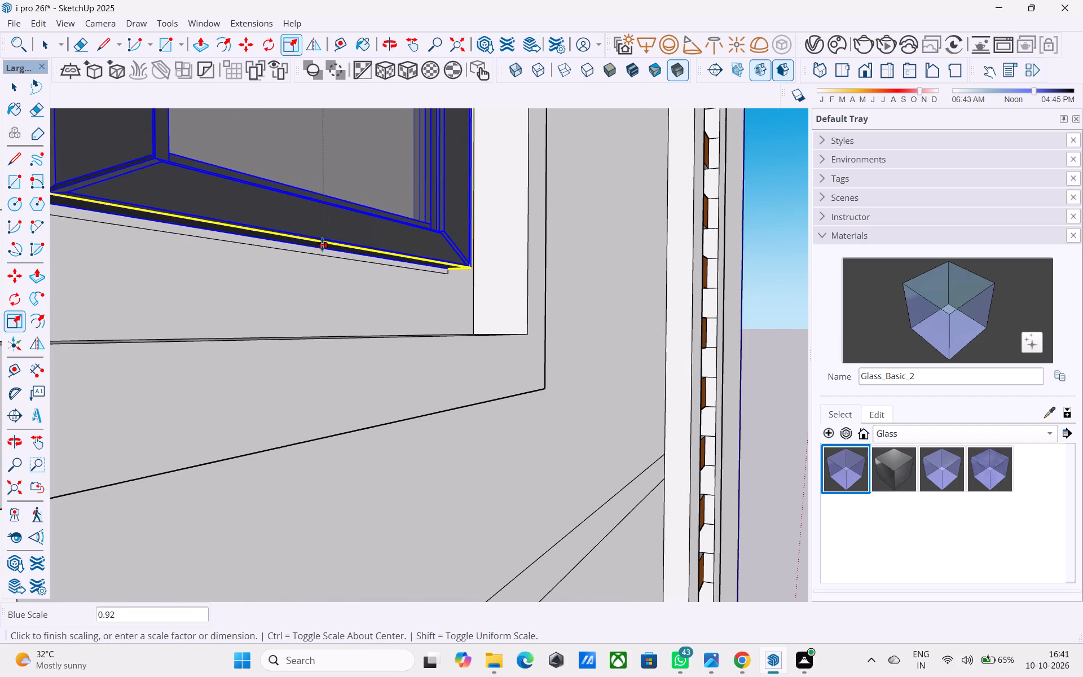
drag(322, 244, 318, 251)
scroll(320, 265, down, 8)
middle_drag(262, 288, 227, 370)
scroll(204, 364, down, 16)
middle_drag(208, 362, 231, 368)
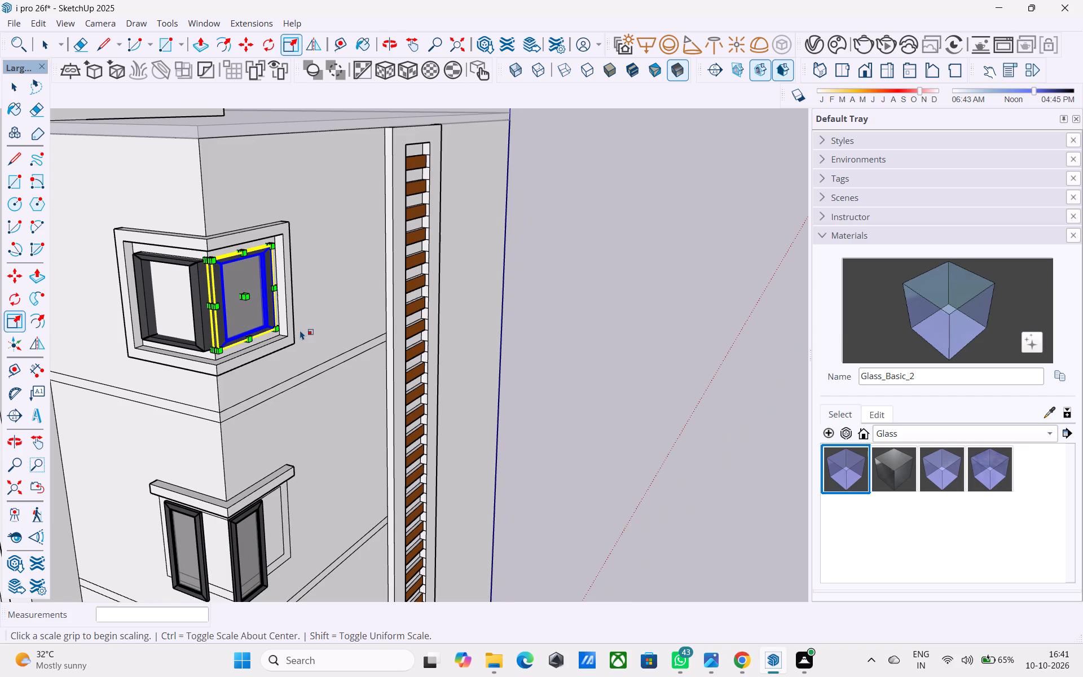
key(space)
click(521, 297)
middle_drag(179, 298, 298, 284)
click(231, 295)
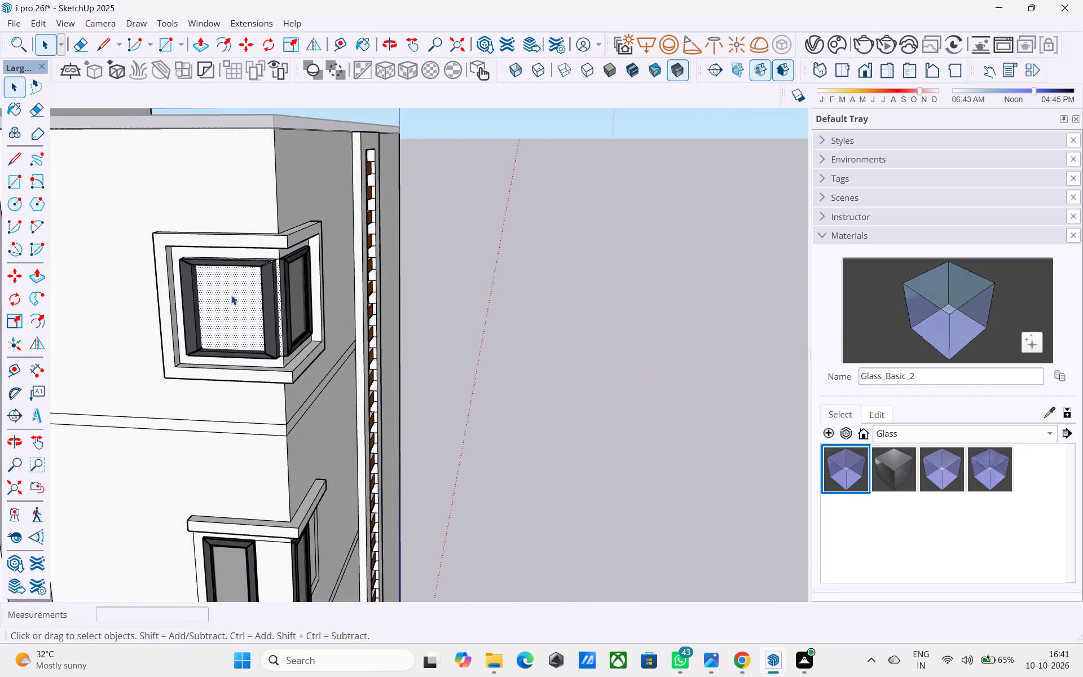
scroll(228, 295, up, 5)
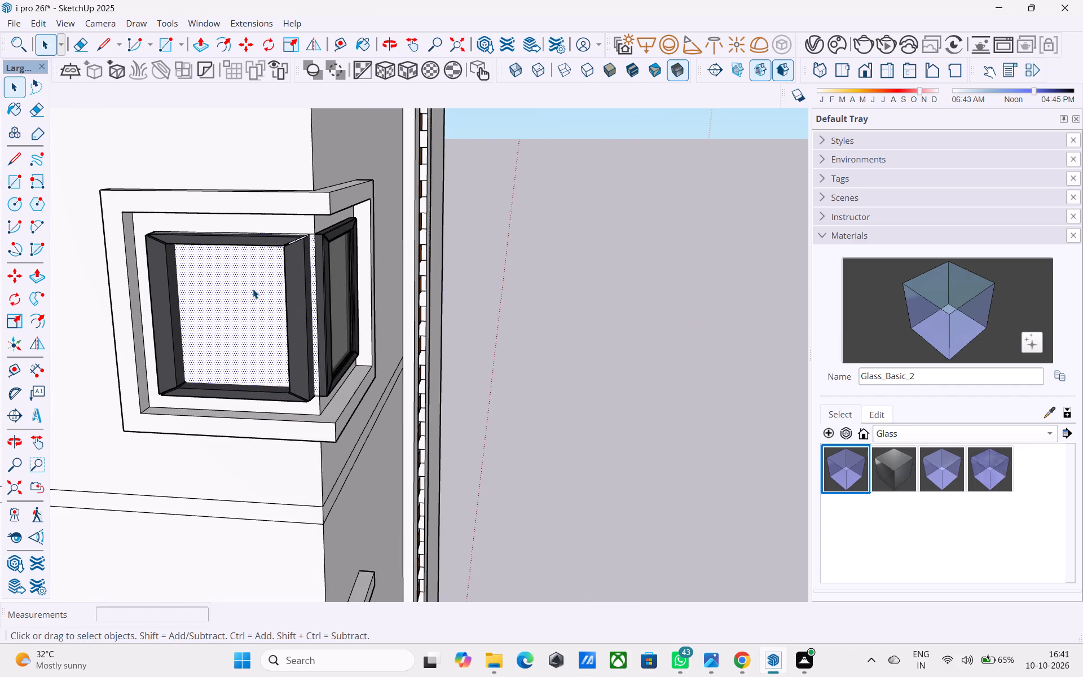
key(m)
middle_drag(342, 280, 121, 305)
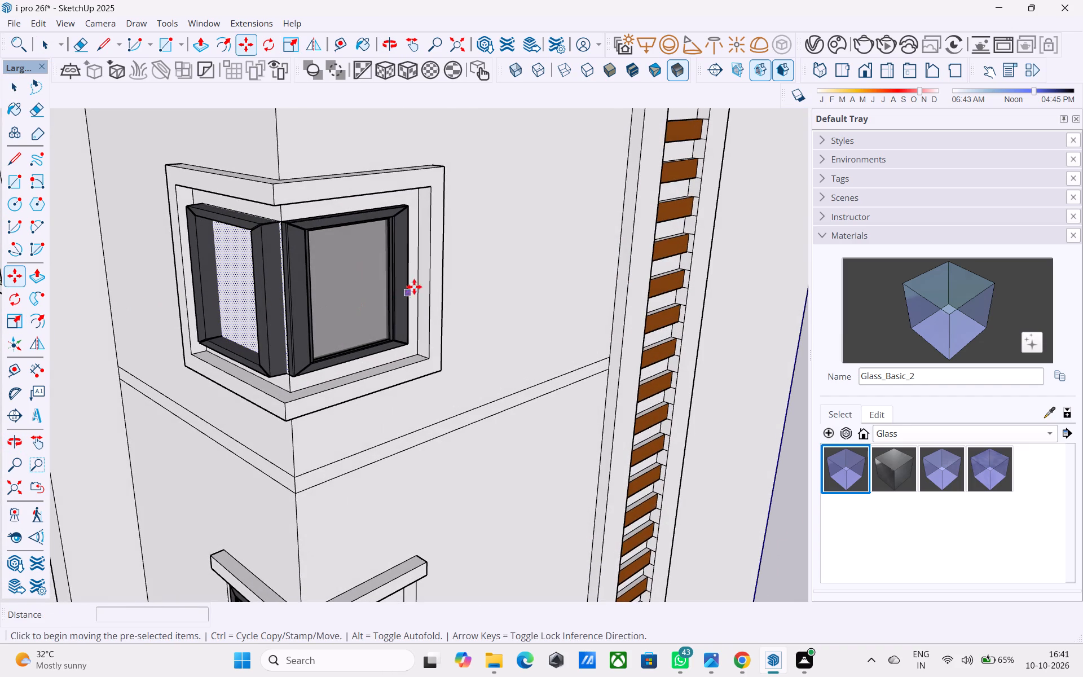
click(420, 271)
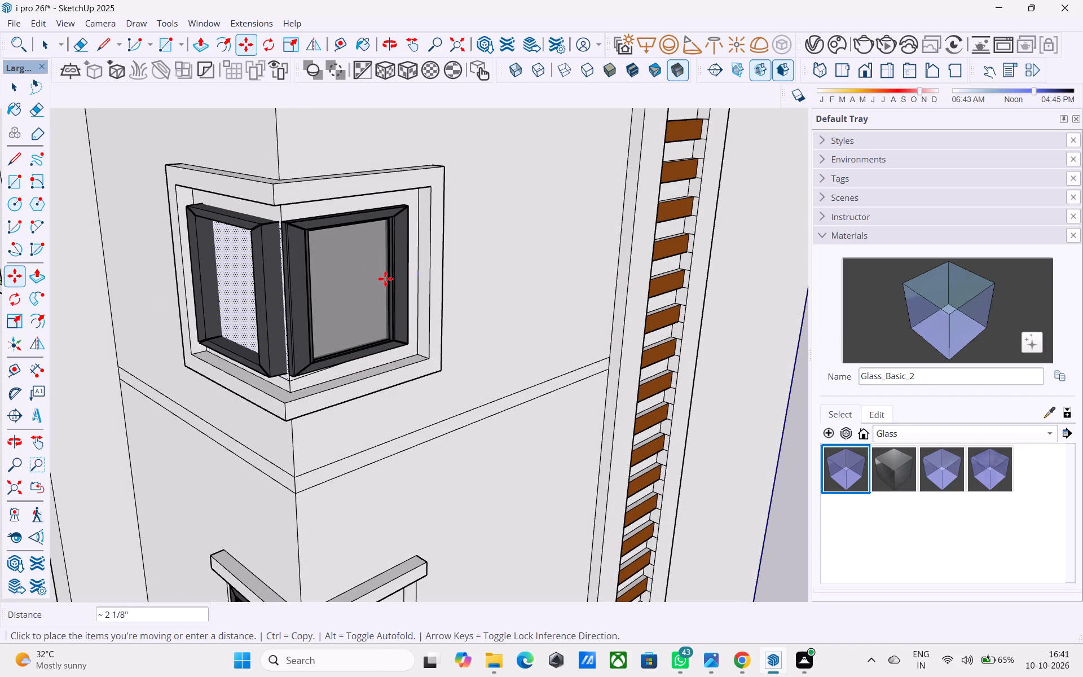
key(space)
Move the deep balcony-side panel of the top-floor corner window about 8' 11" outward from its wall.
click(271, 272)
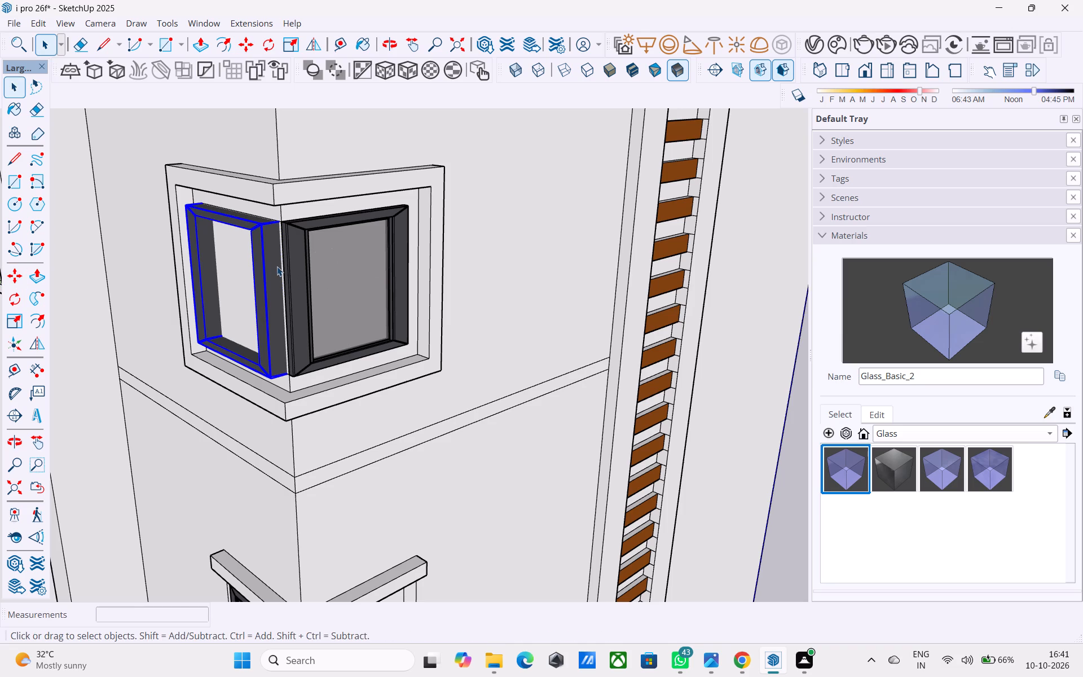
key(m)
click(514, 321)
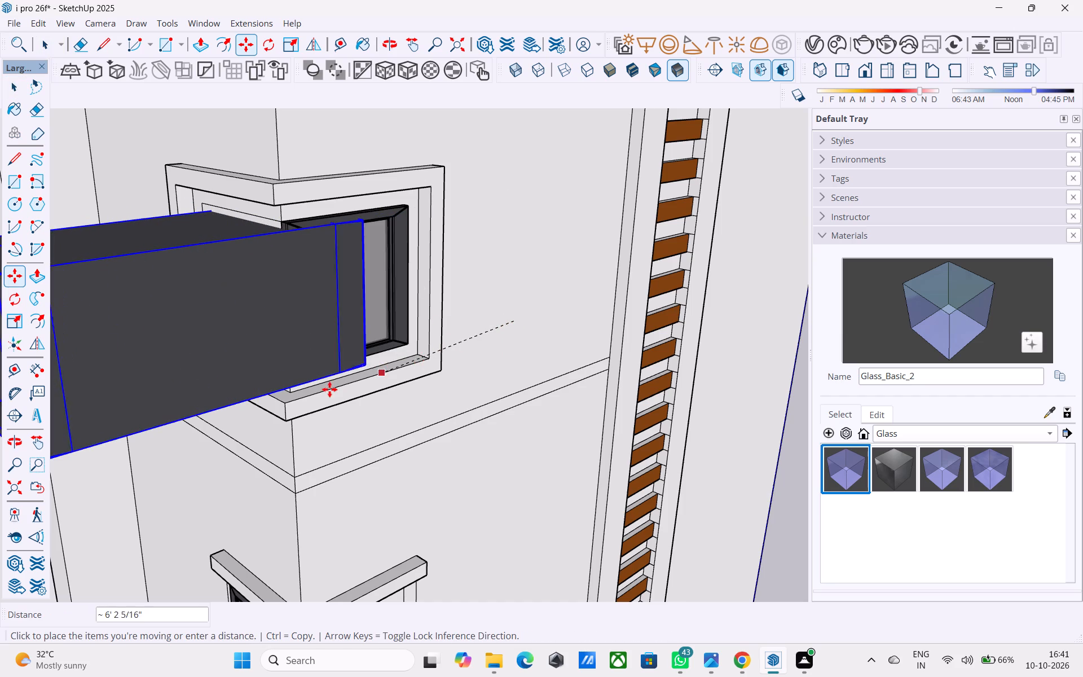
scroll(328, 380, down, 6)
scroll(246, 398, down, 4)
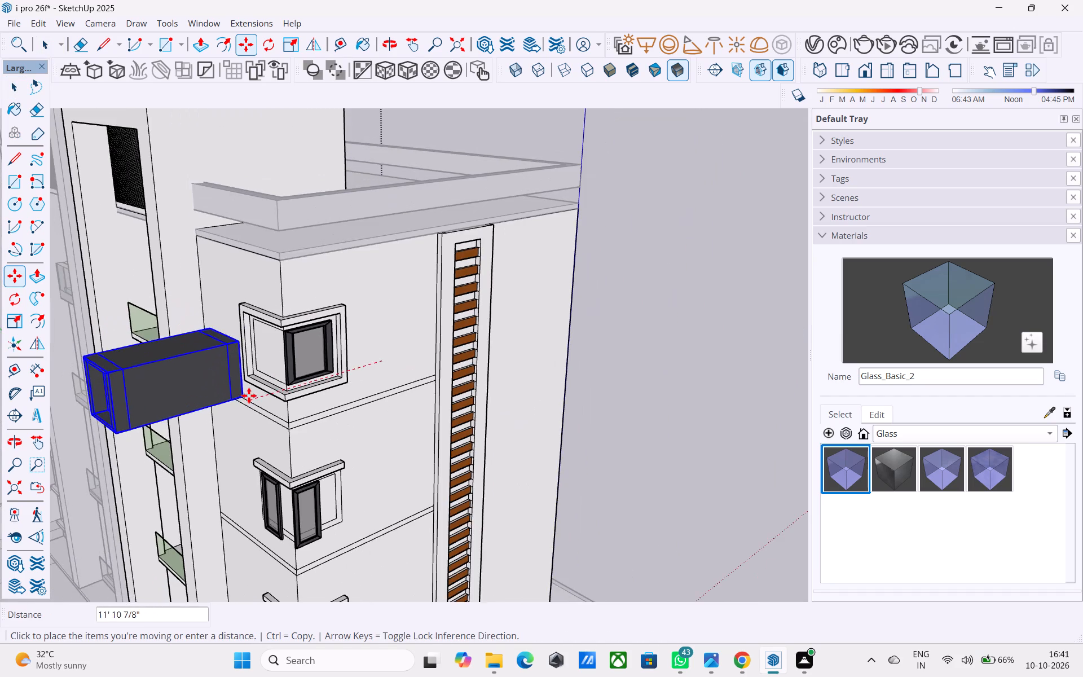
middle_drag(251, 394, 327, 381)
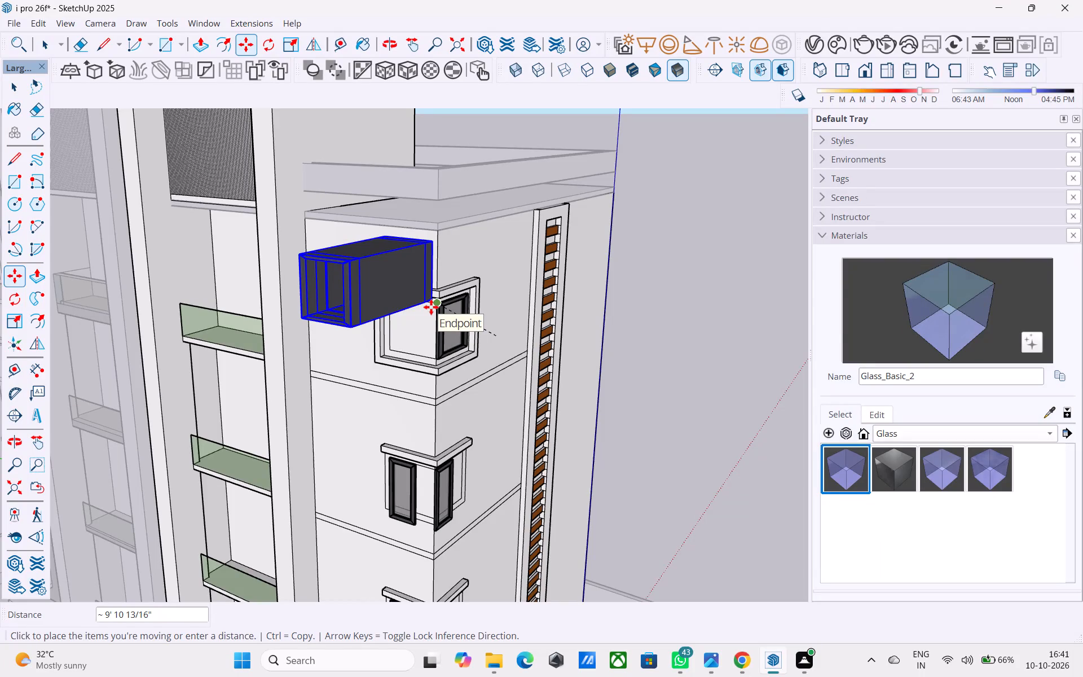
click(433, 359)
Flatten the top-floor balcony-side panel by scaling its depth along the red axis to about 0.11.
key(s)
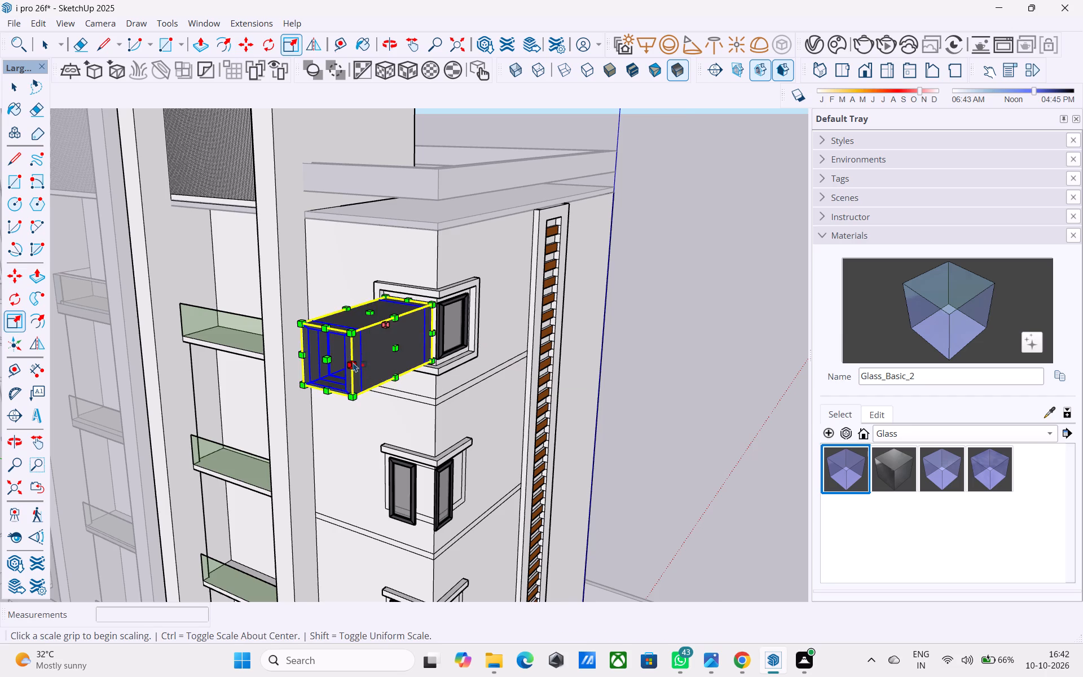
scroll(353, 362, up, 4)
drag(314, 358, 408, 315)
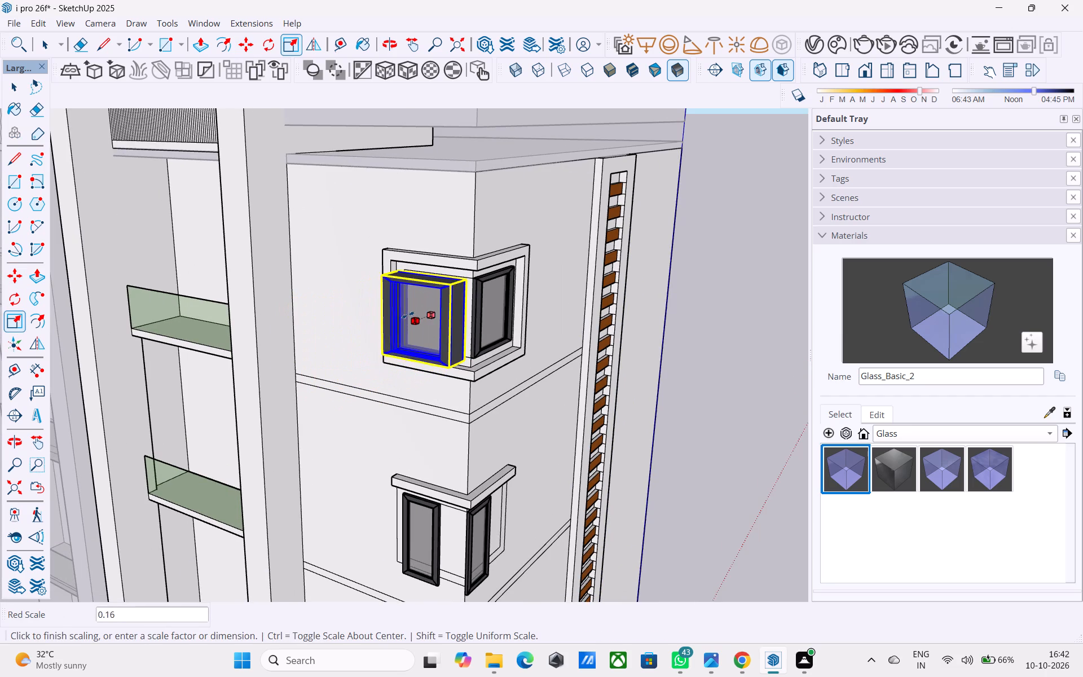
drag(408, 315, 415, 313)
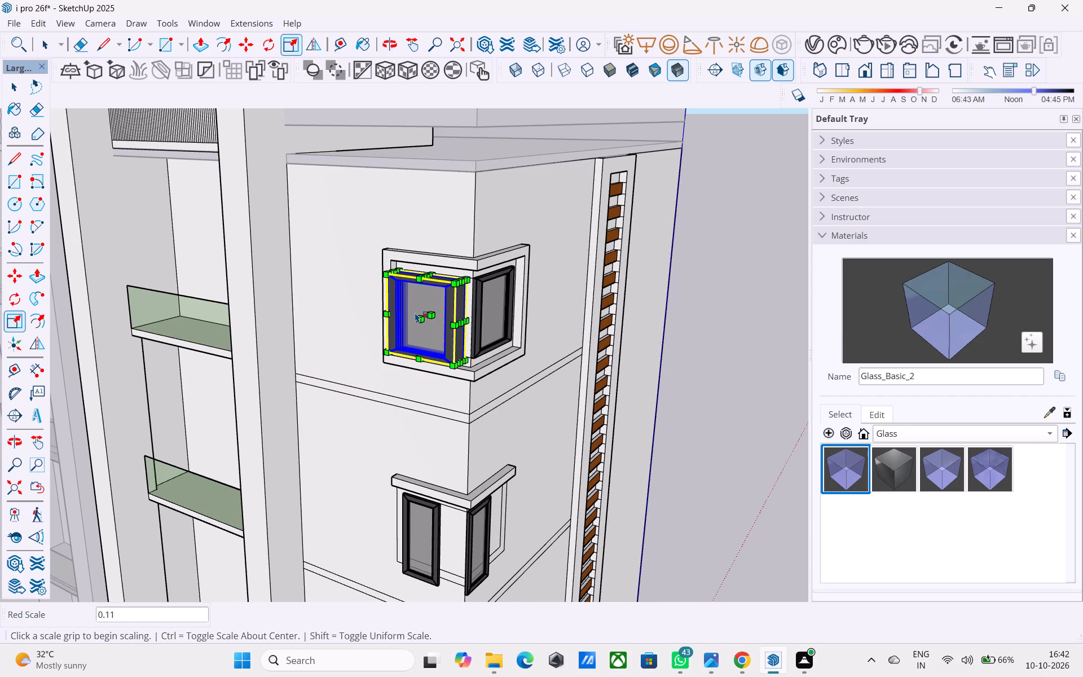
key(space)
scroll(435, 307, down, 5)
click(644, 305)
Thin the top-floor balcony-side panel further along the red axis from its outer face.
scroll(490, 323, up, 7)
middle_drag(411, 318, 388, 329)
scroll(411, 318, up, 1)
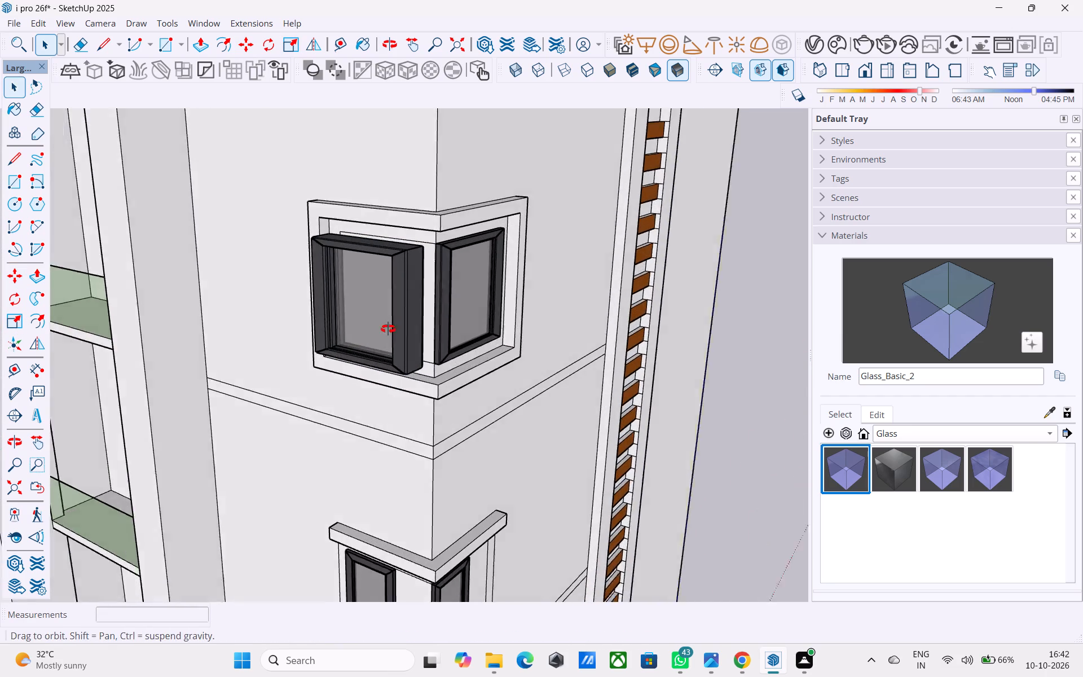
middle_drag(388, 329, 371, 336)
scroll(371, 336, up, 1)
middle_drag(404, 305, 367, 359)
scroll(392, 309, up, 3)
click(409, 294)
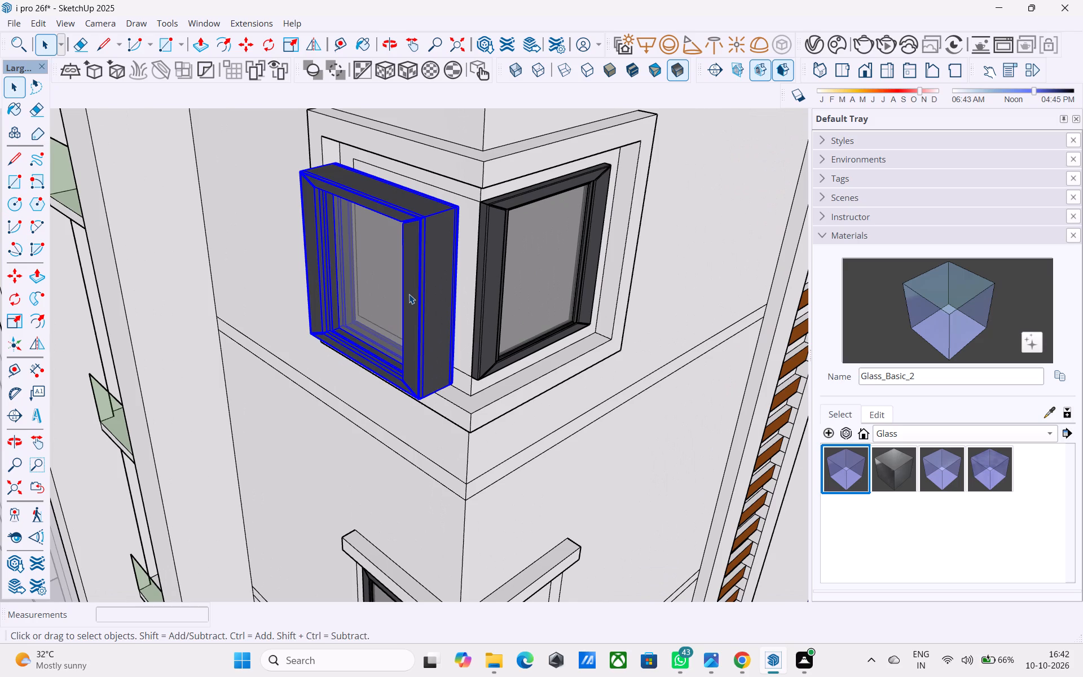
key(s)
drag(361, 284, 376, 279)
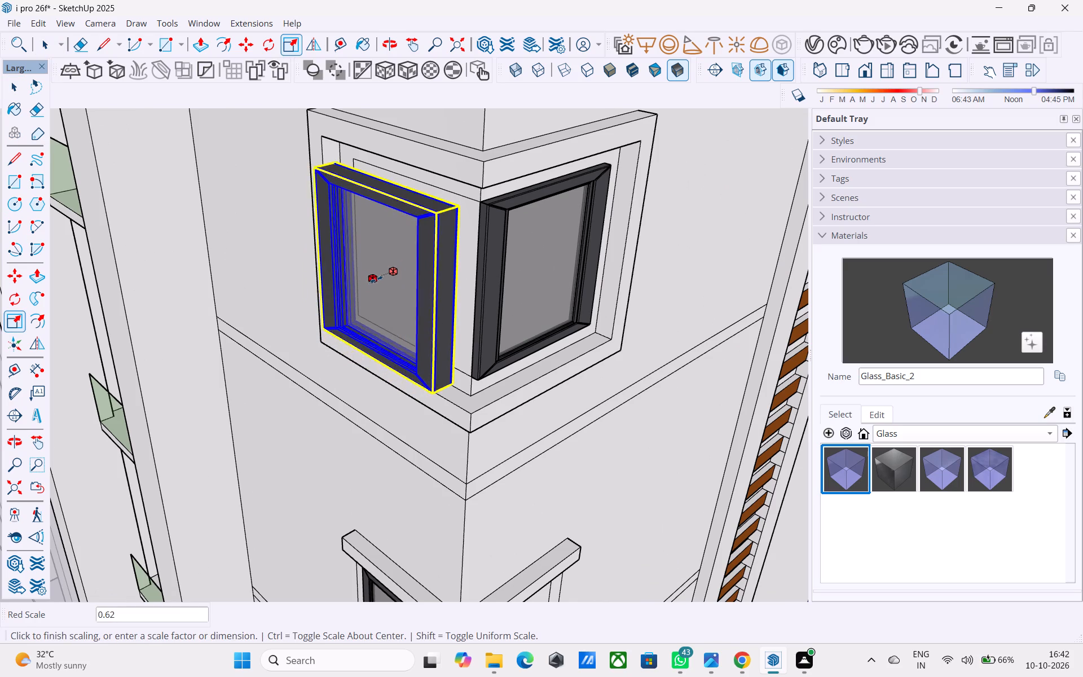
drag(376, 279, 381, 278)
key(space)
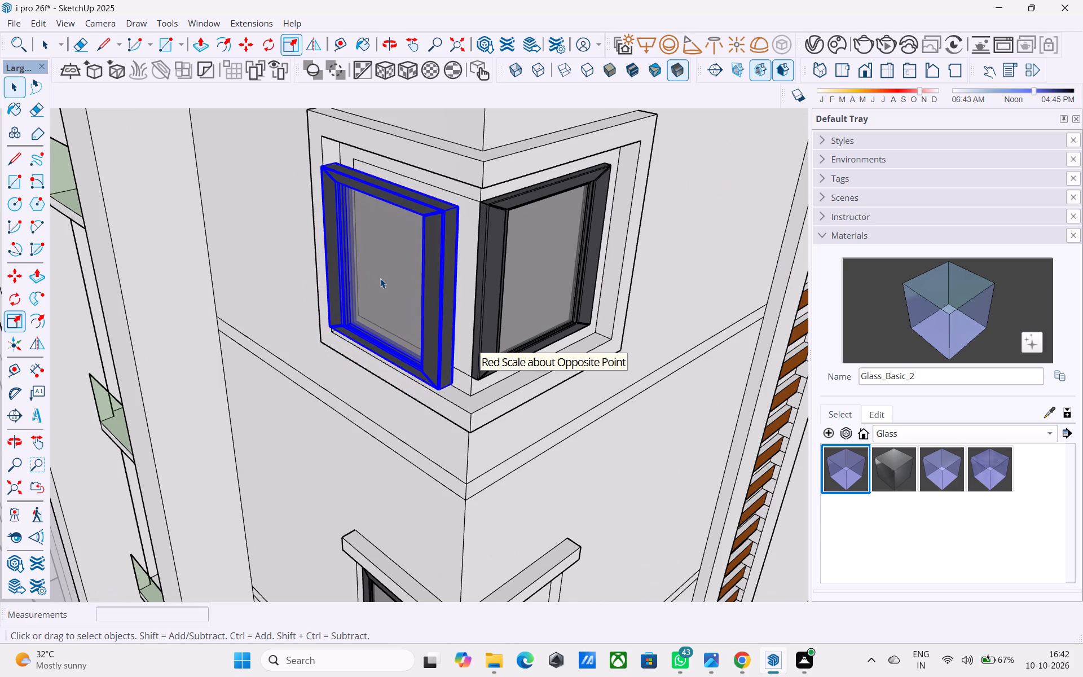
scroll(397, 279, down, 8)
click(808, 341)
Widen the top-floor balcony-side panel toward the building corner, scaling it along the green axis to about 1.03.
shift+middle_drag(523, 323, 514, 362)
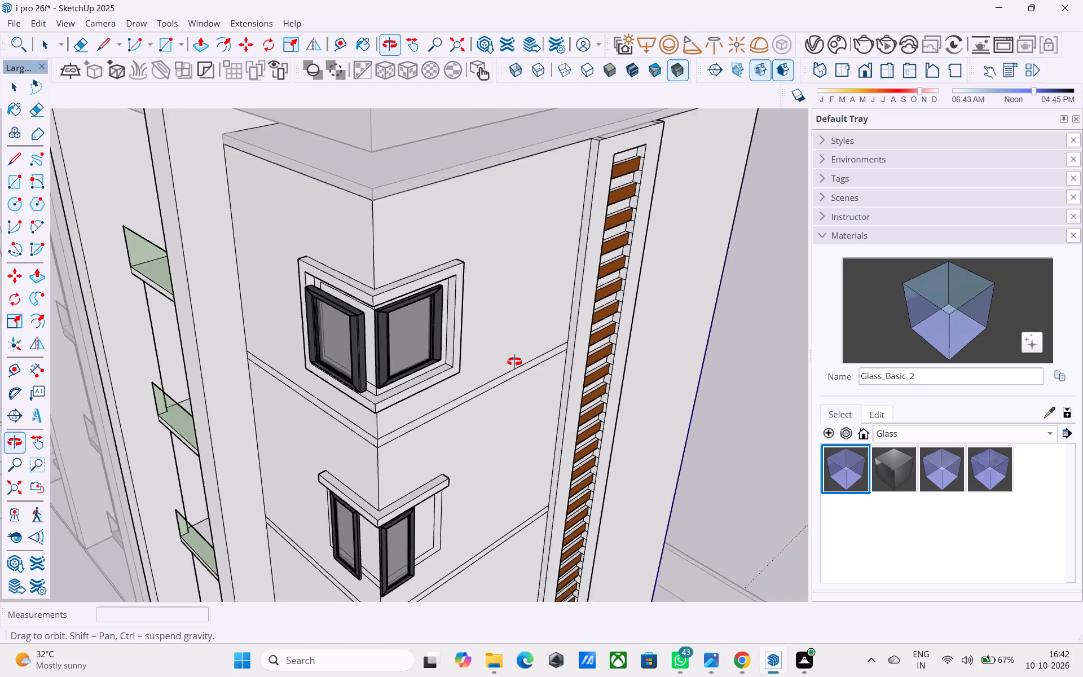
shift+middle_drag(514, 362, 634, 322)
shift+middle_drag(615, 326, 450, 385)
shift+middle_drag(533, 285, 439, 311)
shift+middle_drag(450, 310, 332, 426)
scroll(356, 348, up, 4)
scroll(305, 331, up, 1)
shift+middle_drag(296, 357, 288, 401)
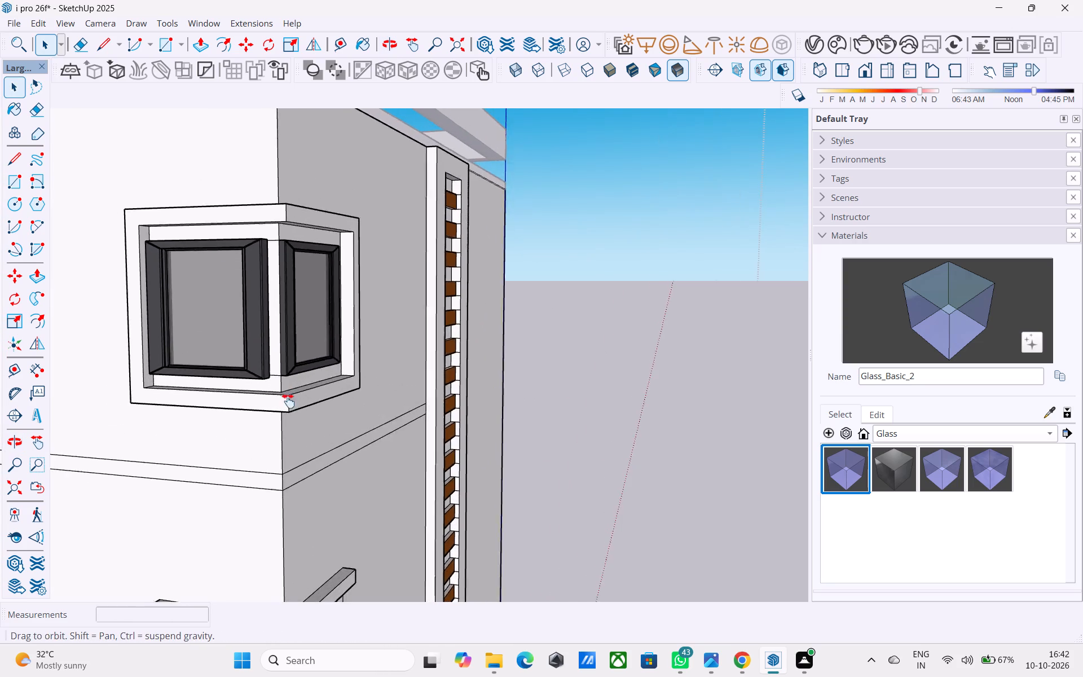
shift+middle_drag(288, 401, 296, 441)
shift+middle_drag(272, 376, 298, 434)
scroll(289, 415, up, 7)
click(286, 377)
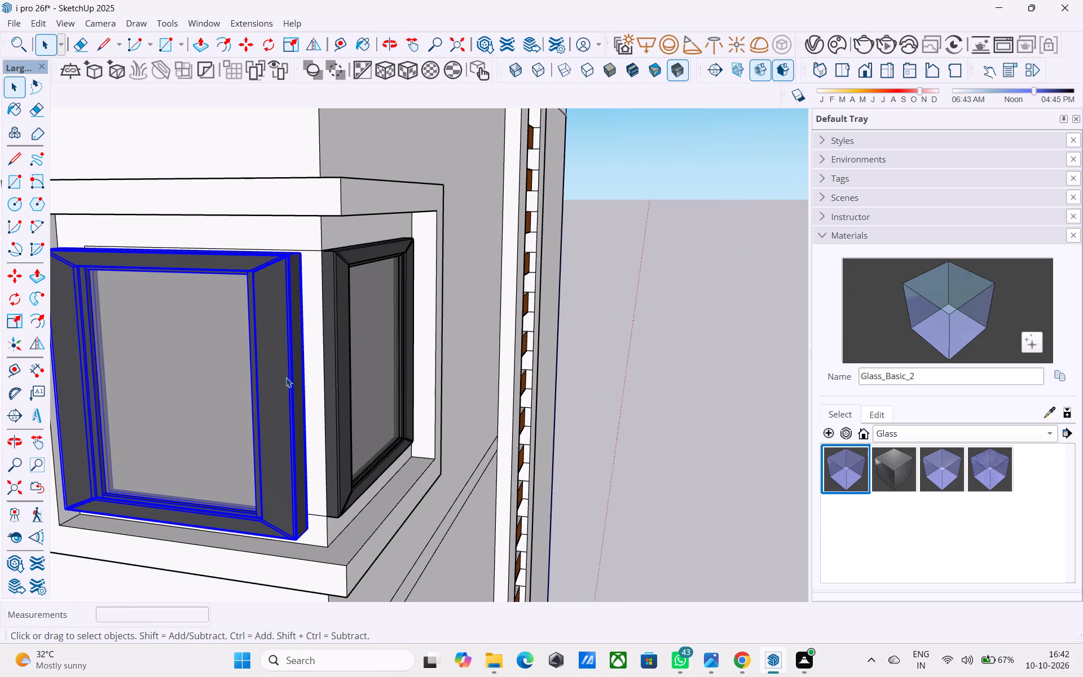
key(s)
drag(300, 397, 315, 392)
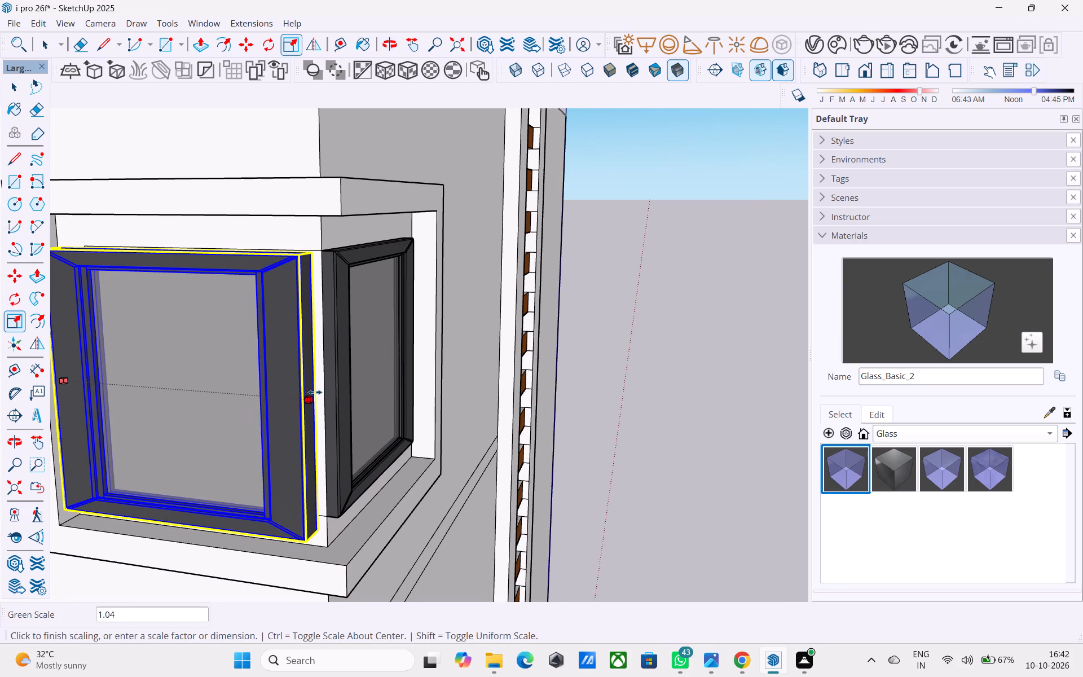
drag(315, 392, 326, 392)
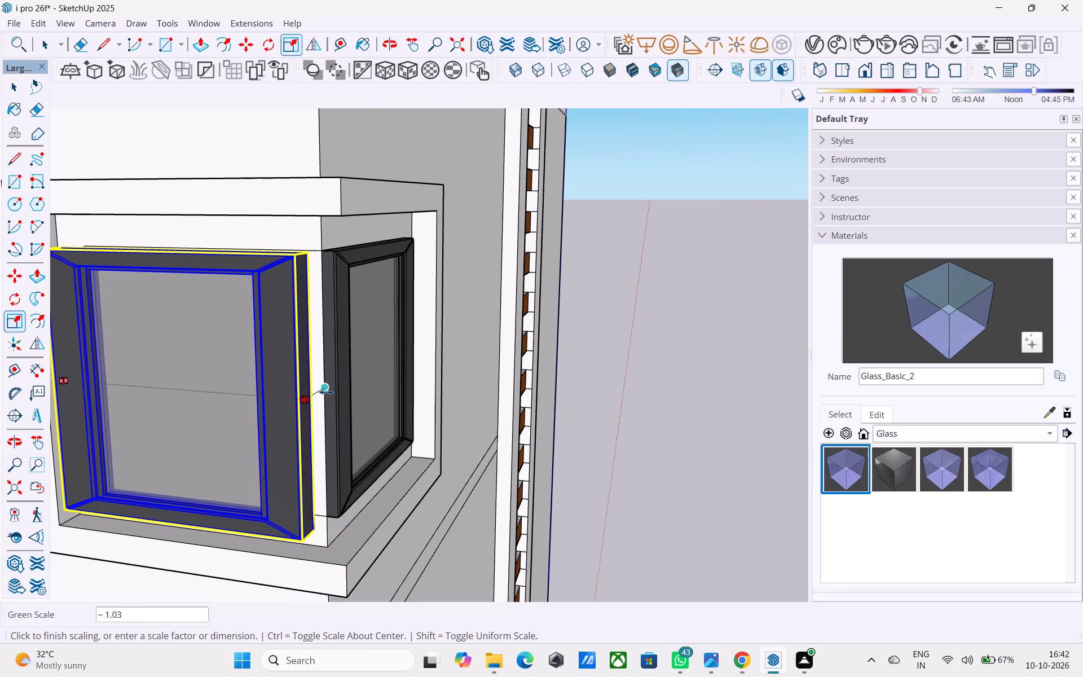
drag(326, 392, 328, 392)
Move the top-floor balcony-side panel back into its opening so its frame meets the louvre-side panel at the corner.
middle_drag(324, 393, 117, 622)
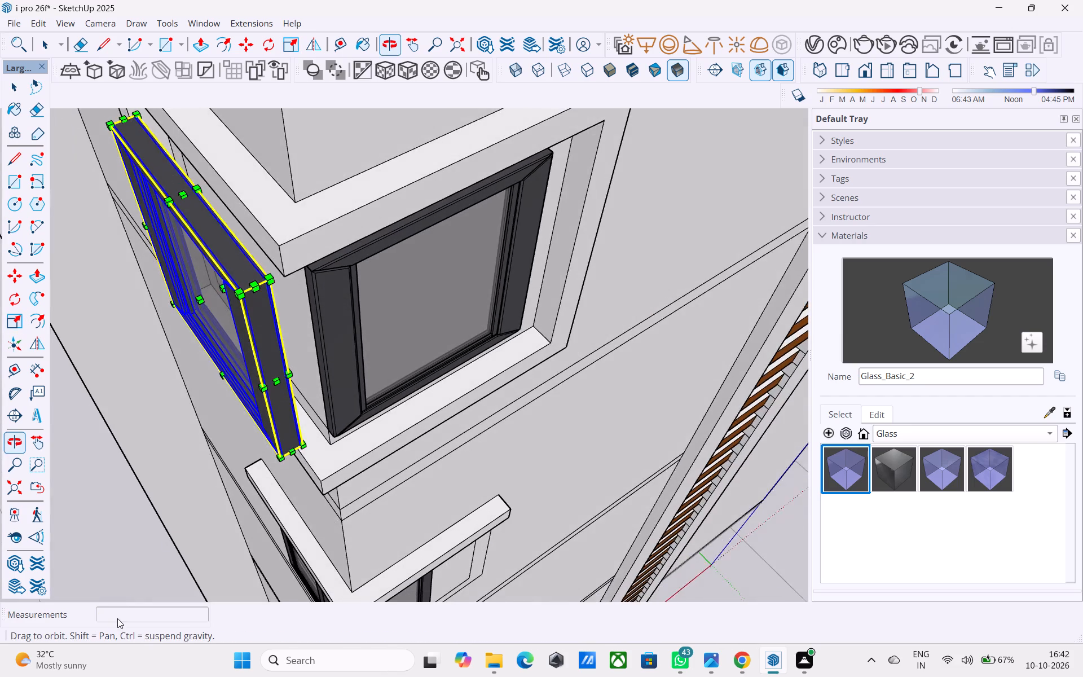
middle_drag(253, 431, 209, 381)
middle_drag(239, 380, 258, 418)
scroll(259, 407, up, 2)
click(260, 401)
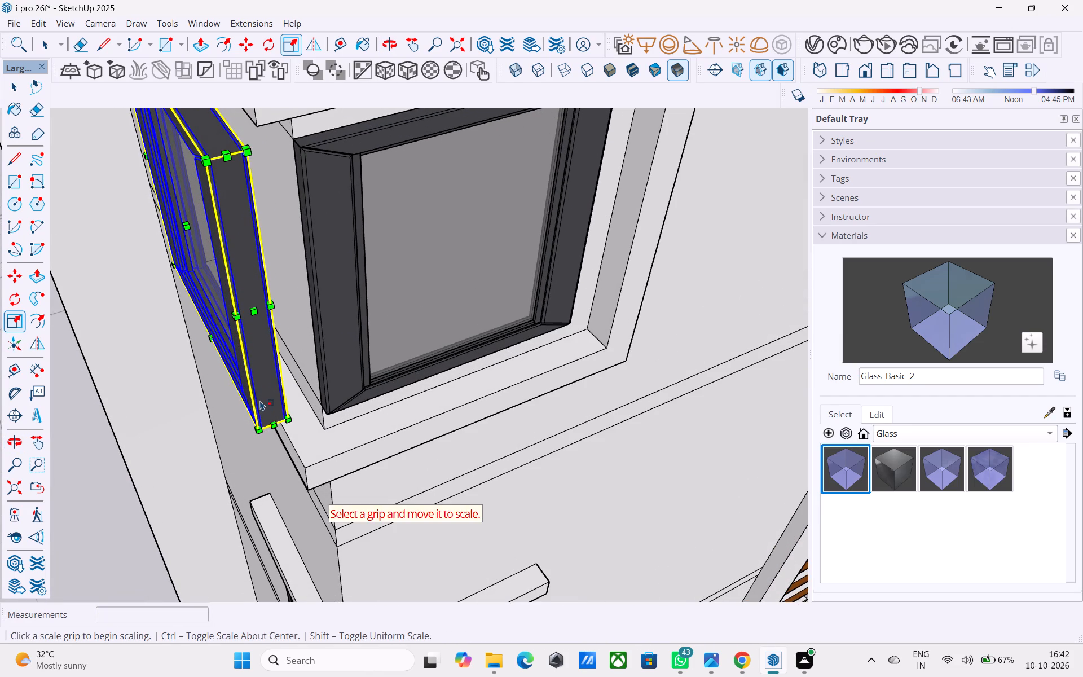
key(m)
scroll(261, 406, up, 3)
drag(297, 426, 330, 417)
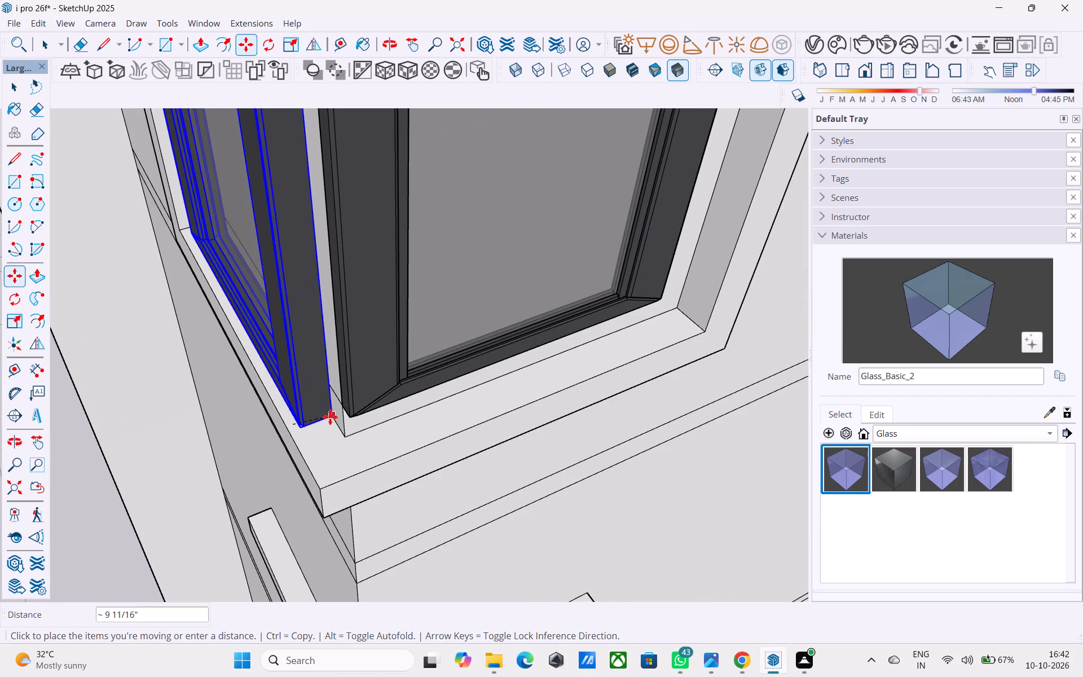
drag(330, 417, 340, 407)
scroll(340, 405, down, 10)
key(space)
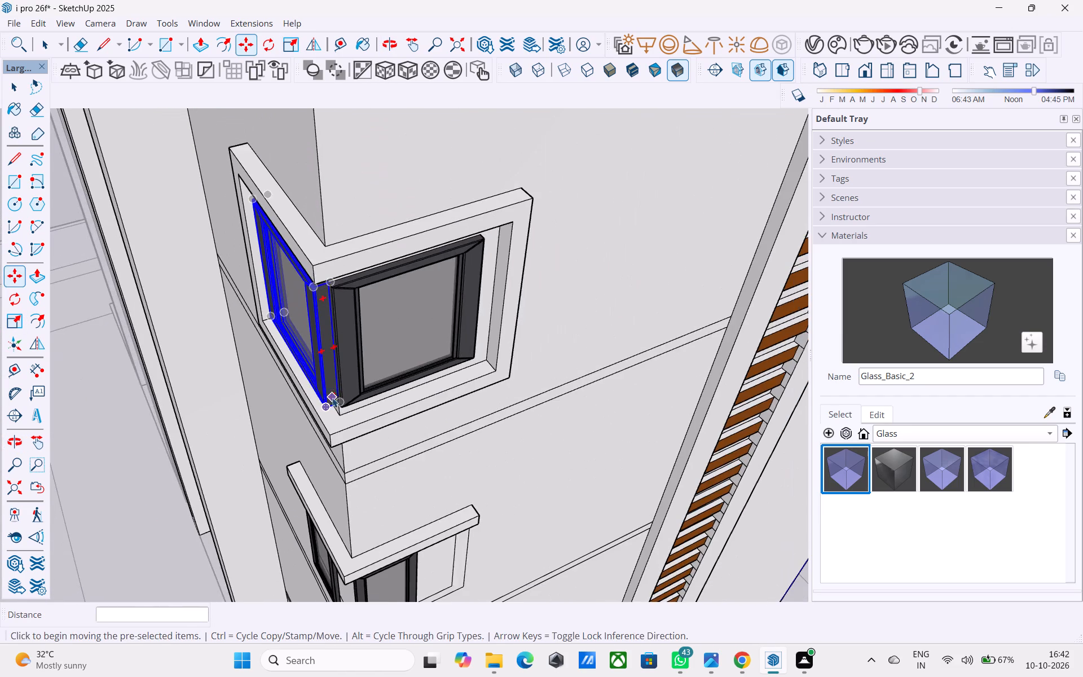
middle_drag(334, 397, 569, 255)
scroll(553, 247, down, 5)
click(593, 256)
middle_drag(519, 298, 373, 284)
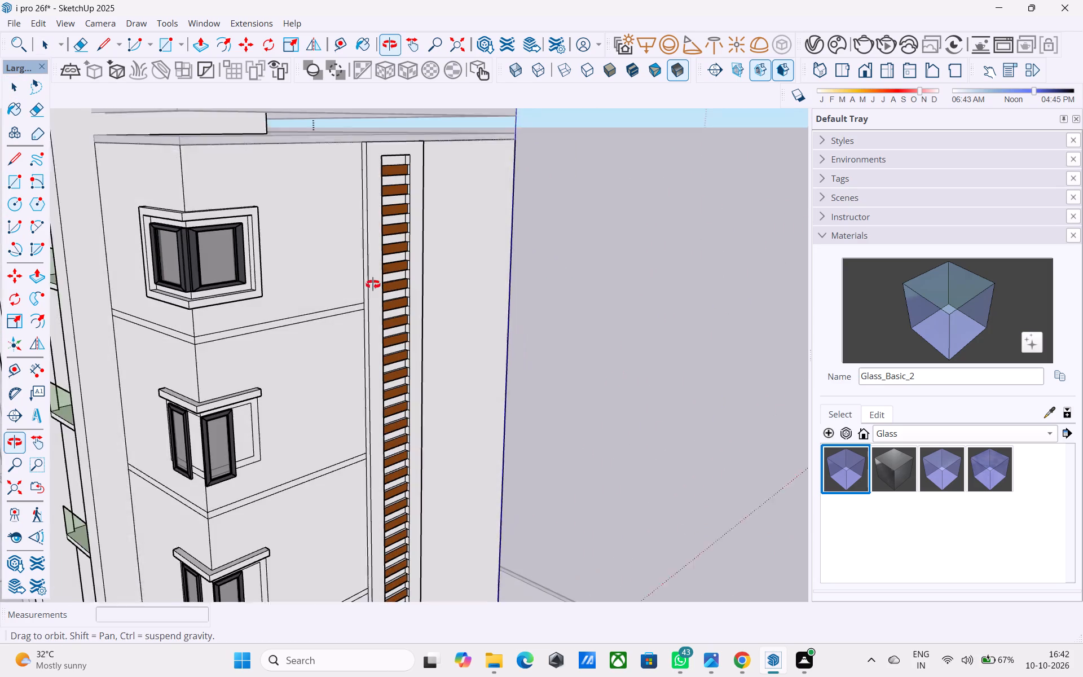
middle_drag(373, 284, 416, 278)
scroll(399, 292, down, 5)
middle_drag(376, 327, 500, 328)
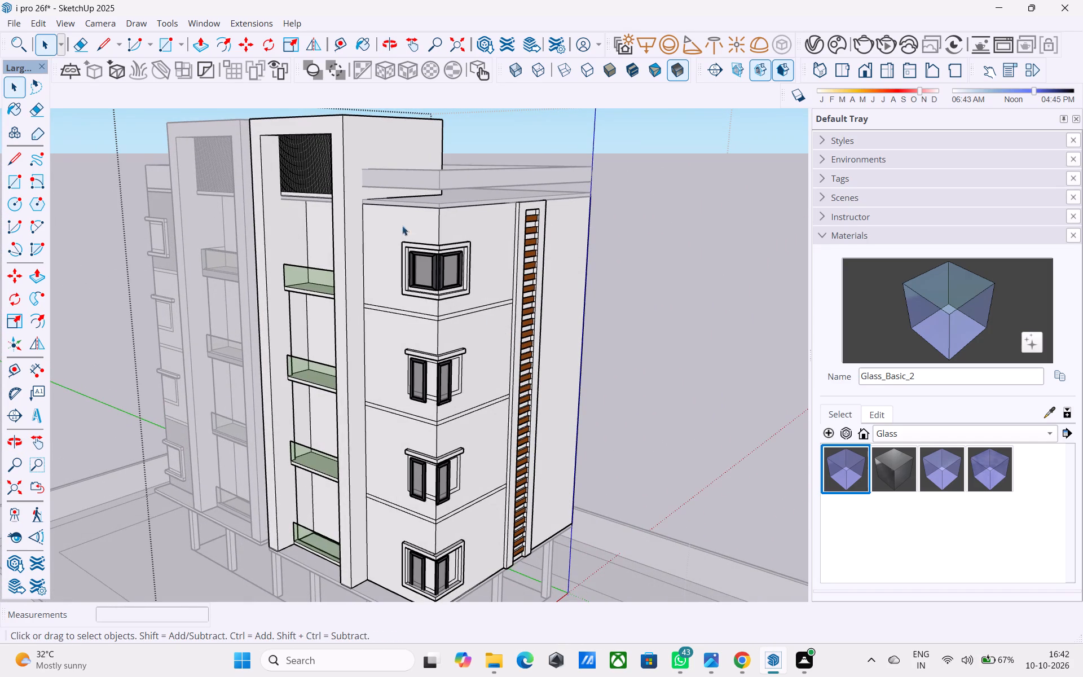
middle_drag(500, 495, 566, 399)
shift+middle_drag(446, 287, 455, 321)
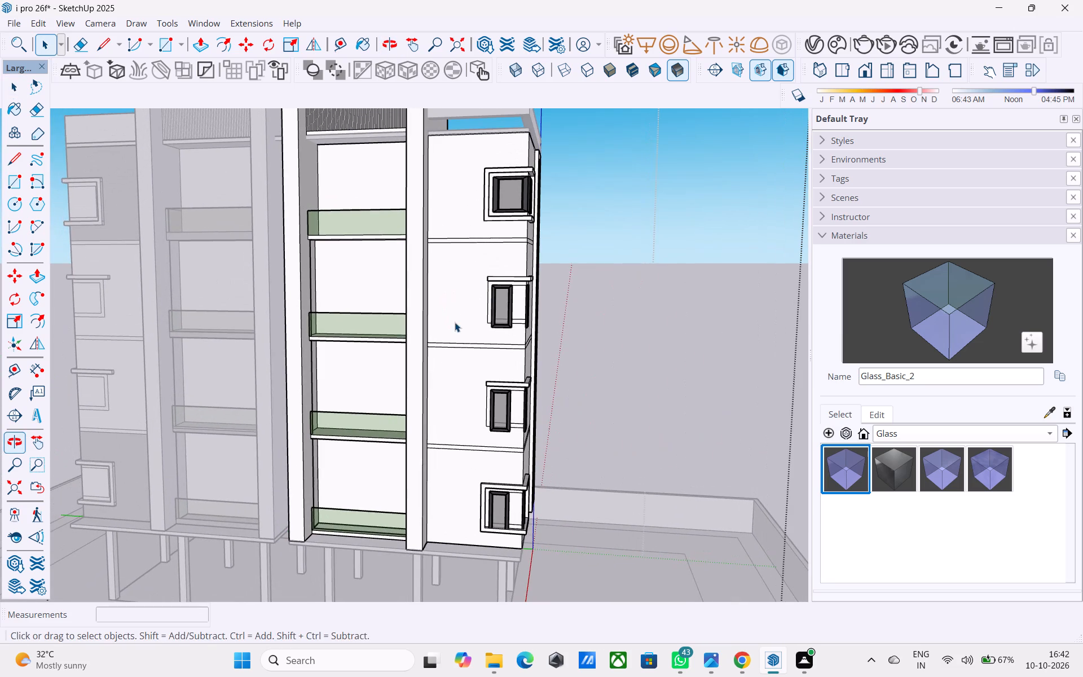
Save the model and purge its unused components, materials, environments, styles and tags.
key(ctrl+s)
click(463, 441)
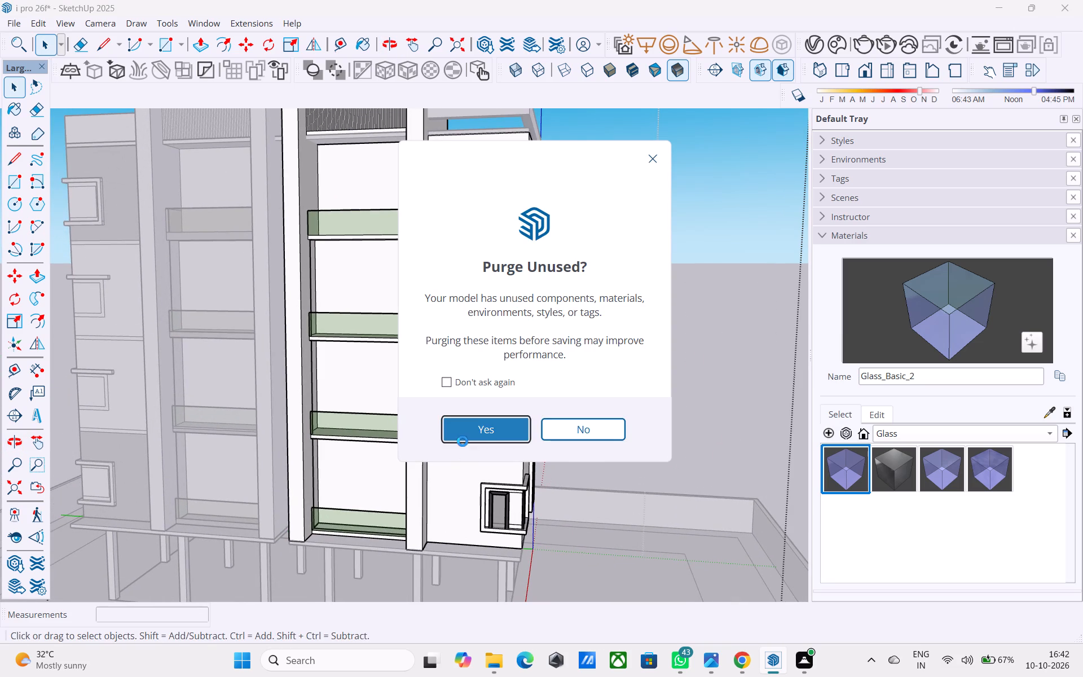
Delete both old narrow glazed panels from the corner window one floor below the top.
middle_drag(539, 324, 480, 347)
scroll(469, 346, up, 3)
scroll(405, 340, up, 3)
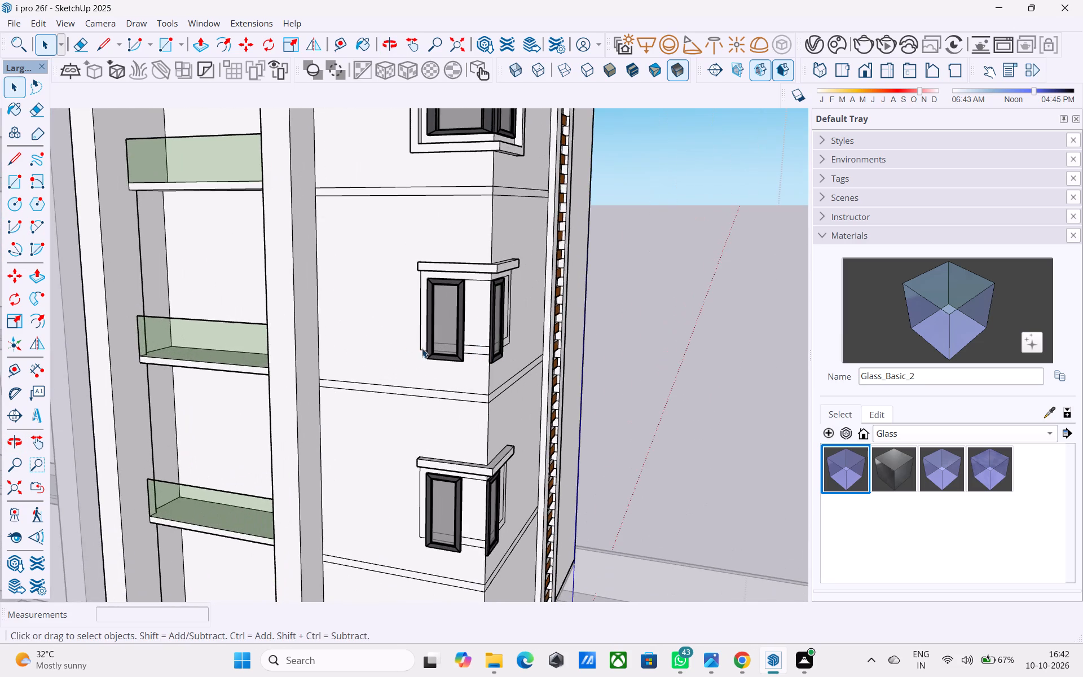
scroll(454, 328, up, 4)
click(460, 327)
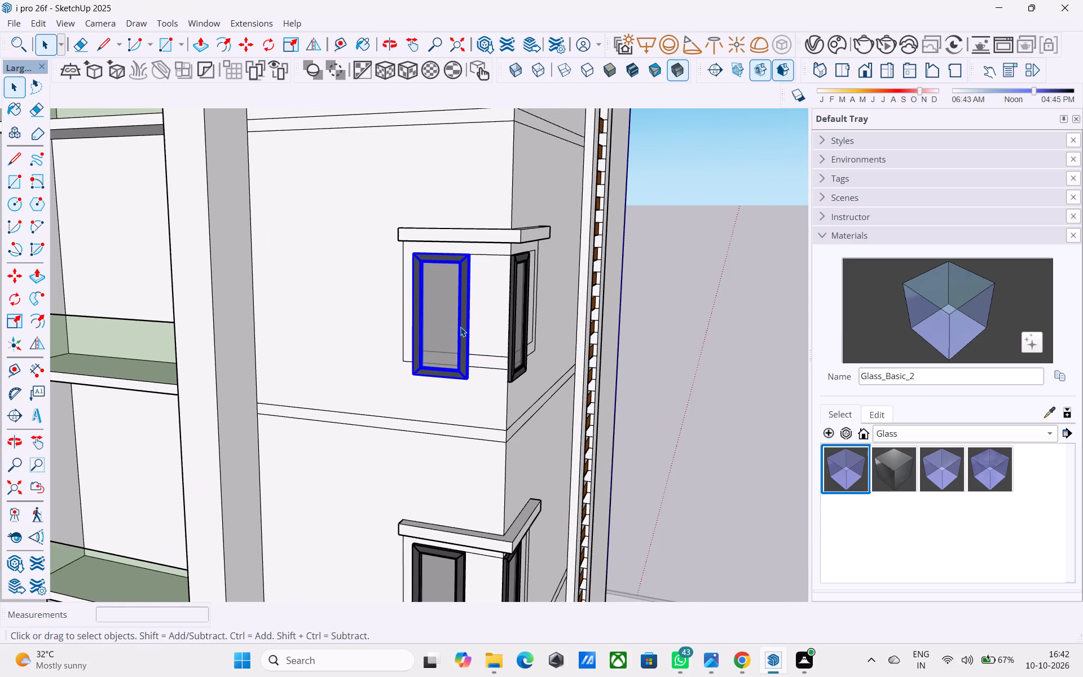
key(Delete)
click(518, 315)
key(Delete)
Delete both old narrow glazed panels from the corner window two floors below the top.
scroll(470, 429, down, 2)
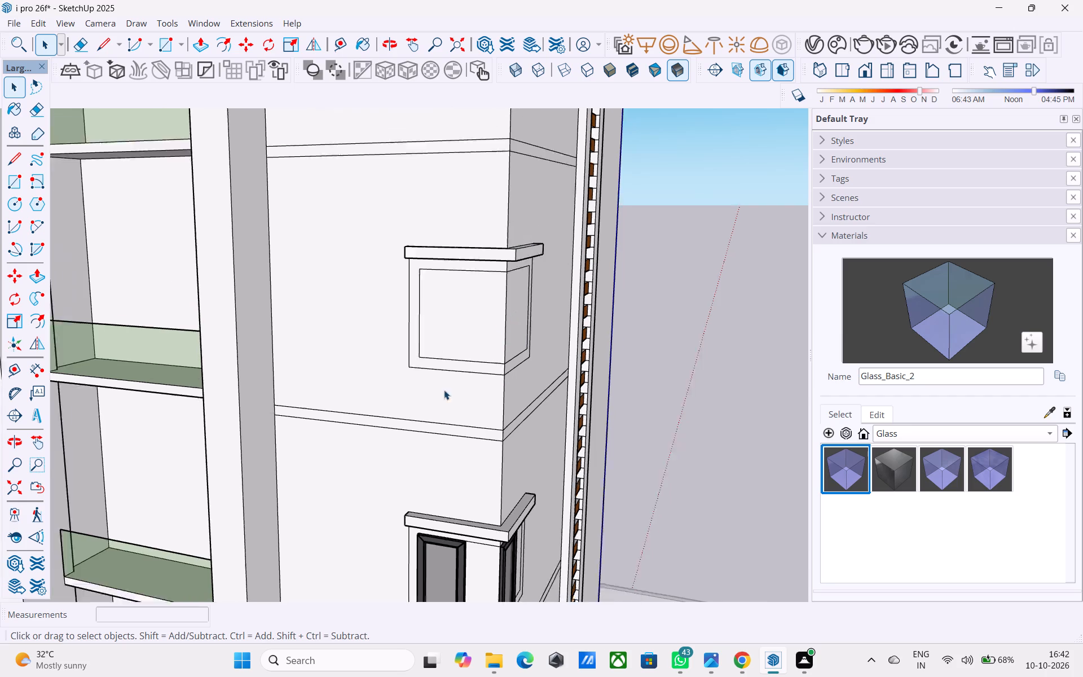
scroll(444, 390, down, 4)
scroll(469, 528, up, 3)
click(410, 465)
key(Delete)
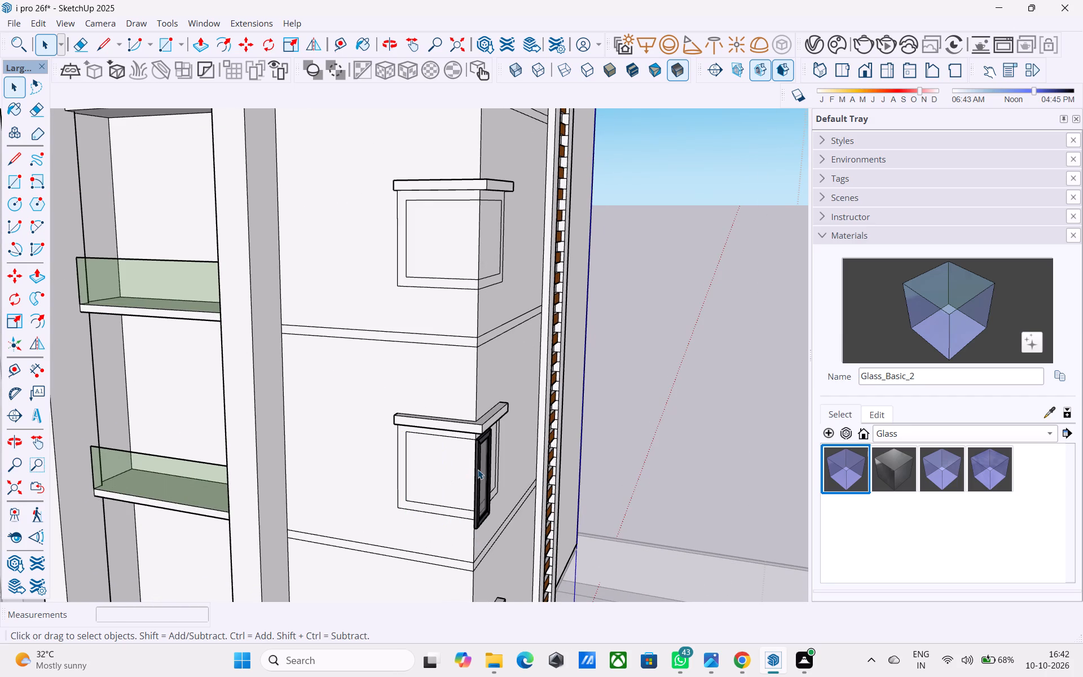
click(479, 469)
key(Delete)
Delete both old narrow glazed panels from the lowest corner window.
scroll(436, 373, down, 9)
scroll(429, 425, up, 3)
click(418, 515)
key(Delete)
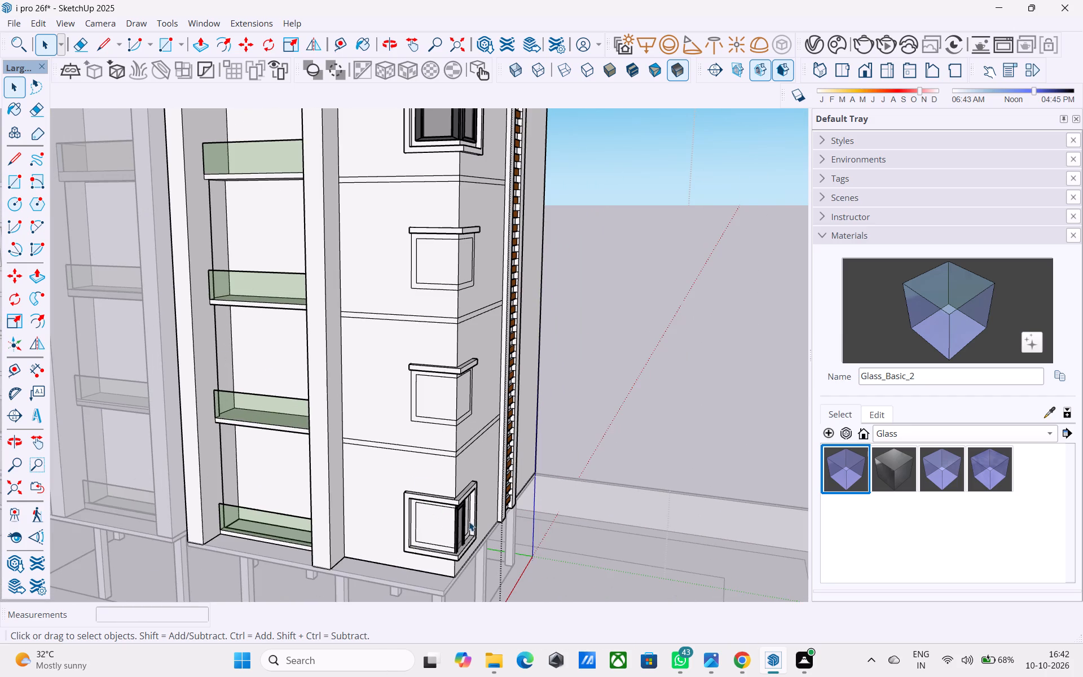
scroll(461, 521, up, 1)
middle_drag(460, 521, 432, 510)
scroll(434, 510, up, 2)
click(412, 500)
key(Delete)
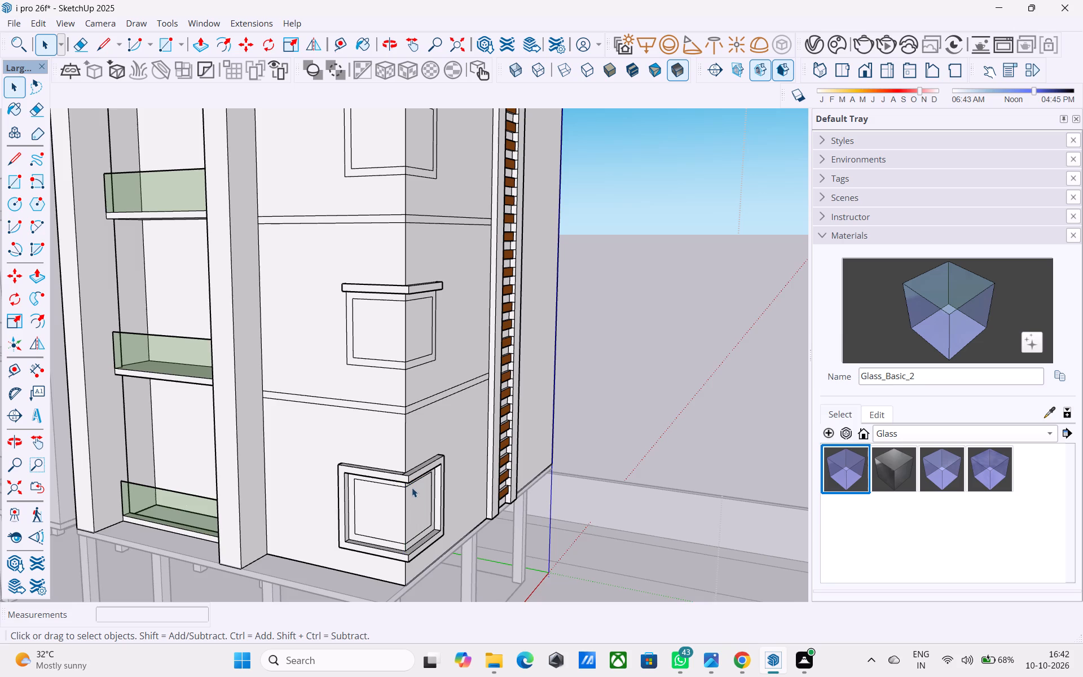
Copy the top-floor balcony-side panel straight down 12' 6" into the corner window one floor below.
scroll(412, 486, up, 1)
scroll(412, 486, down, 6)
shift+middle_drag(411, 397, 438, 526)
shift+middle_drag(434, 357, 441, 377)
scroll(430, 276, up, 8)
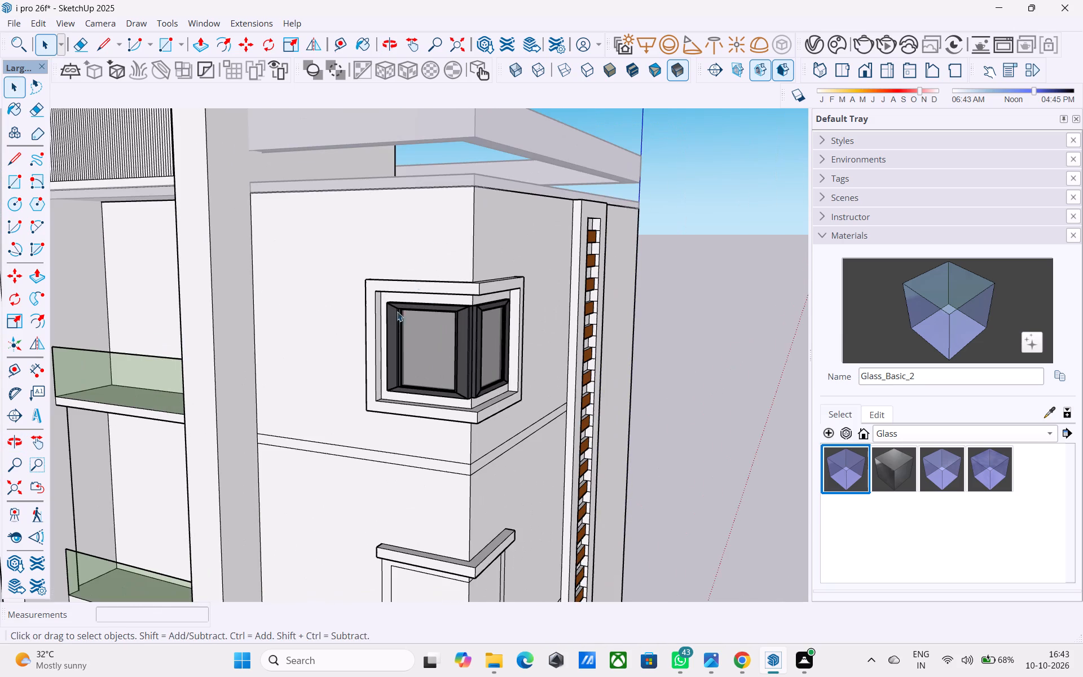
click(393, 316)
scroll(395, 315, up, 6)
key(m)
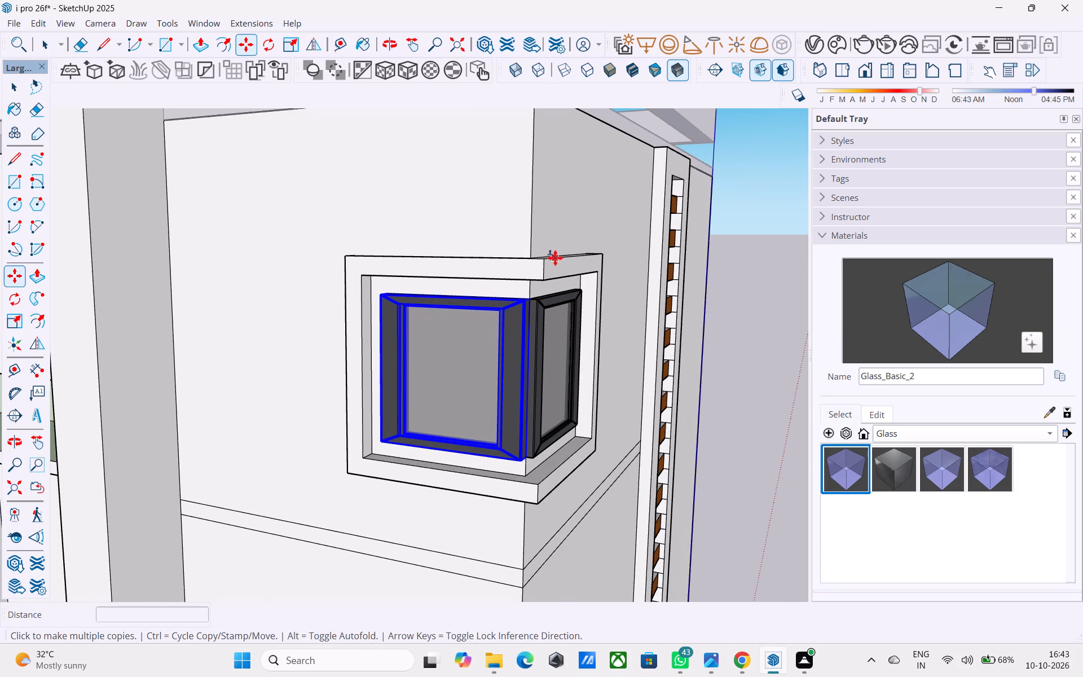
middle_drag(549, 266, 504, 183)
scroll(512, 252, up, 4)
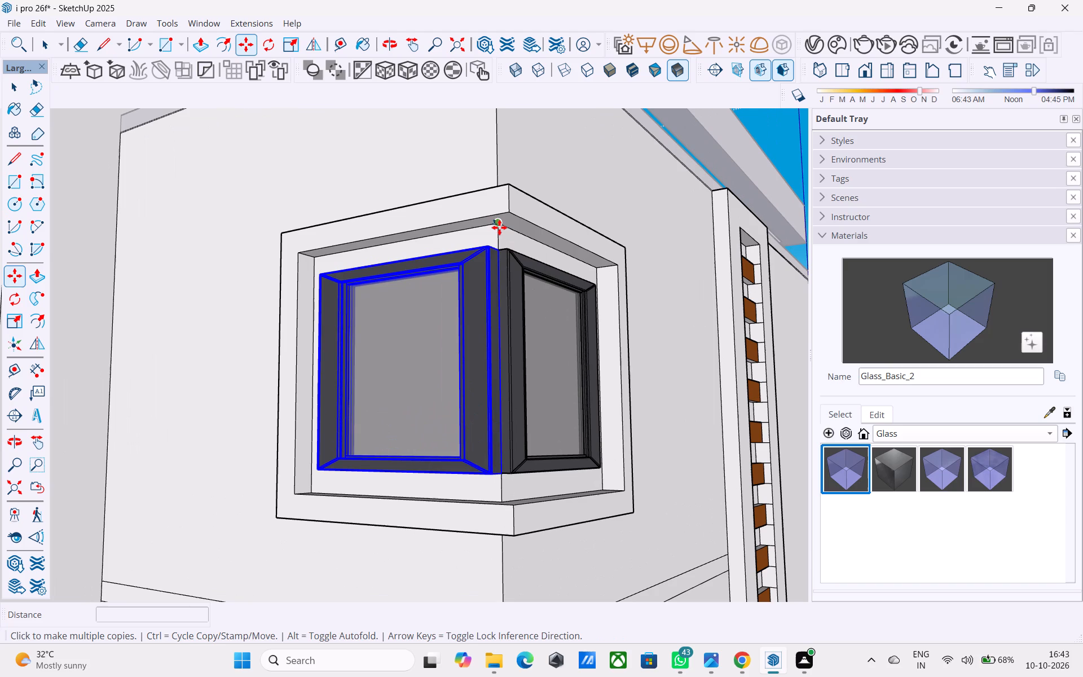
click(499, 226)
shift+middle_drag(491, 498, 505, 61)
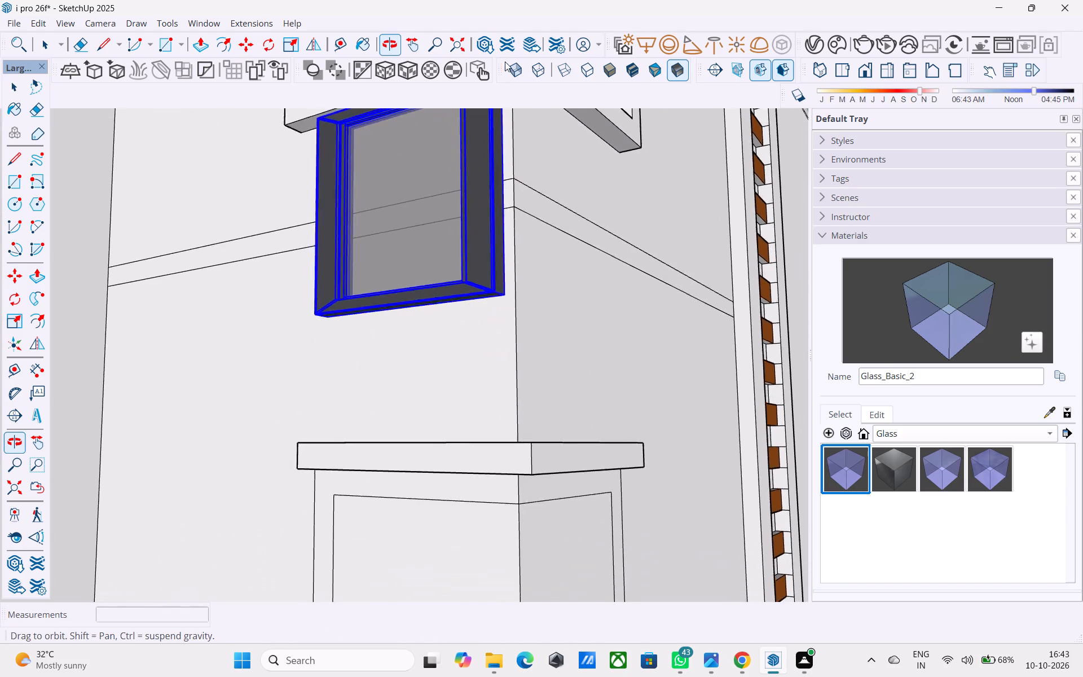
shift+middle_drag(505, 61, 503, 46)
shift+middle_drag(474, 436, 463, 210)
scroll(474, 271, up, 3)
click(529, 236)
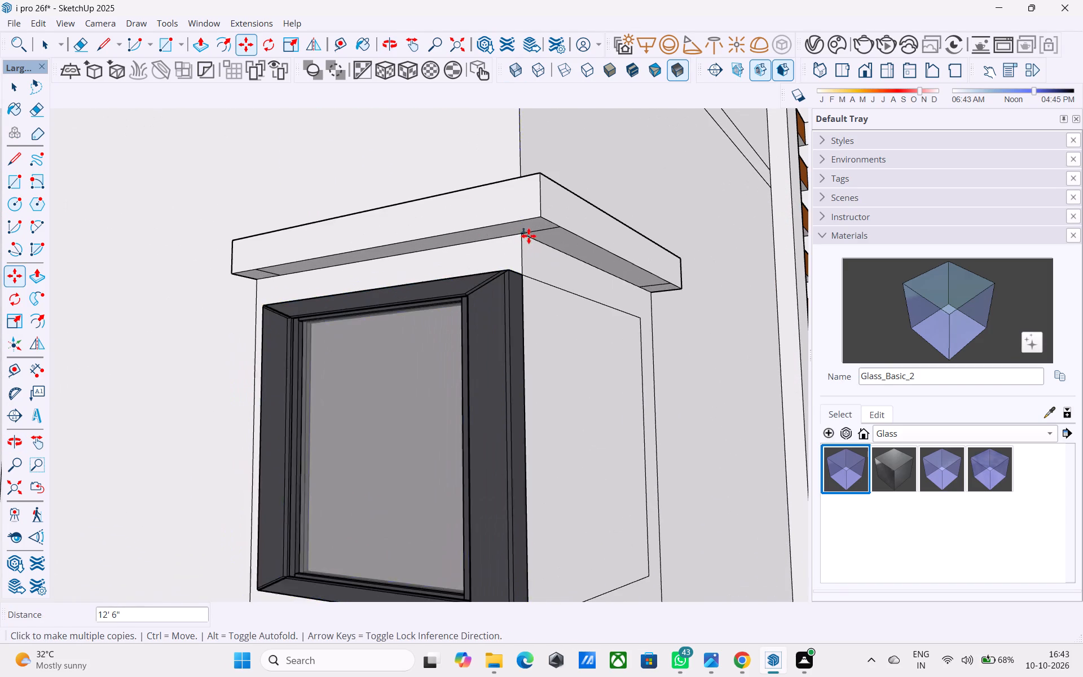
Place another copy of the balcony-side panel 25' below the original, in the corner window two floors below the top.
middle_drag(530, 467, 511, 159)
shift+middle_drag(503, 444, 521, 134)
scroll(520, 139, down, 2)
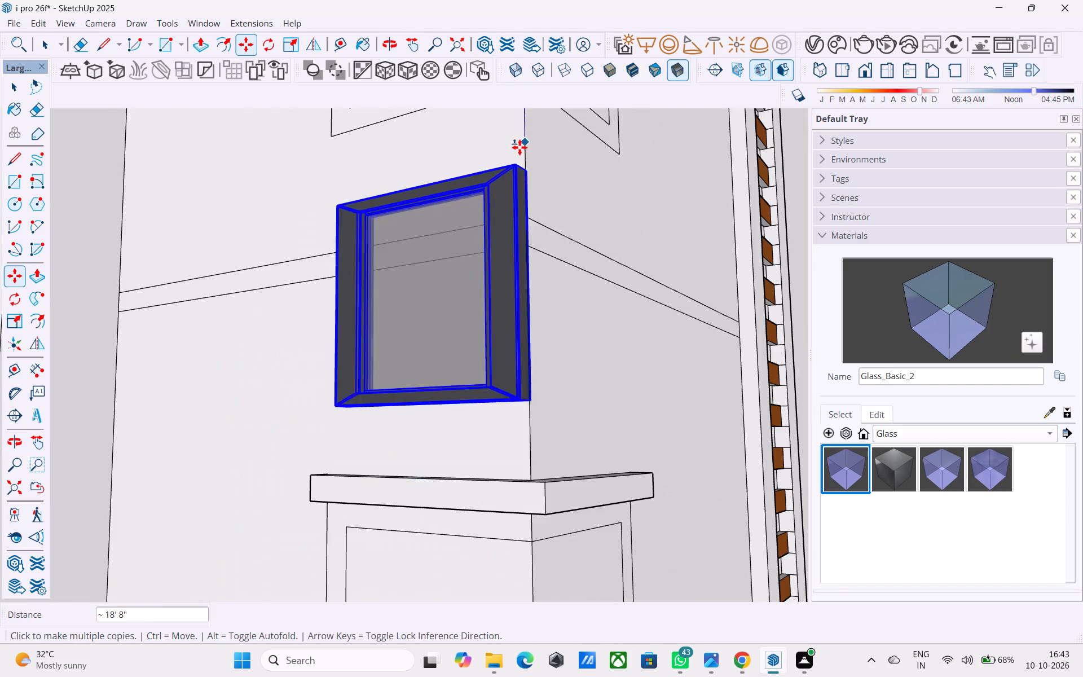
scroll(520, 147, down, 7)
shift+middle_drag(551, 388, 535, 258)
scroll(516, 327, up, 4)
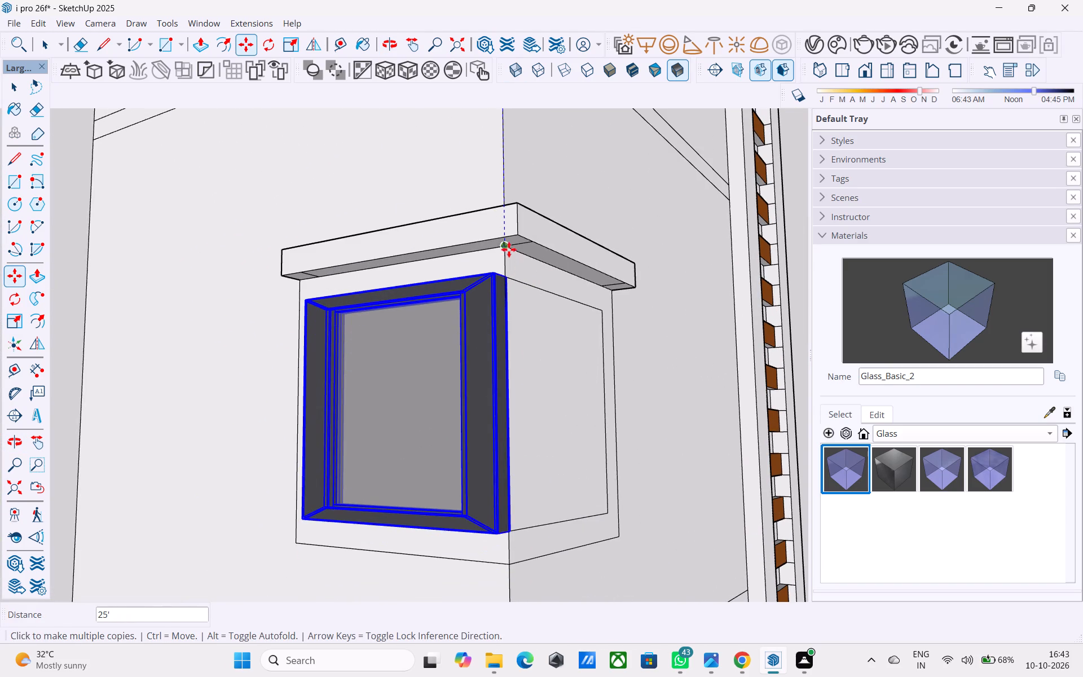
click(509, 248)
Place another copy of the balcony-side panel 37' 6" below the original, in the lowest corner window.
scroll(521, 427, down, 1)
middle_drag(515, 463, 521, 219)
scroll(521, 213, down, 11)
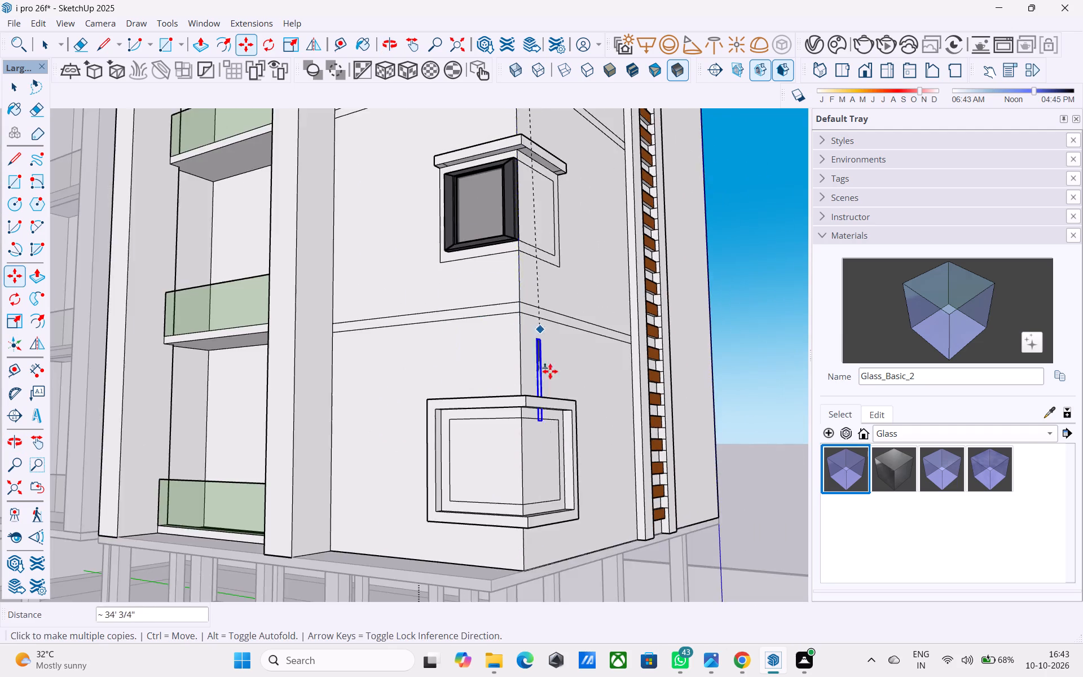
shift+middle_drag(560, 422, 536, 366)
scroll(527, 369, up, 9)
click(458, 305)
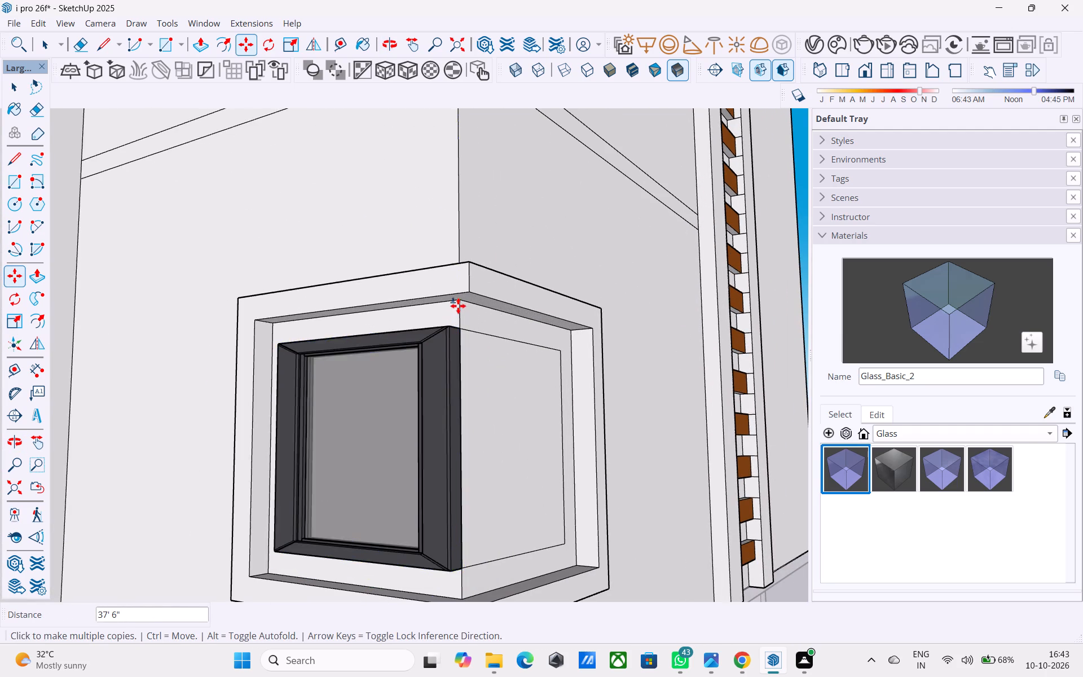
scroll(456, 309, down, 11)
key(space)
Copy the top-floor louvre-side panel straight down 12' 6" into the corner window one floor below.
scroll(443, 360, down, 9)
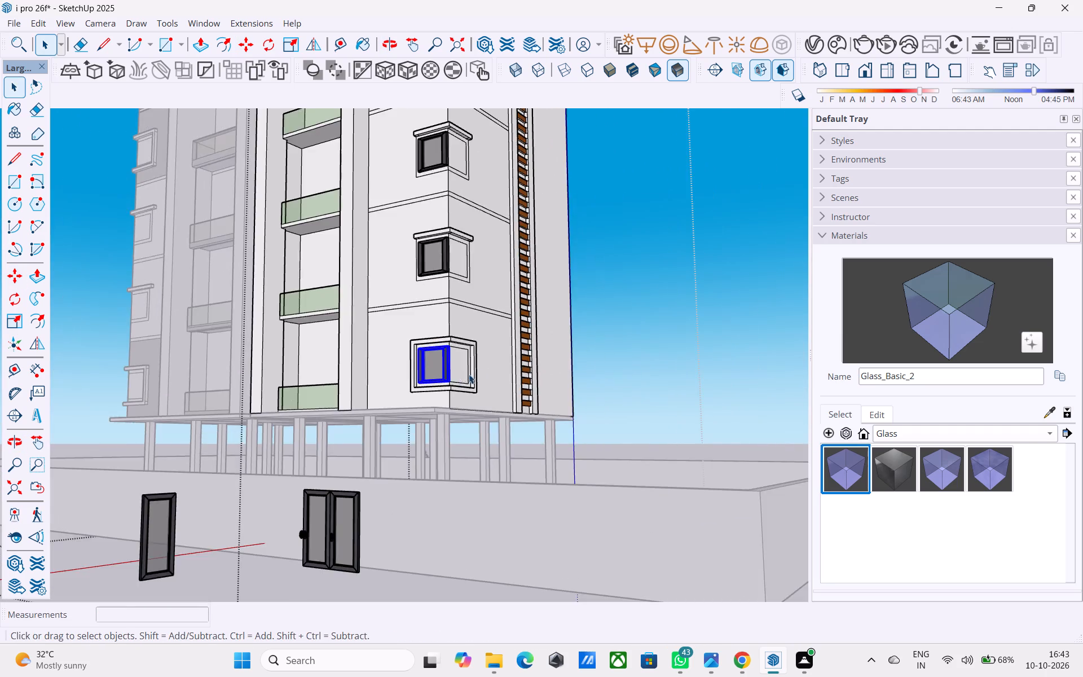
shift+middle_drag(477, 370, 522, 520)
shift+middle_drag(547, 439, 475, 556)
scroll(416, 323, up, 4)
click(416, 318)
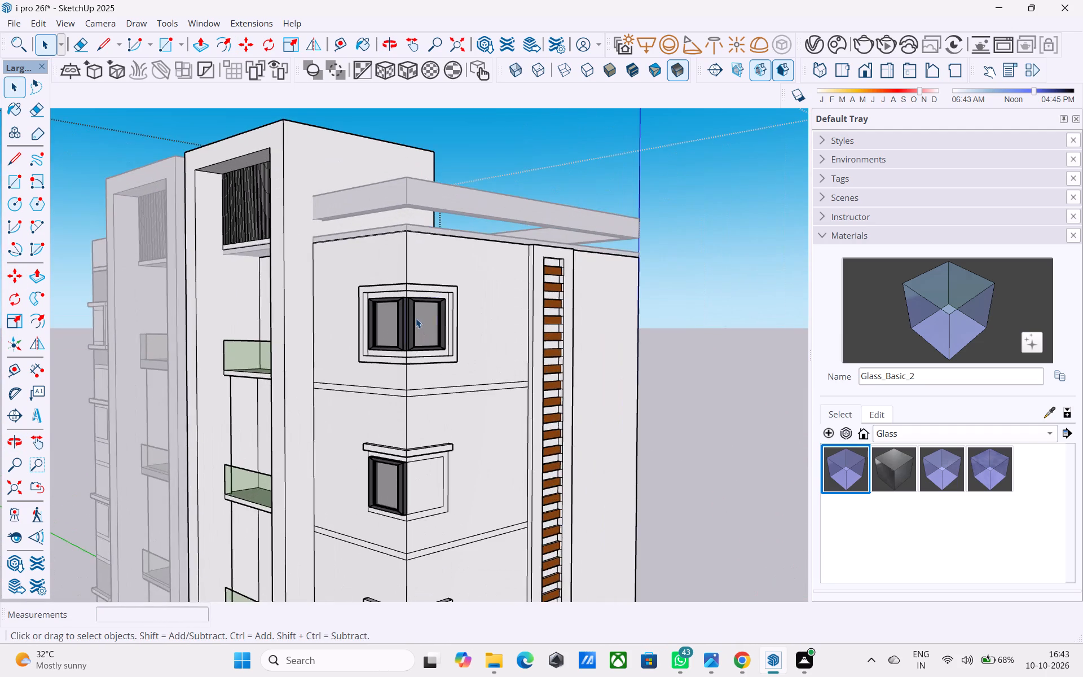
shift+middle_drag(457, 359, 501, 354)
scroll(469, 335, up, 2)
scroll(341, 252, up, 6)
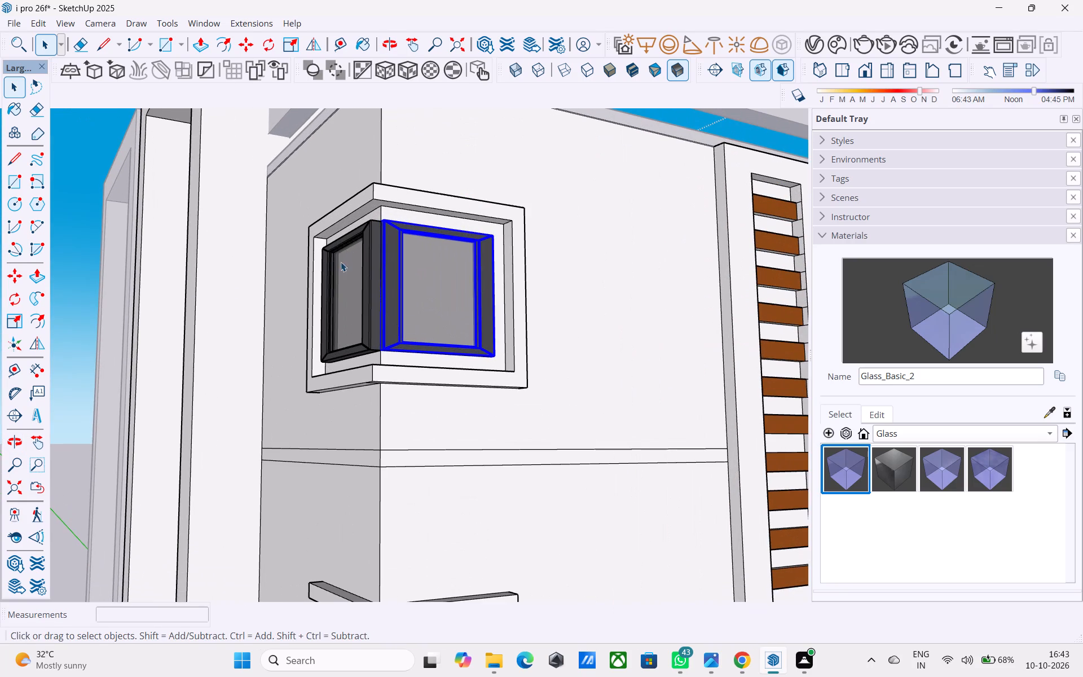
key(m)
scroll(407, 199, up, 11)
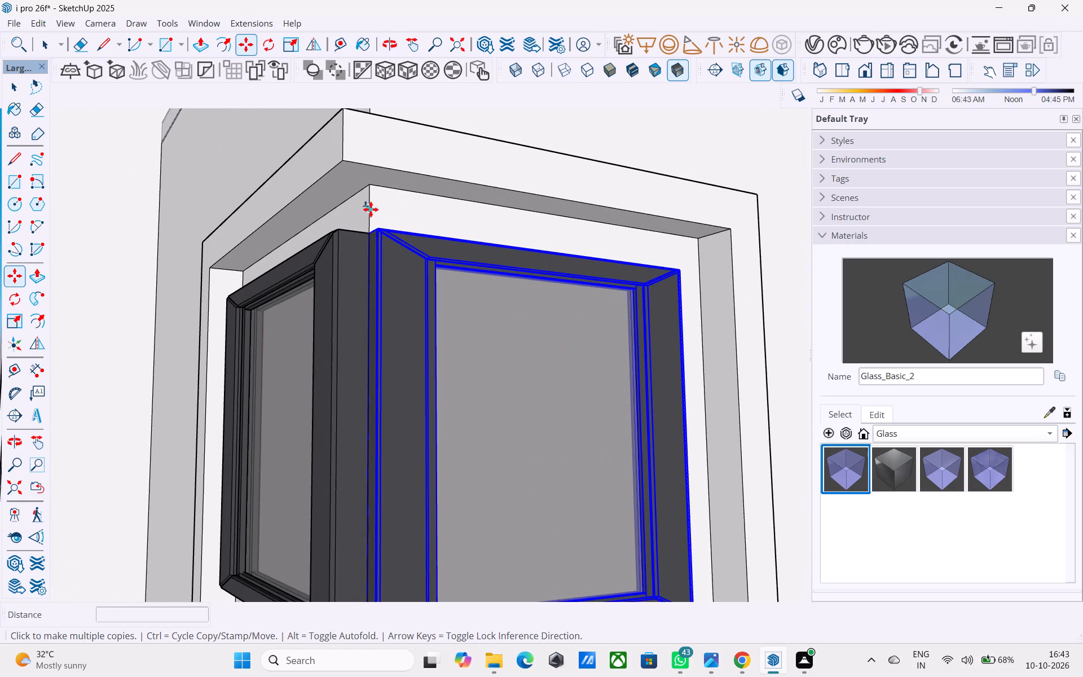
click(372, 187)
scroll(377, 181, down, 10)
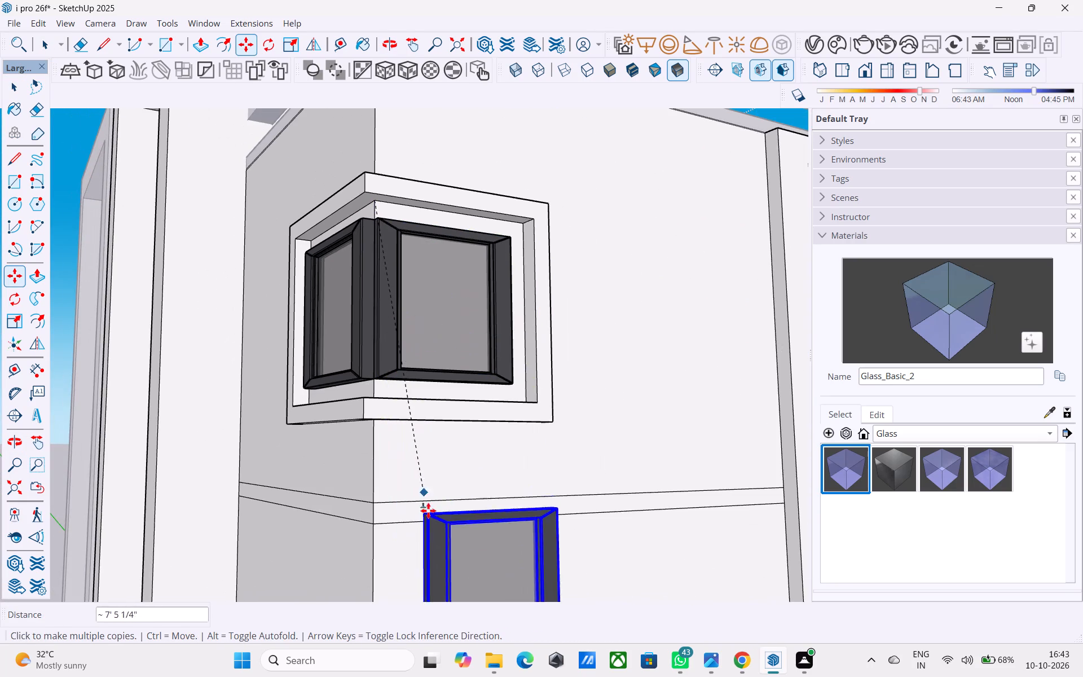
middle_drag(429, 520, 460, 138)
shift+scroll(377, 405, up, 8)
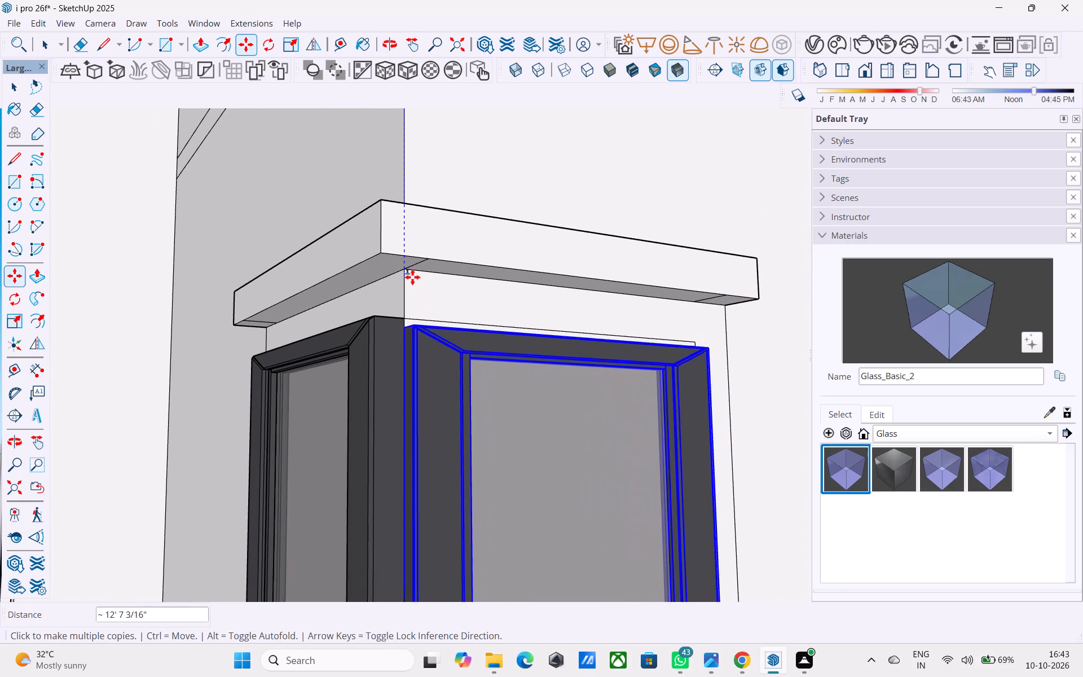
scroll(406, 275, up, 6)
click(406, 274)
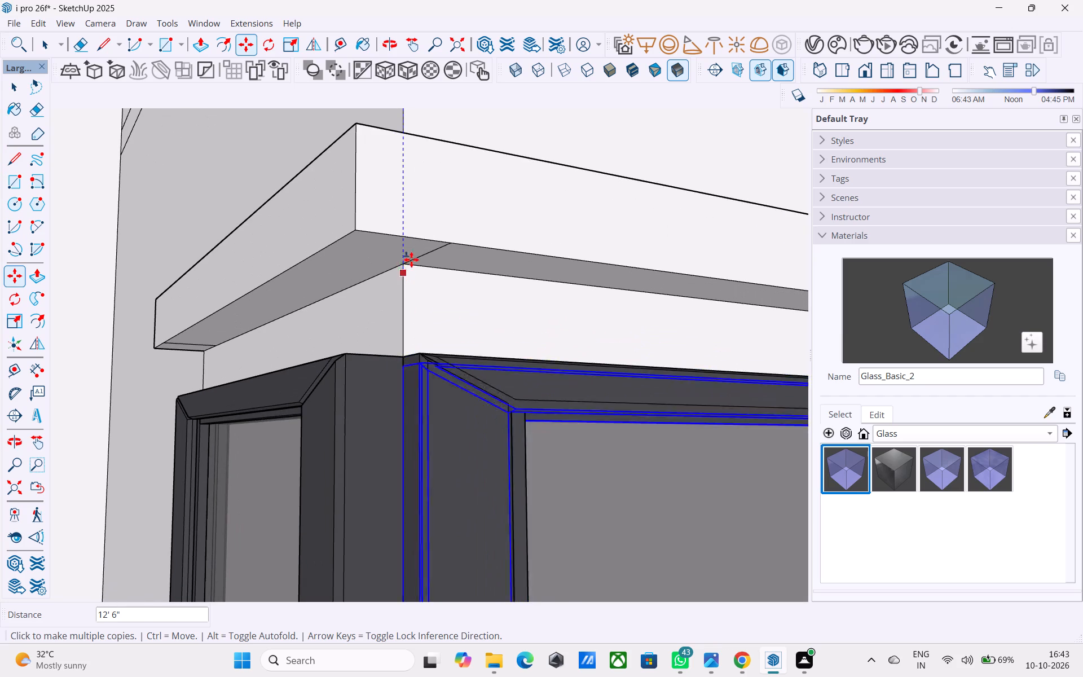
Place another copy of the louvre-side panel in the corner window two floors below the top, meeting the balcony-side panel.
scroll(432, 213, down, 20)
scroll(432, 213, down, 1)
middle_drag(442, 495, 460, 227)
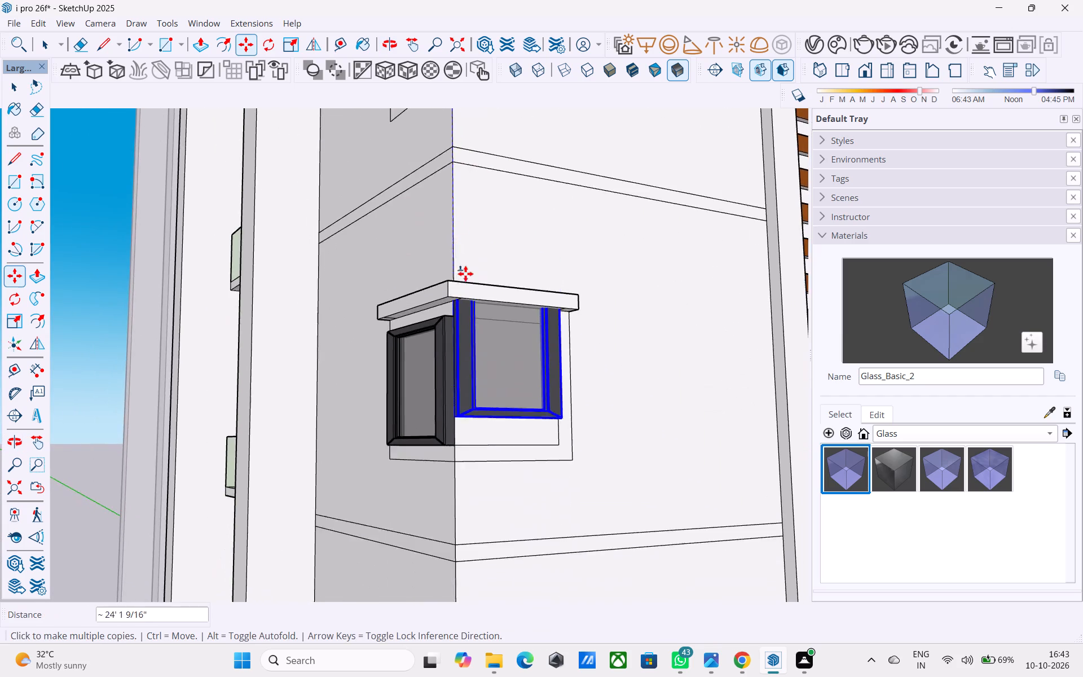
scroll(465, 274, up, 7)
scroll(443, 320, up, 5)
click(447, 316)
Place another copy of the louvre-side panel 37' 6" below the original, in the lowest corner window.
scroll(454, 189, down, 11)
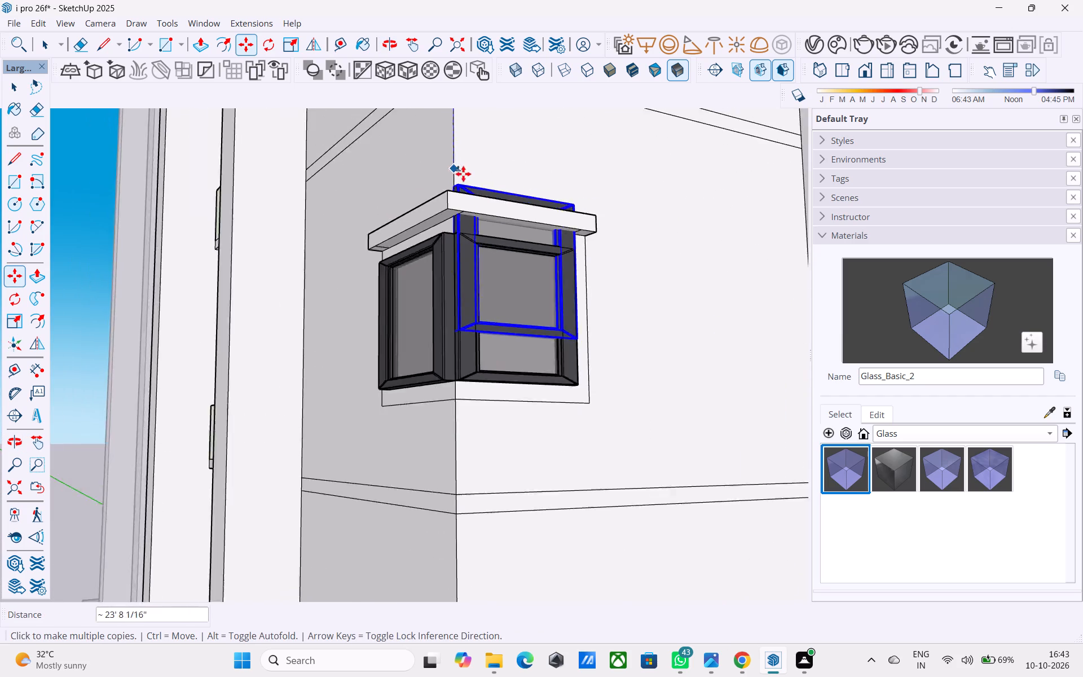
scroll(463, 174, down, 11)
middle_drag(485, 478, 470, 448)
shift+scroll(459, 437, up, 16)
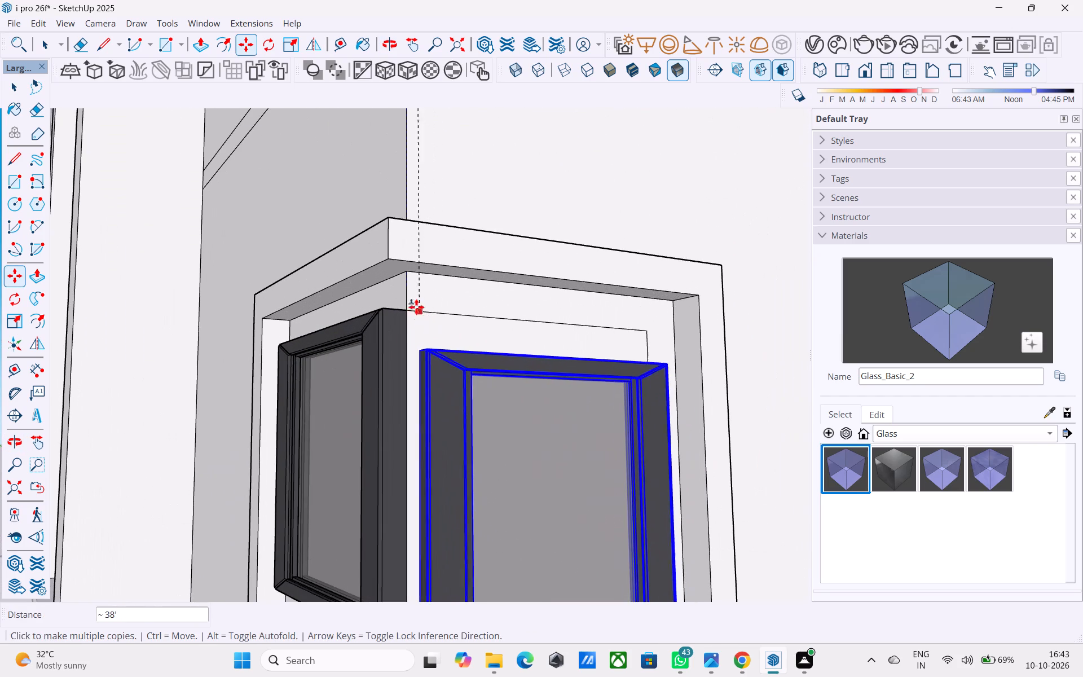
click(413, 274)
scroll(407, 280, down, 9)
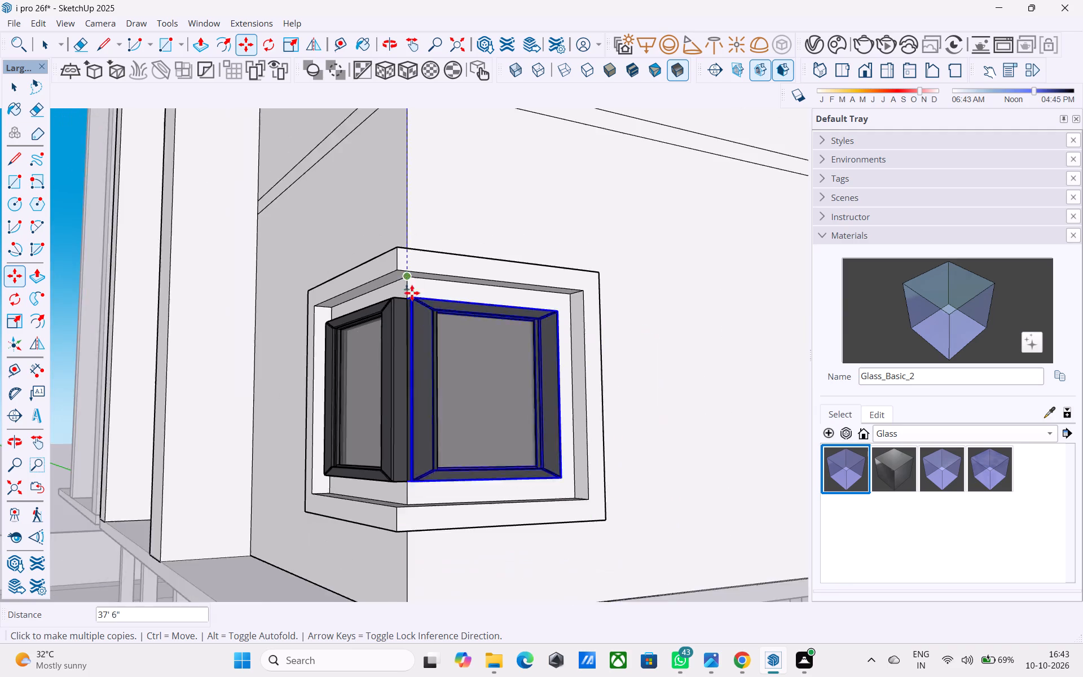
scroll(412, 293, down, 2)
middle_drag(412, 308, 721, 405)
scroll(629, 377, down, 6)
key(space)
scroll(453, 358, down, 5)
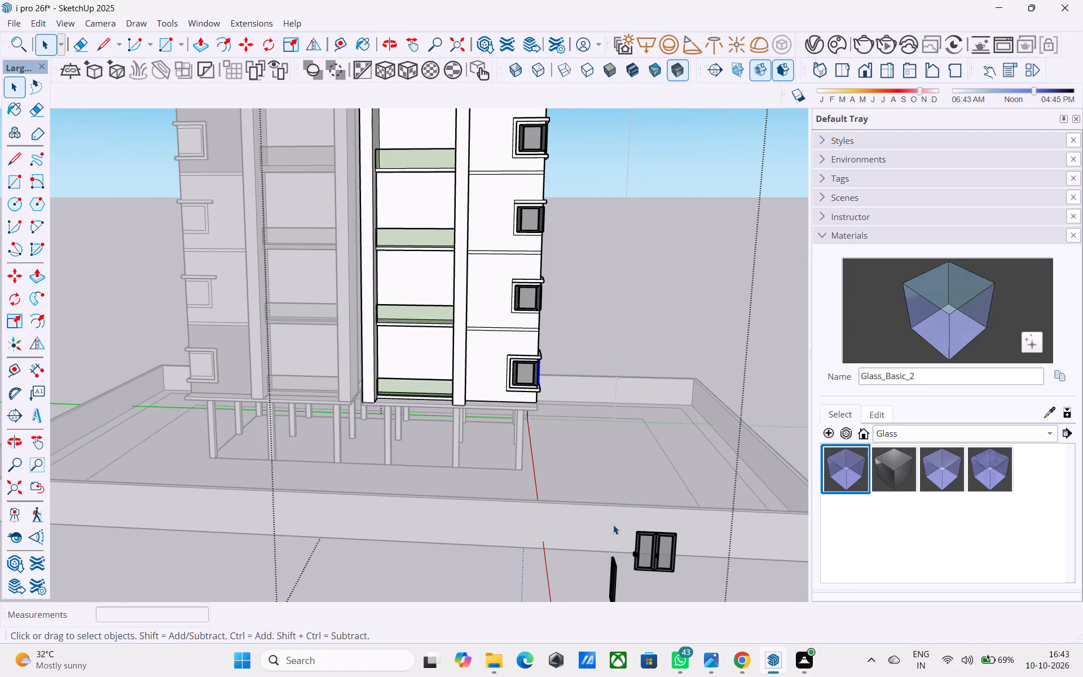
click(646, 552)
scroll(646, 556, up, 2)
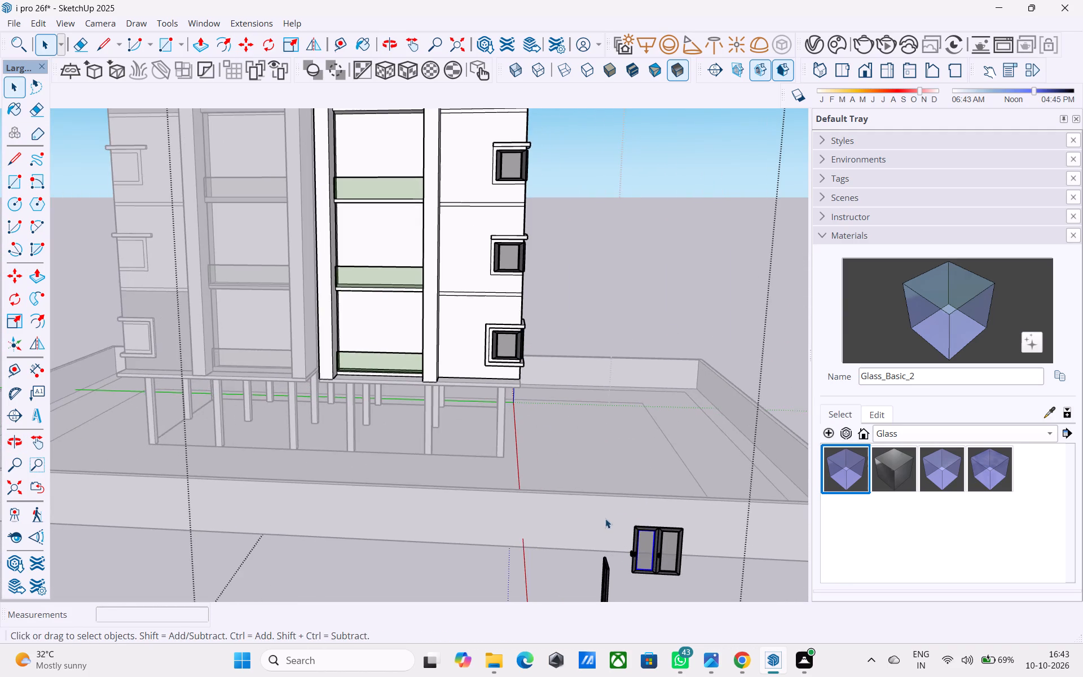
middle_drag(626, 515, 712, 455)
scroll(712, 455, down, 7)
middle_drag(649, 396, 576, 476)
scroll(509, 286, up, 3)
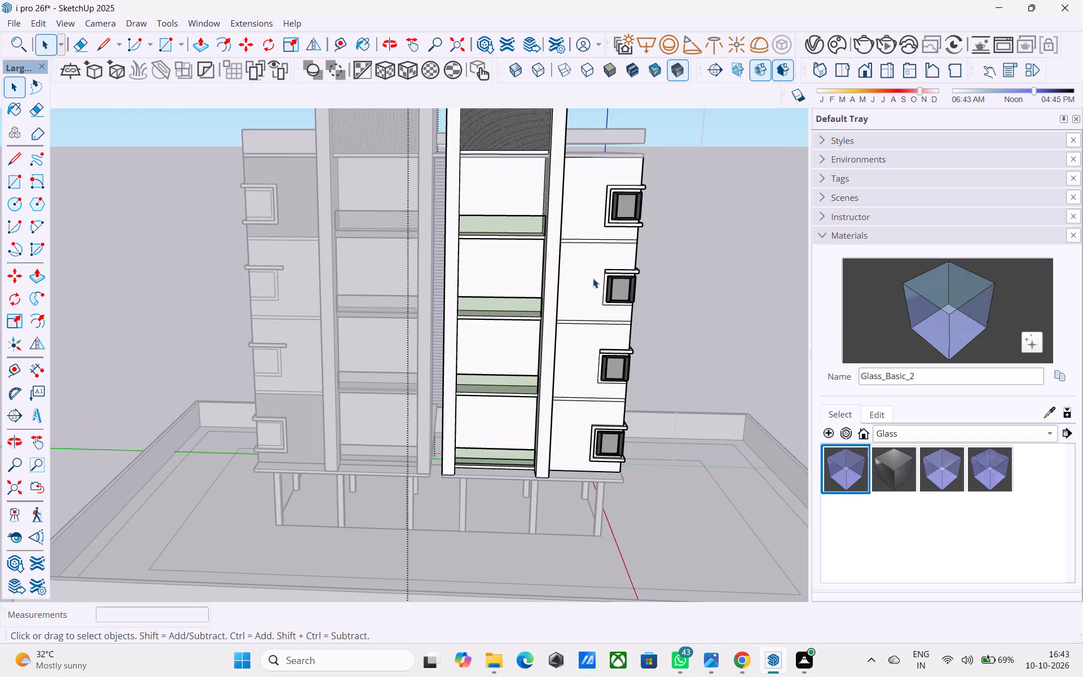
Save the model and copy the top-floor corner window's balcony-side glazed panel to the clipboard.
middle_drag(586, 281, 525, 294)
scroll(530, 292, up, 1)
middle_drag(602, 223, 539, 241)
scroll(539, 241, up, 4)
click(557, 232)
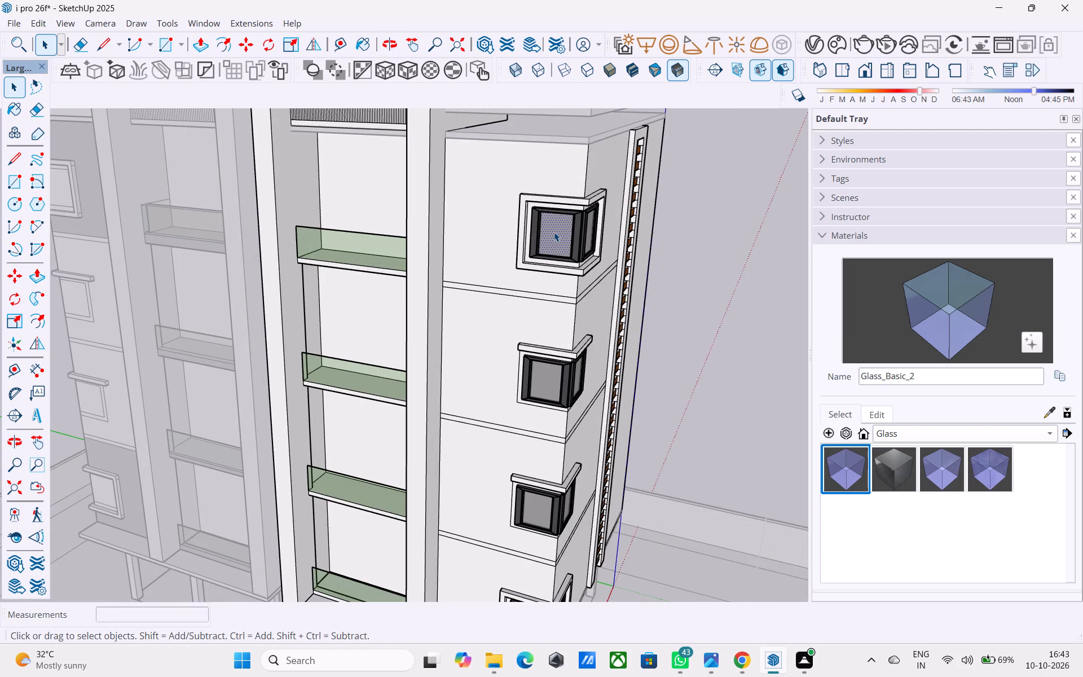
scroll(544, 226, up, 3)
click(536, 222)
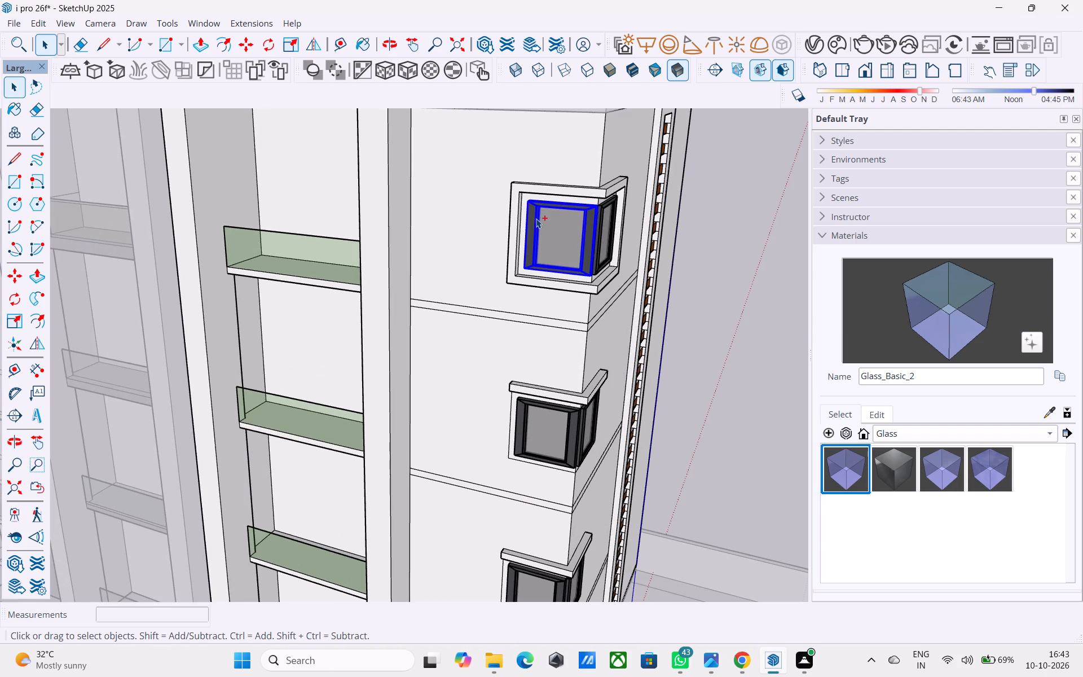
key(ctrl+s)
key(ctrl+c)
Exit the nested building groups being edited and go to the unglazed corner windows at the building's other end.
scroll(539, 223, down, 8)
click(728, 266)
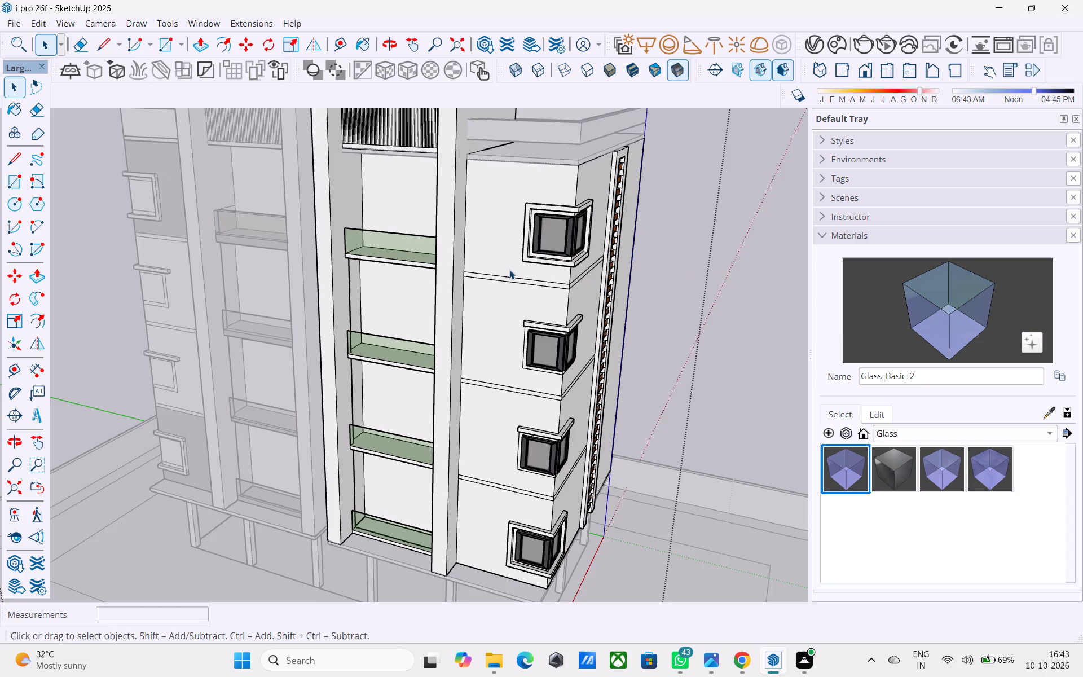
middle_drag(504, 269, 529, 275)
click(721, 234)
scroll(522, 242, down, 9)
click(689, 228)
middle_drag(377, 241, 459, 229)
scroll(459, 229, up, 3)
middle_drag(271, 223, 642, 228)
scroll(508, 226, up, 4)
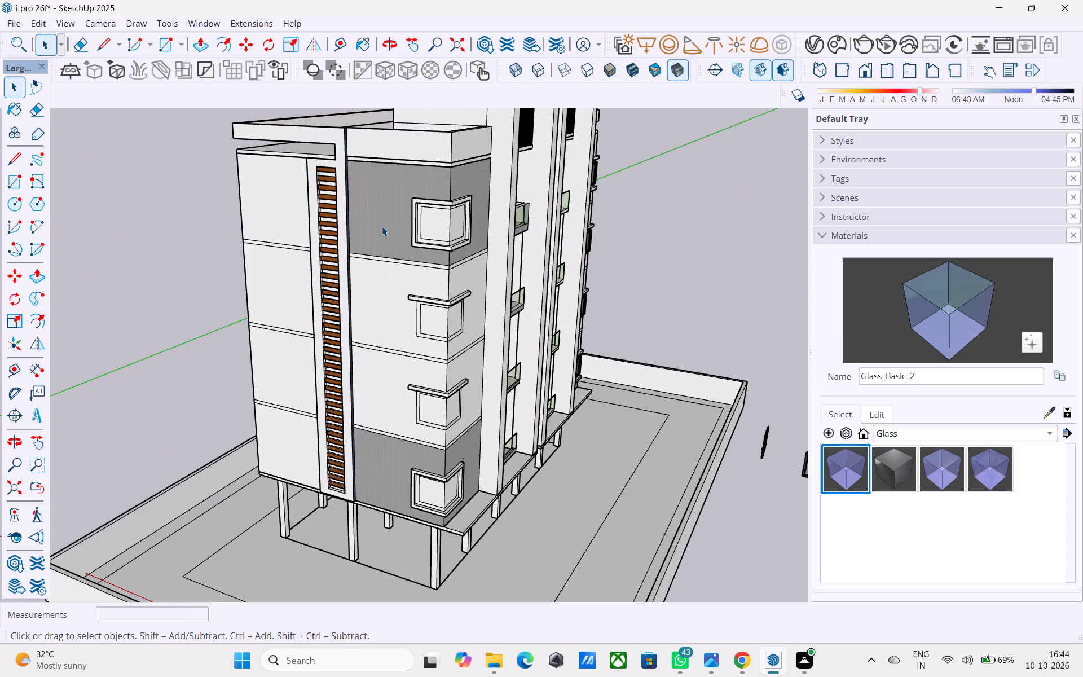
Paste the copied glazed panel into the balcony-side face of the top-floor corner window, aligned with the opening's bottom corner.
key(ctrl+v)
shift+middle_drag(464, 240, 430, 270)
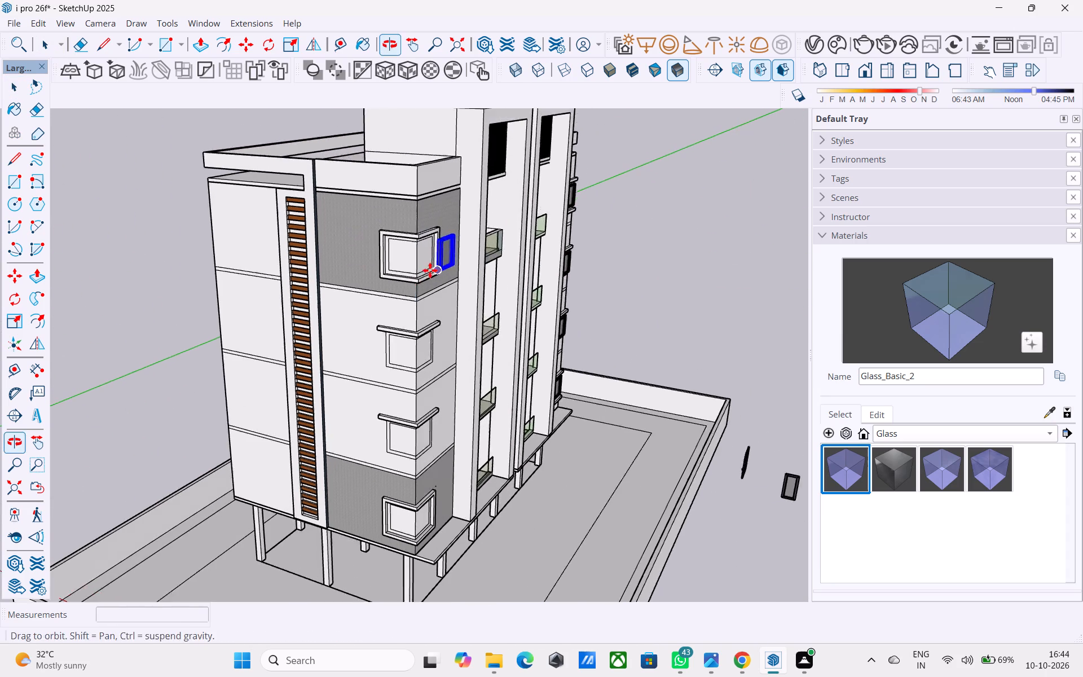
shift+middle_drag(430, 270, 430, 270)
scroll(424, 269, up, 8)
middle_drag(413, 278, 351, 285)
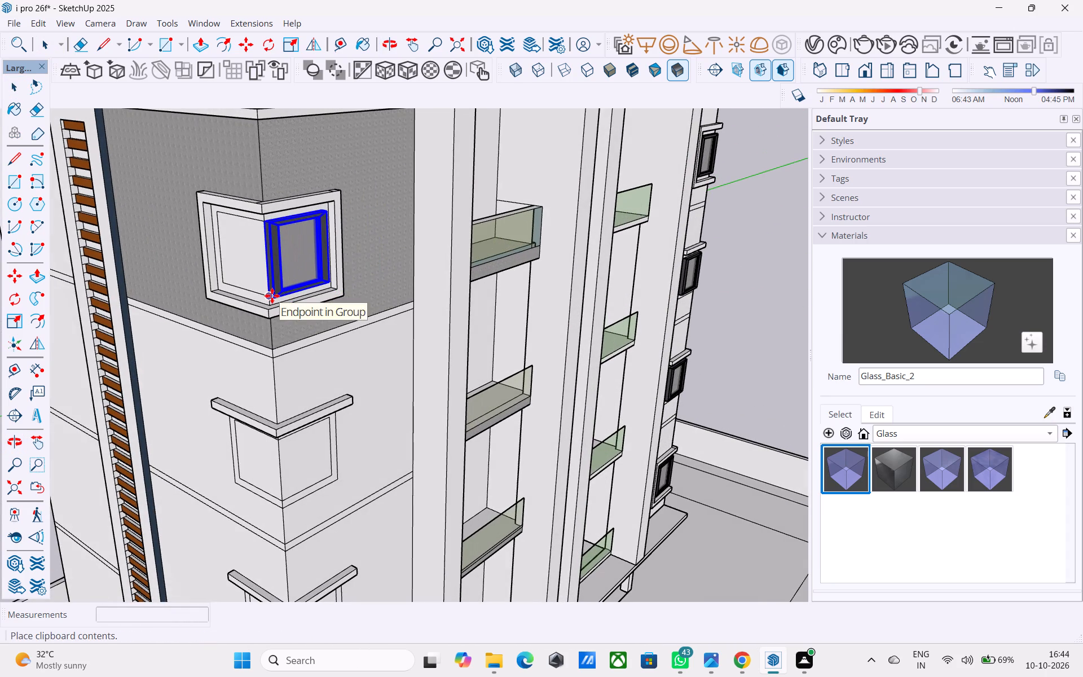
click(272, 294)
key(space)
Copy the balcony-side panel straight down into the corner window one floor below the top, using the window's upper corner as reference.
middle_drag(271, 278, 316, 305)
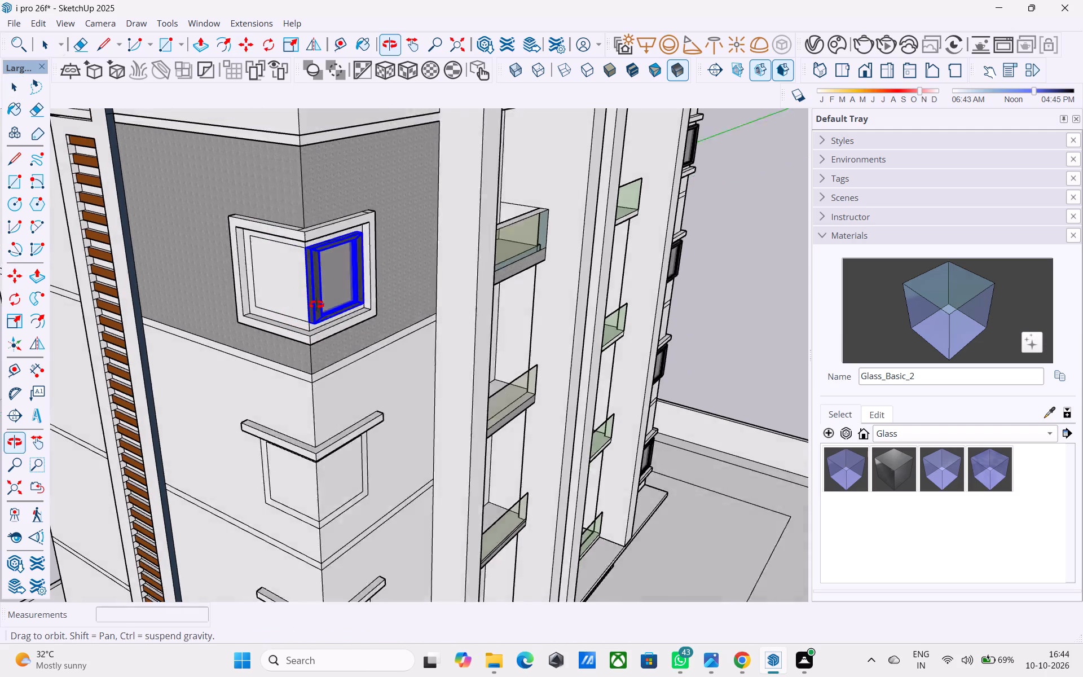
middle_drag(316, 305, 328, 313)
middle_drag(354, 300, 249, 276)
key(m)
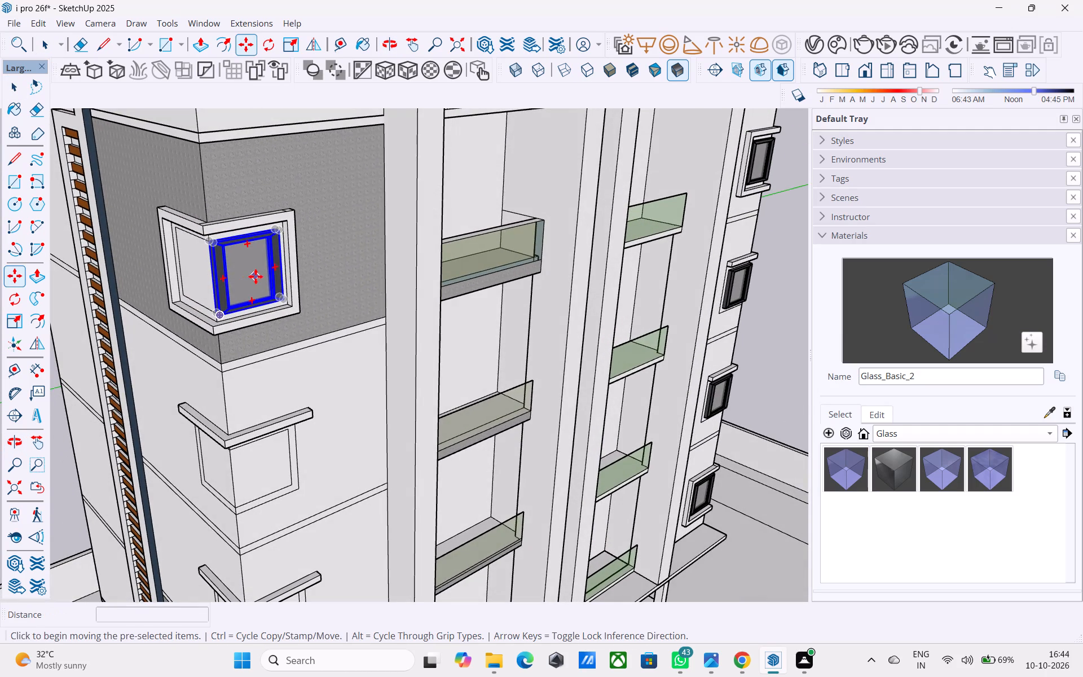
scroll(227, 257, up, 12)
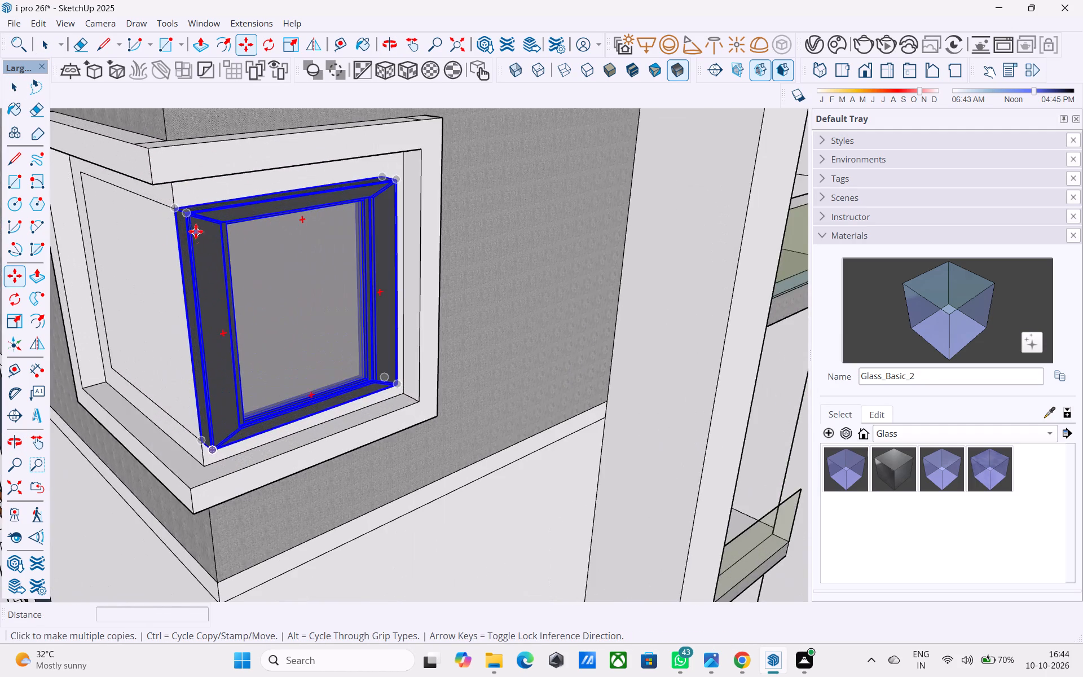
middle_drag(196, 231, 258, 86)
scroll(226, 186, up, 4)
click(189, 128)
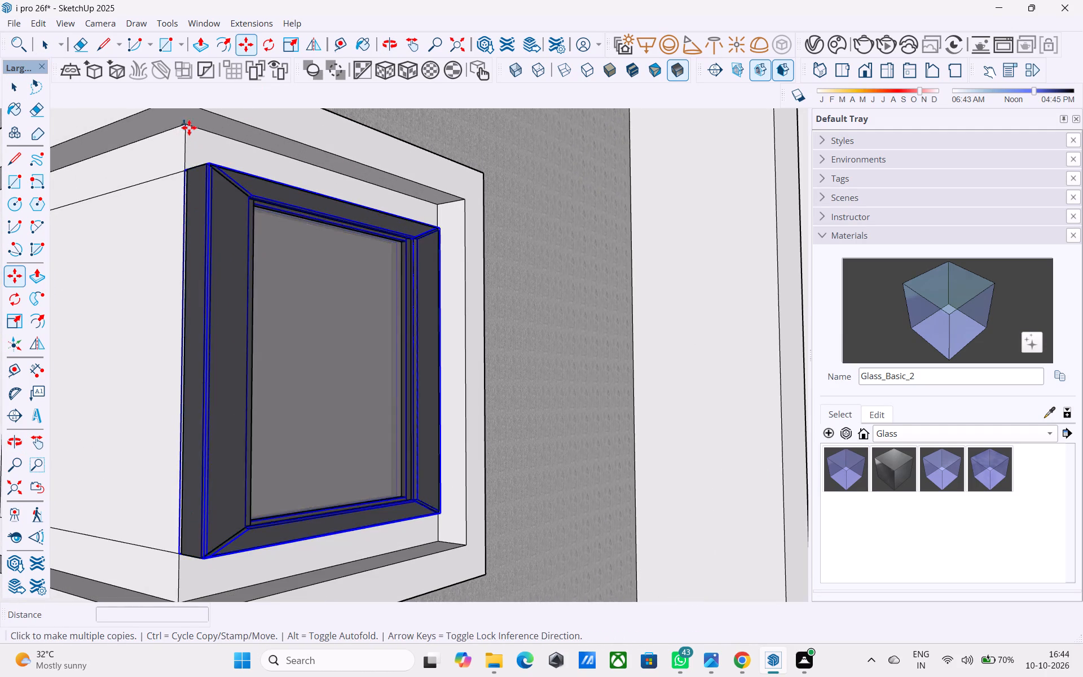
scroll(231, 229, down, 11)
middle_drag(253, 315, 286, 88)
shift+middle_drag(260, 461, 284, 365)
scroll(275, 353, up, 2)
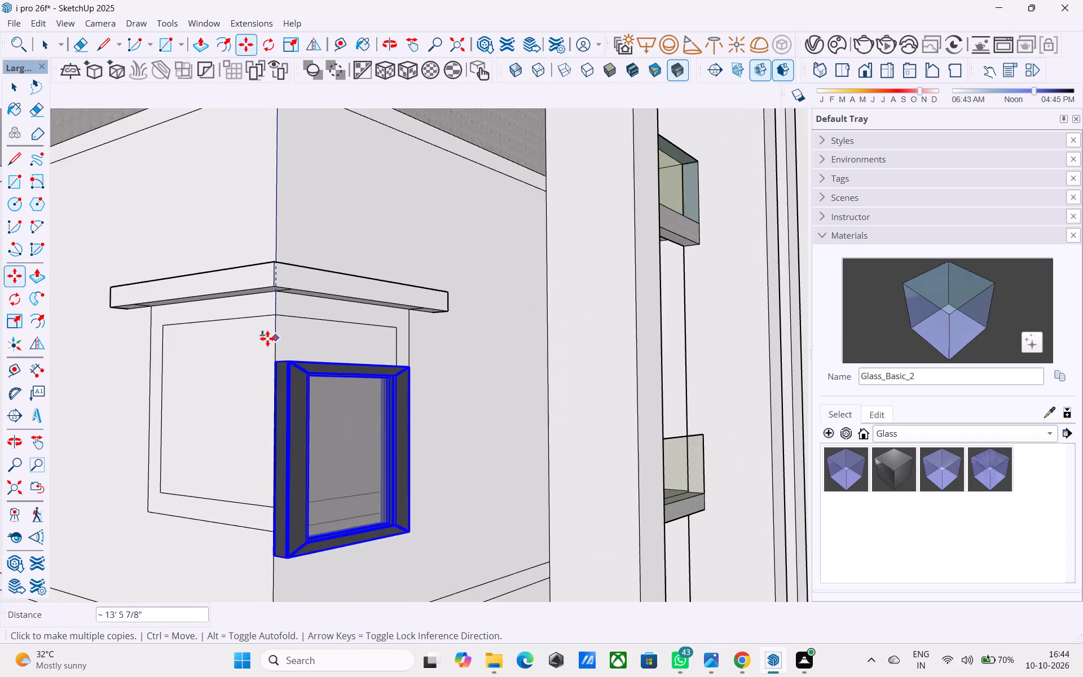
scroll(267, 338, up, 2)
middle_drag(266, 337, 266, 294)
scroll(272, 295, up, 4)
click(284, 280)
Place another copy of the balcony-side panel in the corner window two floors below the top.
scroll(278, 261, down, 10)
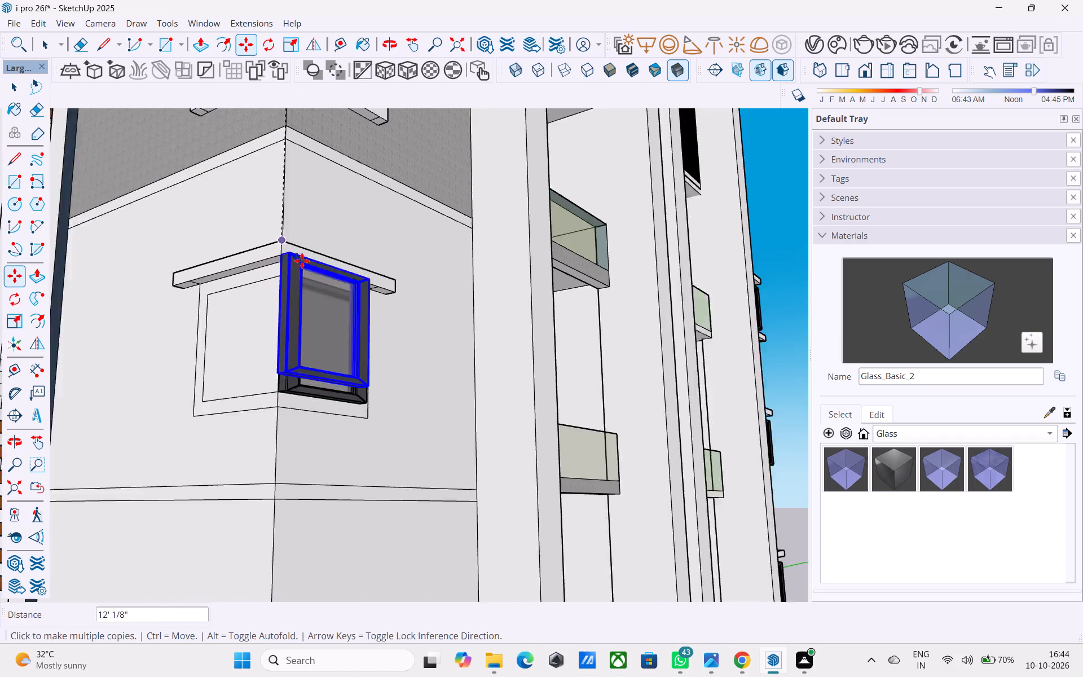
scroll(302, 261, down, 6)
shift+middle_drag(353, 407, 329, 233)
shift+middle_drag(230, 357, 240, 365)
scroll(249, 353, up, 11)
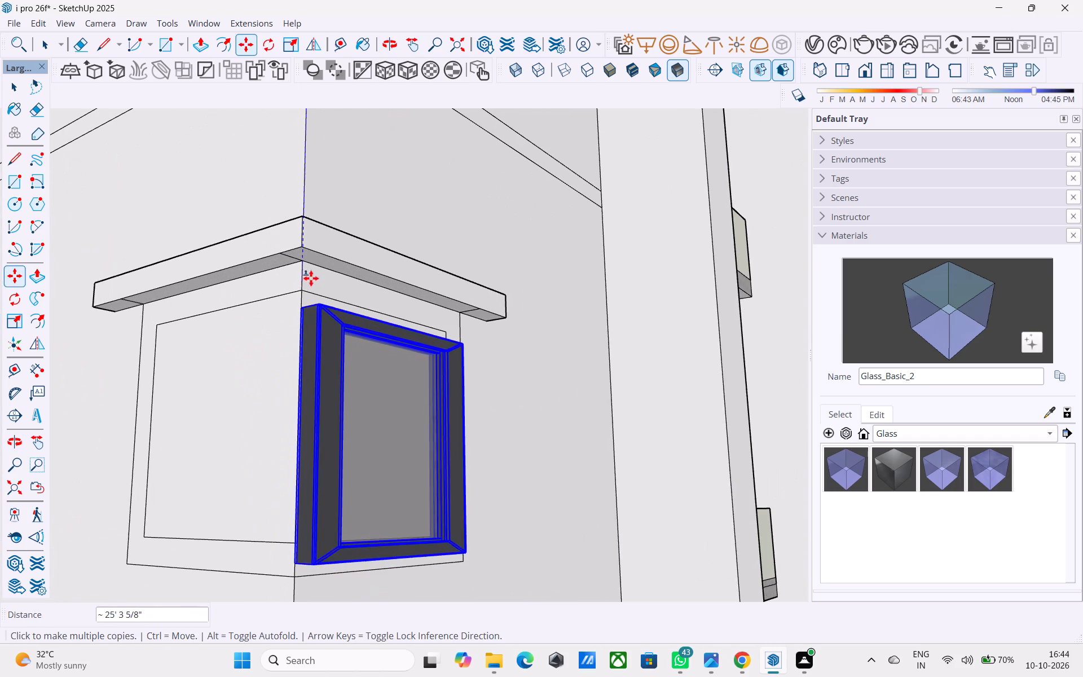
click(306, 265)
Place another copy of the balcony-side panel 37' 6" below the original, in the lowest corner window.
scroll(323, 248, down, 17)
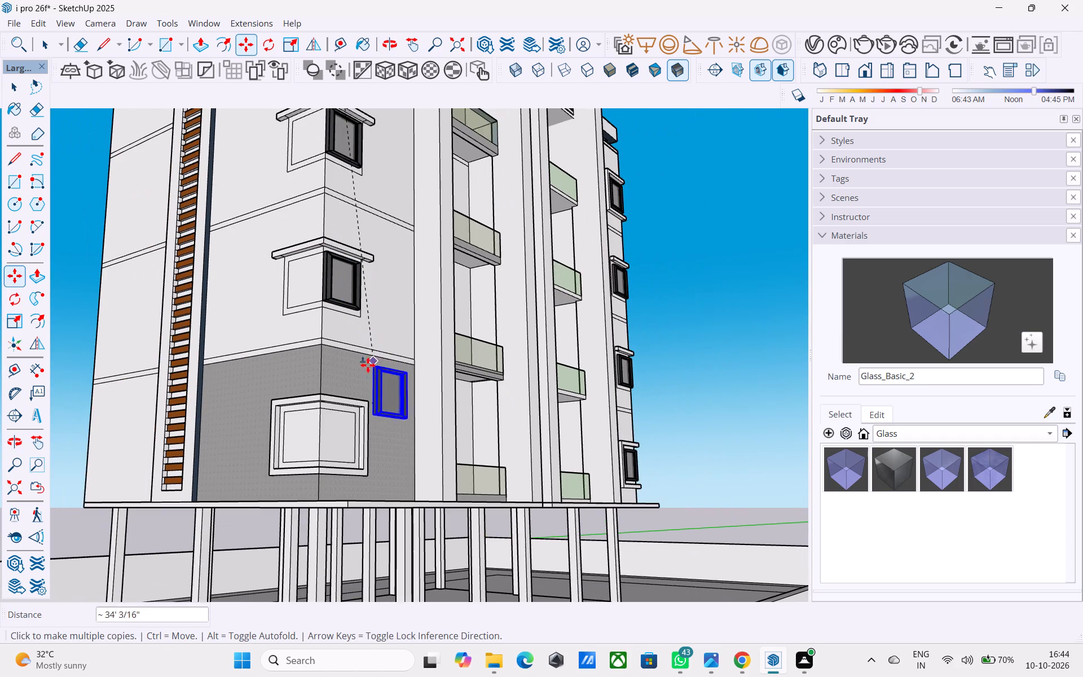
middle_drag(368, 369, 364, 318)
scroll(310, 354, up, 19)
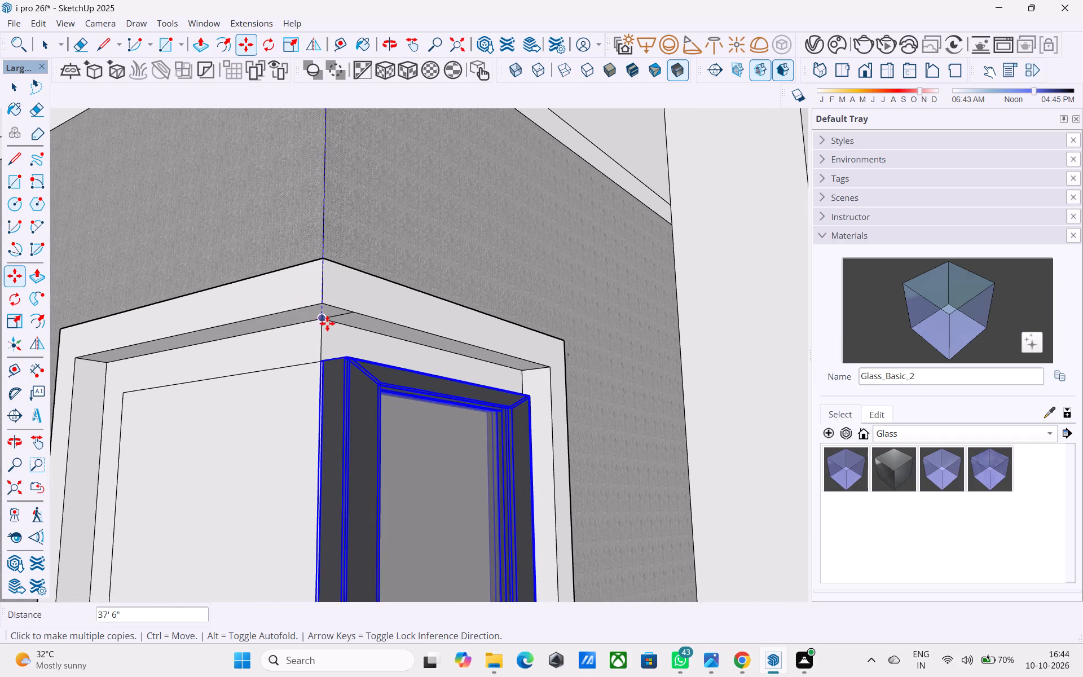
click(327, 322)
scroll(327, 321, down, 11)
key(space)
scroll(321, 365, down, 5)
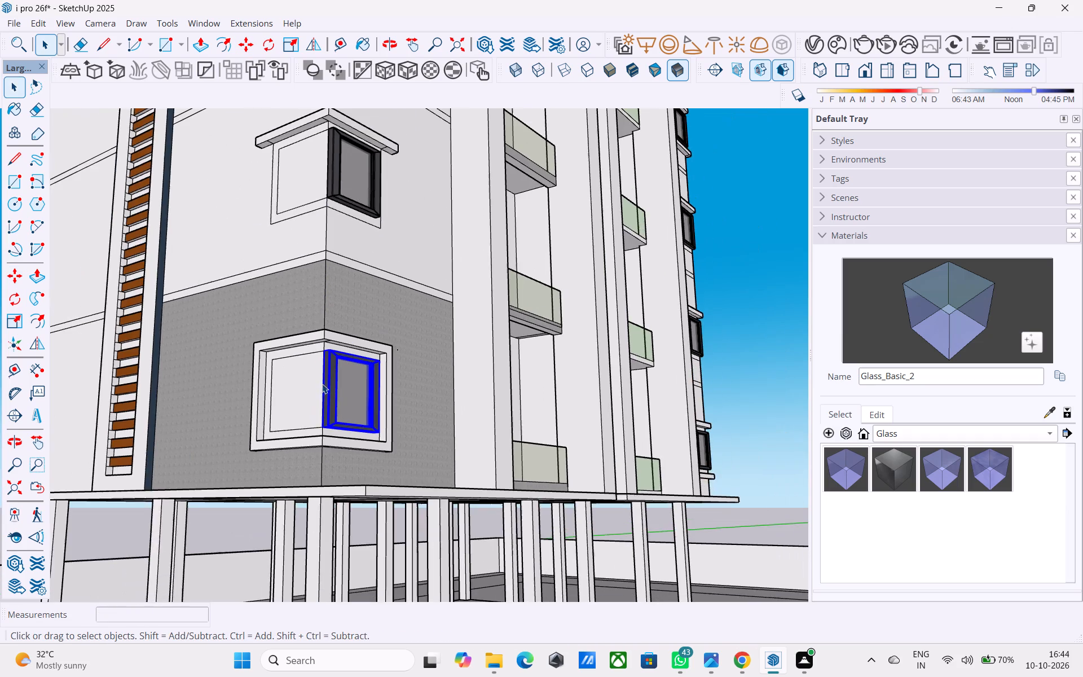
Copy the lowest balcony-side panel about 38' 3" away into the open space beyond the boundary wall.
middle_drag(327, 390, 435, 476)
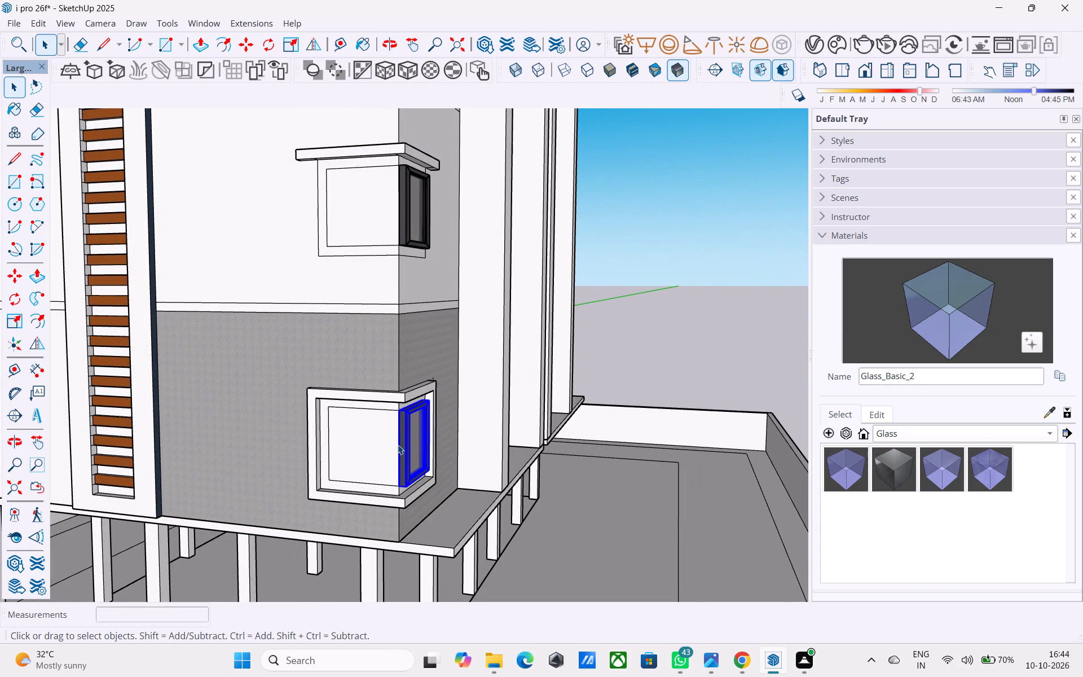
scroll(398, 442, down, 5)
middle_drag(393, 441, 369, 436)
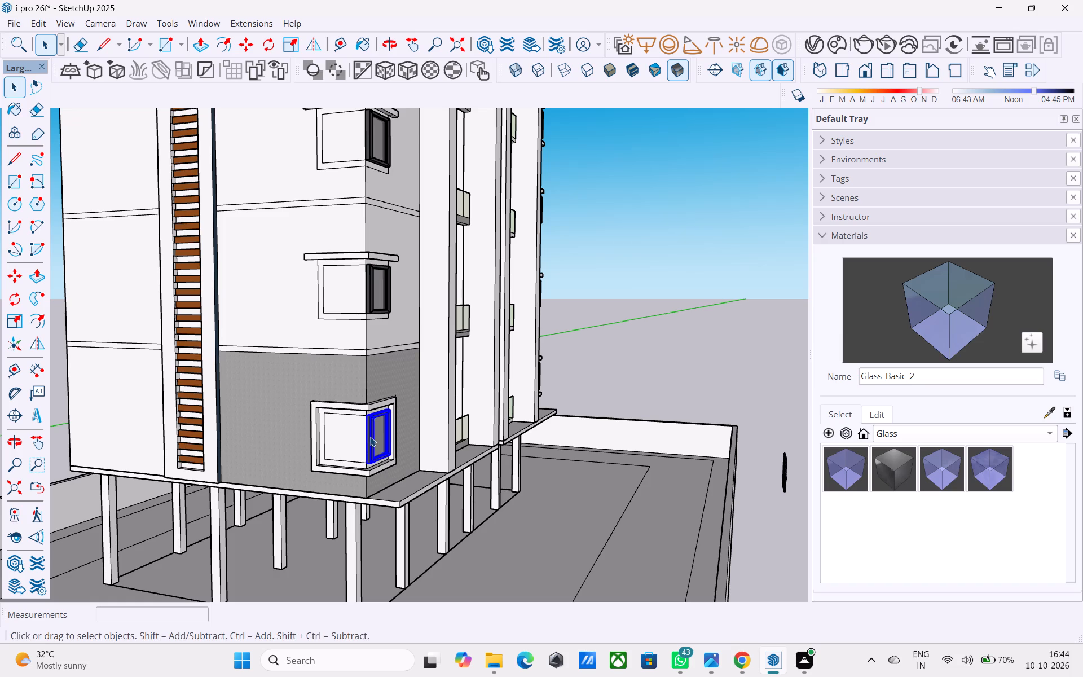
click(370, 437)
scroll(313, 453, down, 6)
key(m)
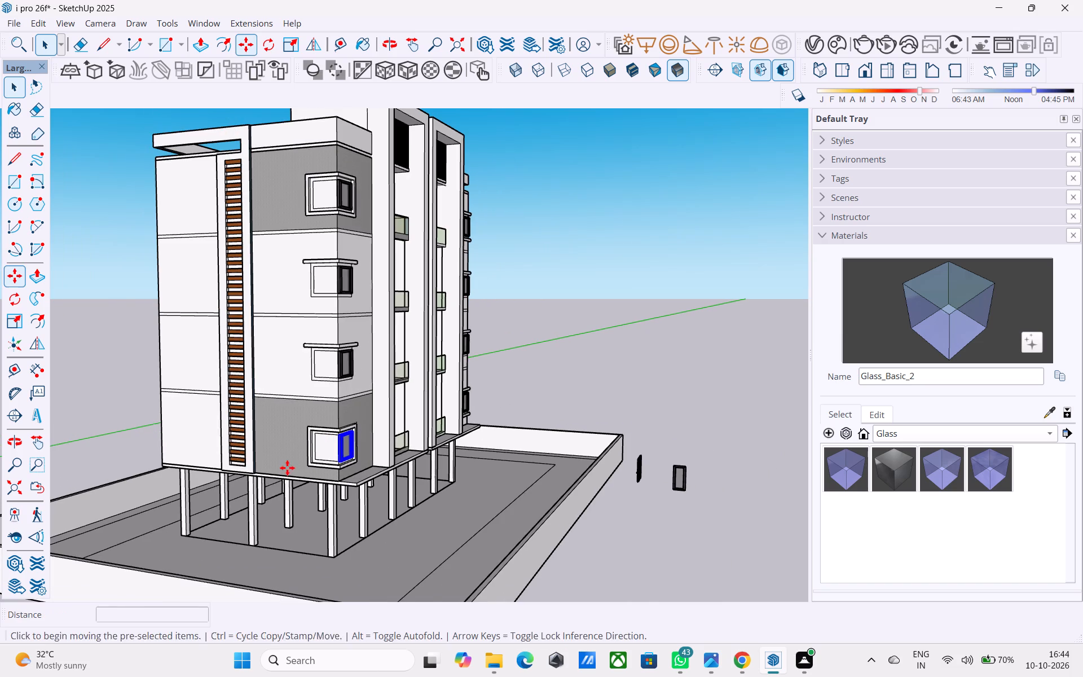
click(287, 468)
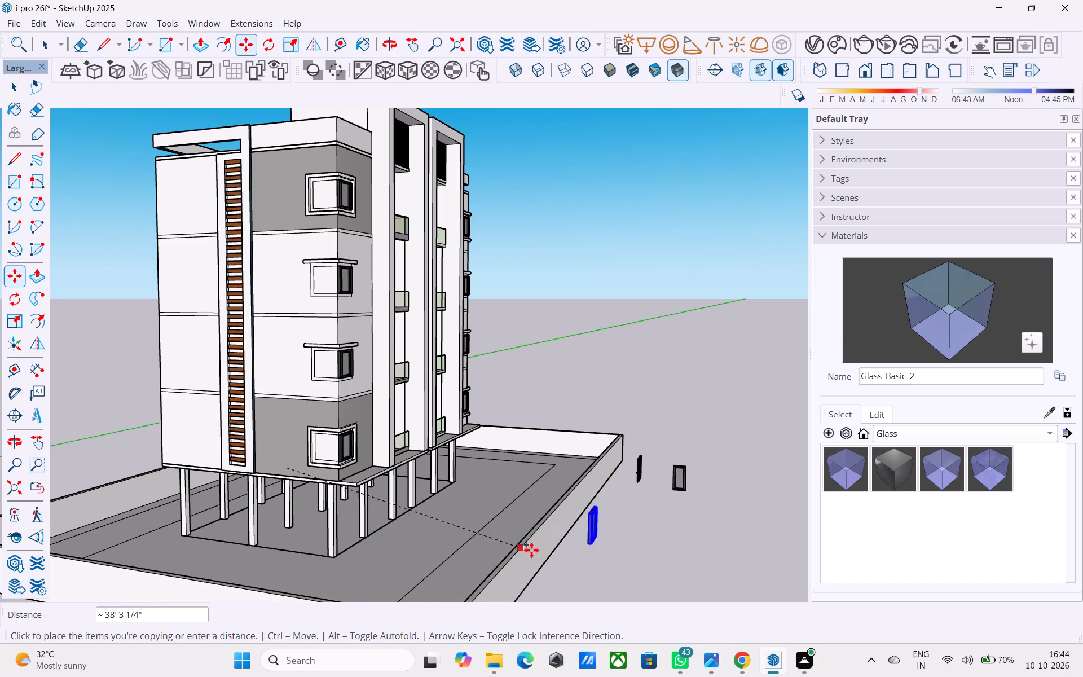
click(531, 550)
Rotate the loose panel copy horizontally about its bottom corner so it faces the louvre side of the building.
scroll(592, 548, up, 3)
middle_drag(601, 557, 640, 584)
scroll(640, 584, up, 8)
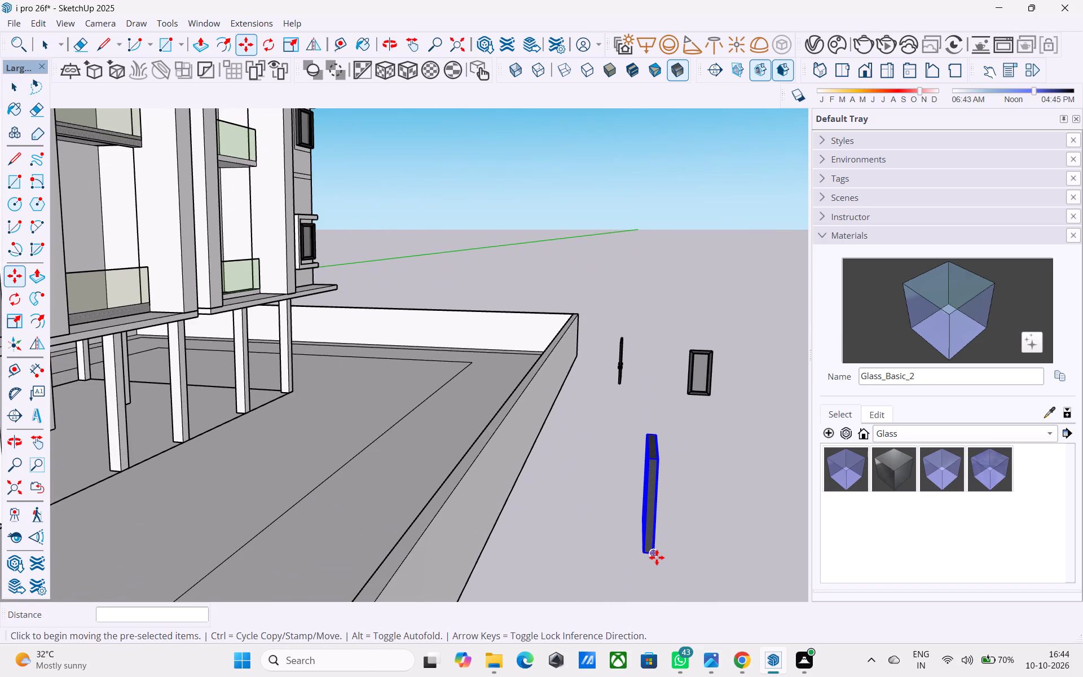
key(q)
scroll(657, 557, up, 6)
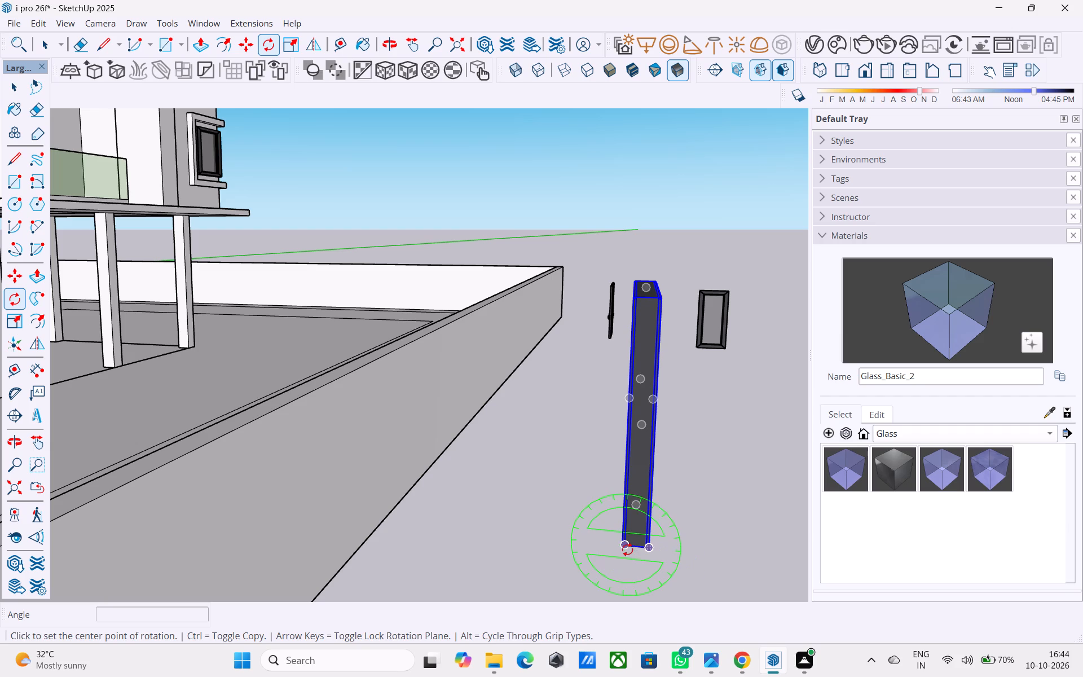
click(627, 549)
key(q)
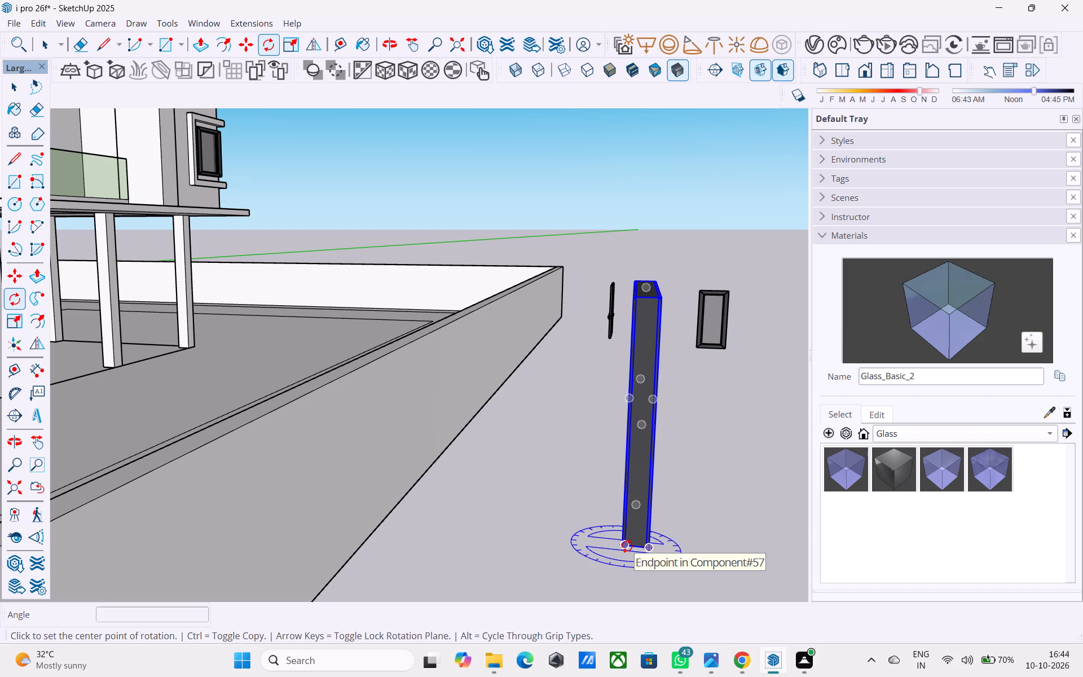
click(627, 546)
click(651, 544)
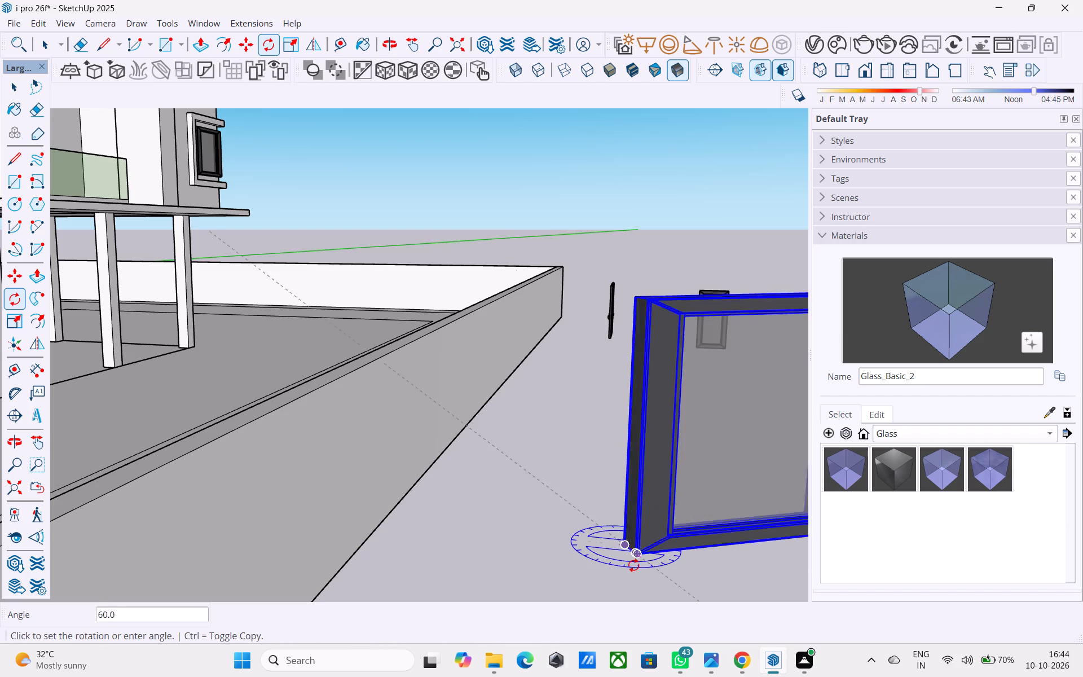
click(623, 571)
Copy the rotated panel by its upper corner into the louvre-side face of the lowest corner window.
scroll(602, 559, down, 10)
key(m)
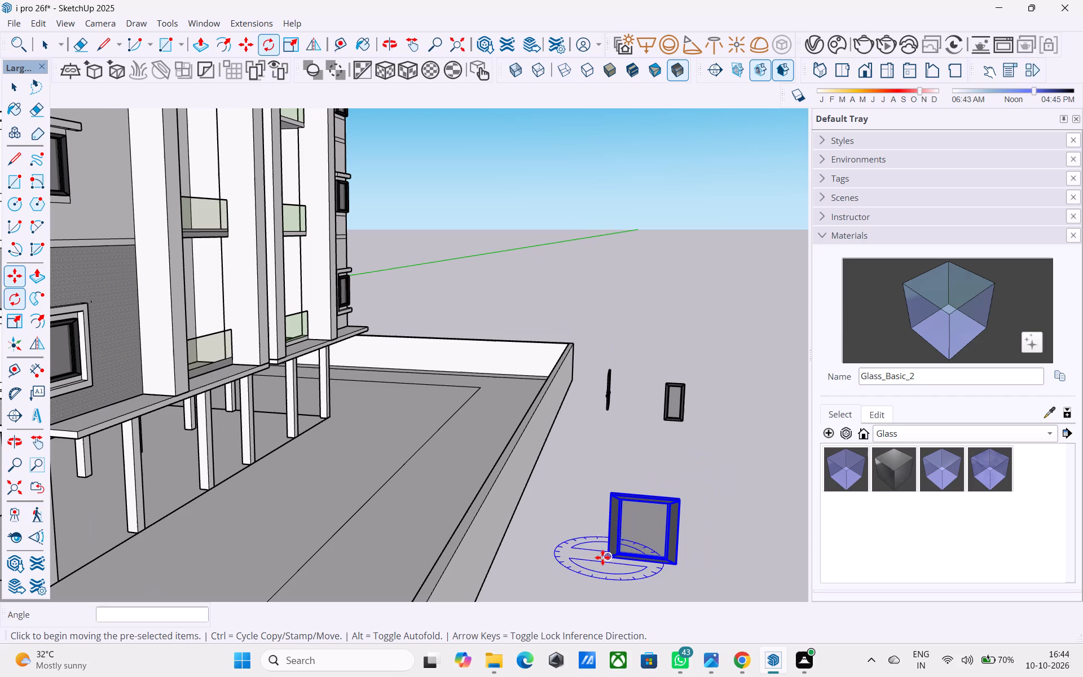
scroll(627, 492, up, 6)
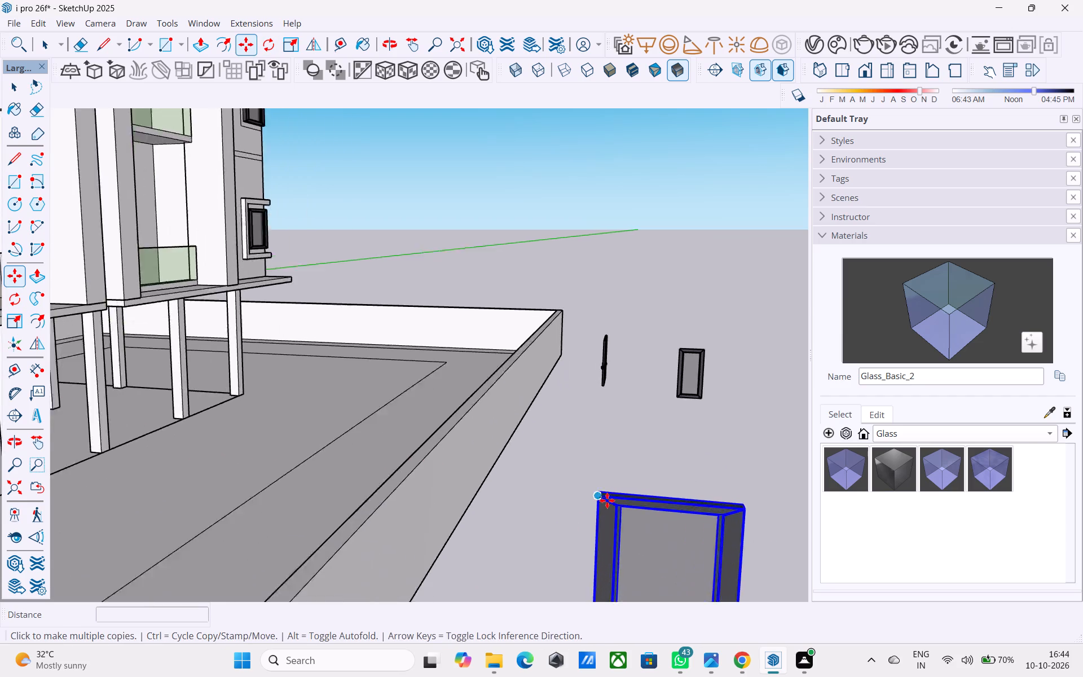
scroll(607, 500, up, 20)
scroll(607, 500, up, 1)
middle_drag(585, 468, 642, 480)
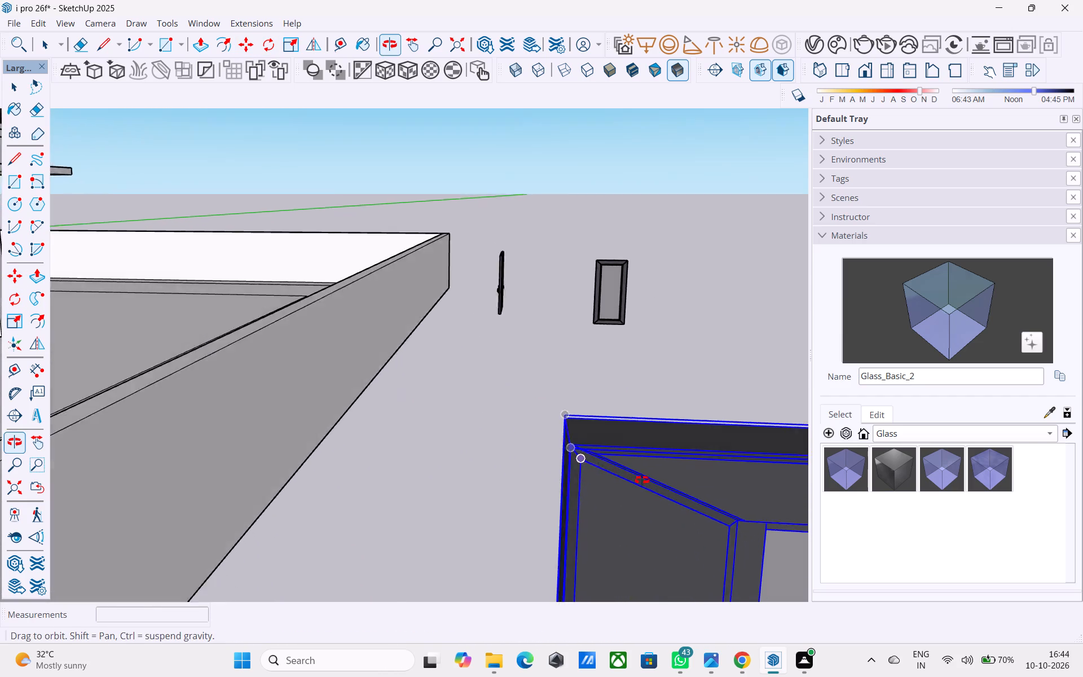
middle_drag(642, 480, 748, 450)
click(525, 415)
scroll(578, 460, down, 9)
scroll(670, 500, up, 1)
scroll(666, 497, down, 2)
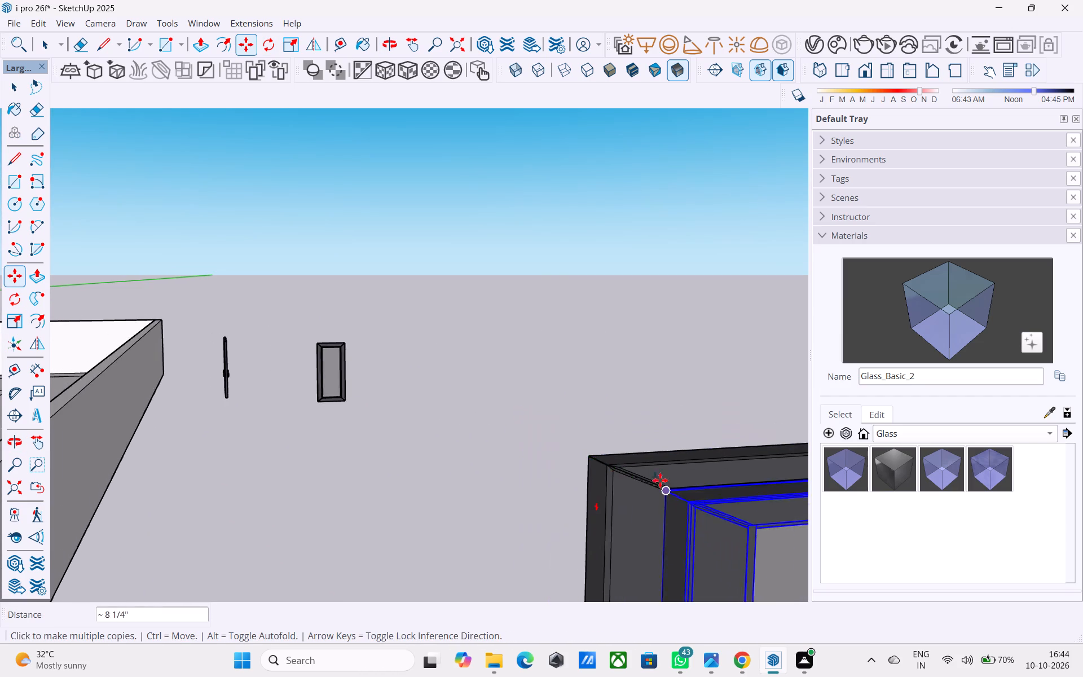
scroll(660, 480, down, 19)
shift+middle_drag(505, 335, 492, 385)
scroll(446, 395, up, 7)
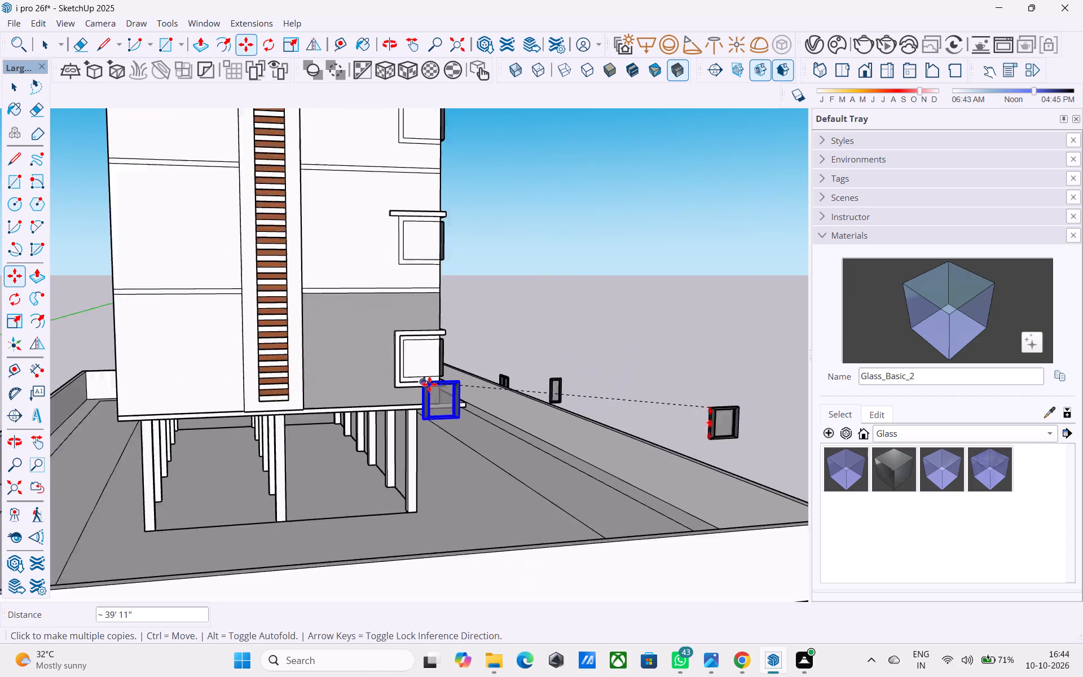
scroll(429, 384, up, 2)
scroll(397, 343, down, 1)
scroll(397, 342, up, 11)
click(385, 290)
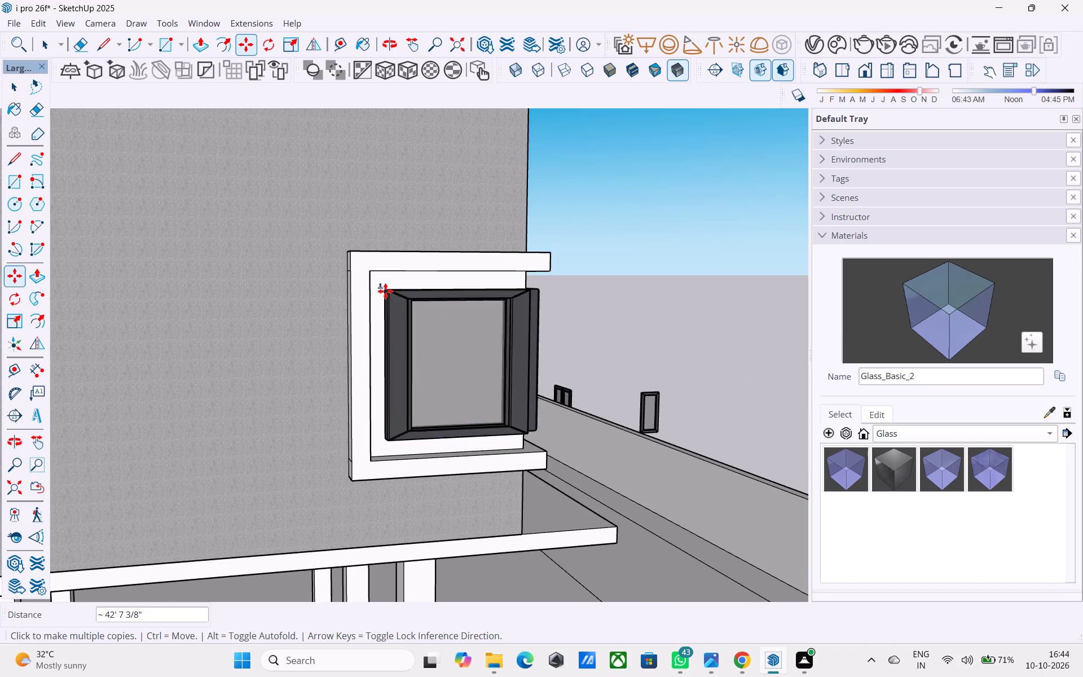
Place another copy of the rotated panel in the louvre-side face of the corner window one floor above the lowest.
scroll(402, 184, down, 5)
middle_drag(400, 190, 369, 553)
scroll(350, 360, up, 3)
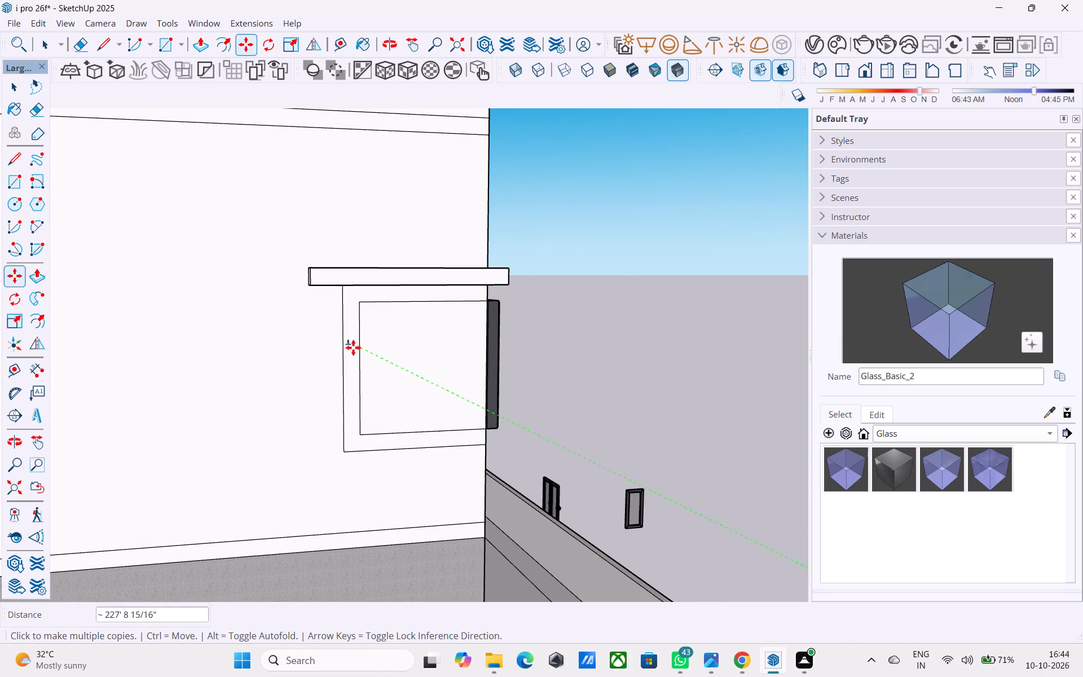
click(361, 303)
Place another copy of the rotated panel in the louvre-side face of the corner window two floors above the lowest.
scroll(413, 173, down, 5)
shift+middle_drag(408, 174, 328, 613)
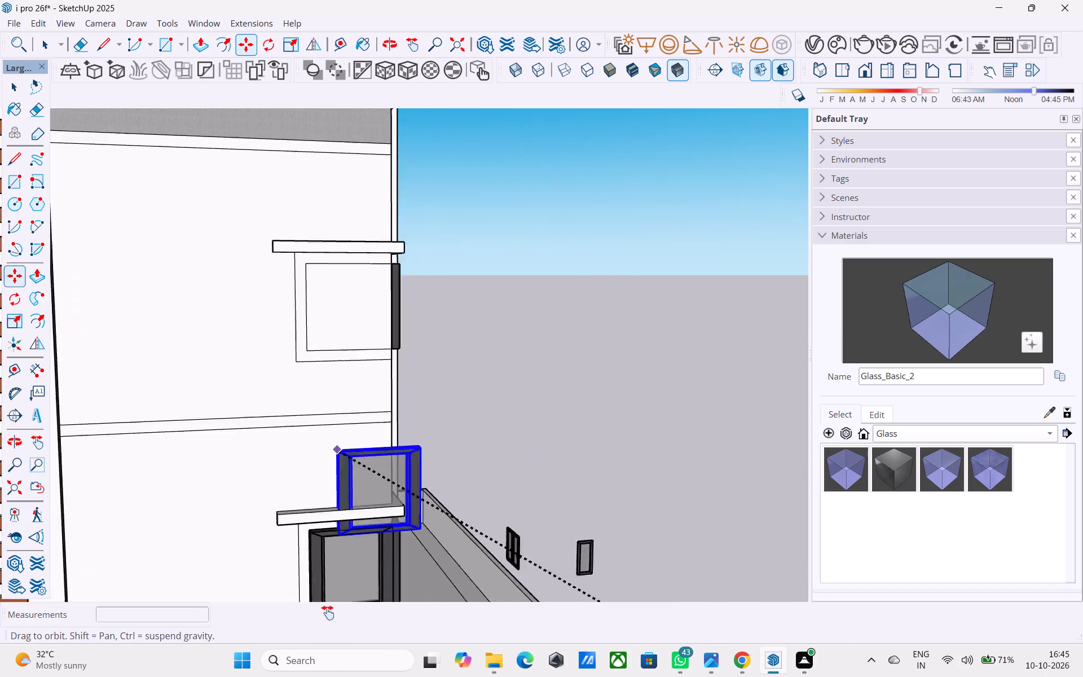
shift+middle_drag(328, 613, 331, 676)
scroll(289, 572, up, 3)
click(302, 483)
Place a final copy of the rotated panel in the louvre-side face of the top-floor corner window and end the copying.
scroll(303, 293, down, 9)
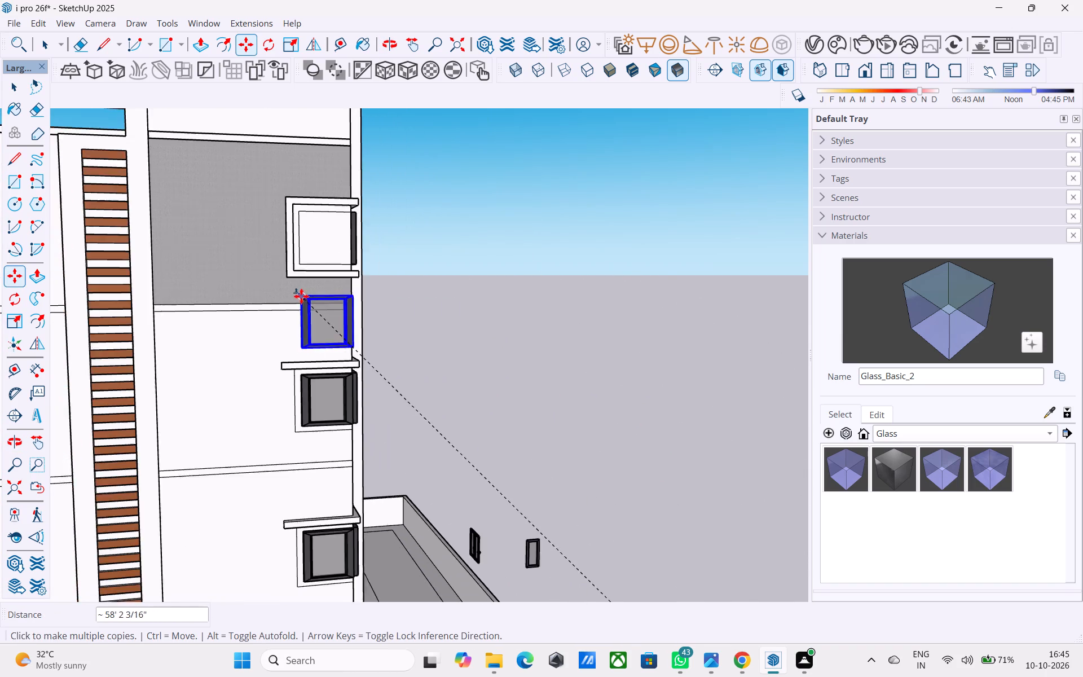
shift+middle_drag(300, 295, 299, 497)
scroll(314, 451, up, 9)
click(276, 380)
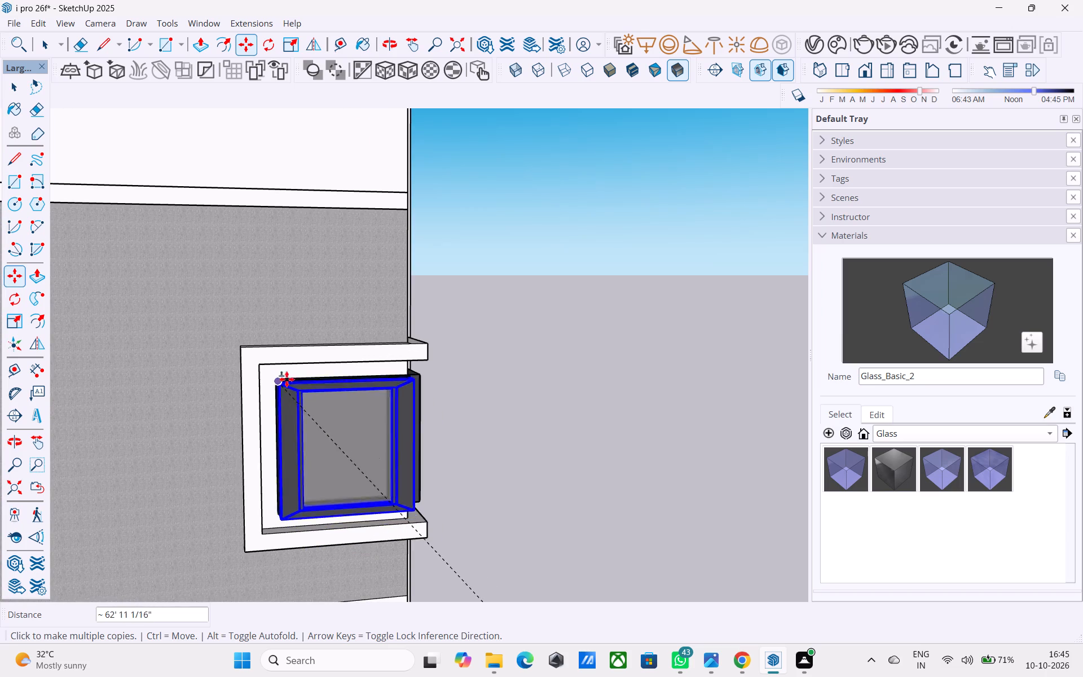
scroll(432, 408, down, 5)
middle_drag(517, 423, 144, 425)
shift+middle_drag(556, 432, 421, 347)
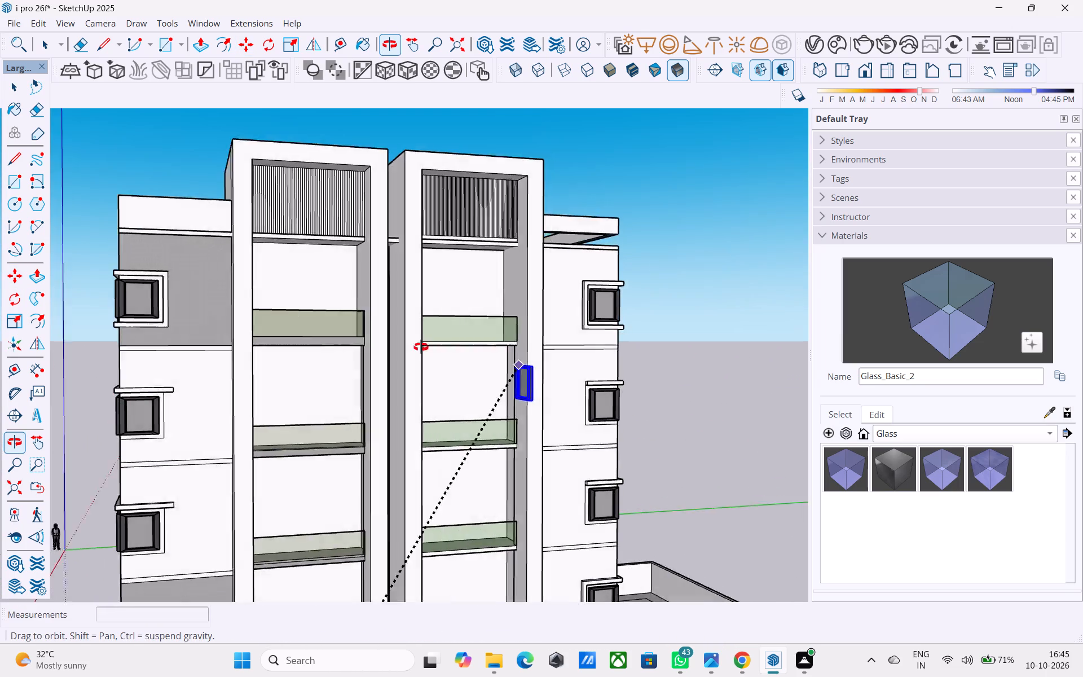
shift+middle_drag(421, 347, 401, 347)
key(space)
Clear the panel selection and save the model with the whole balcony facade in view.
scroll(395, 352, down, 6)
middle_drag(360, 390, 395, 392)
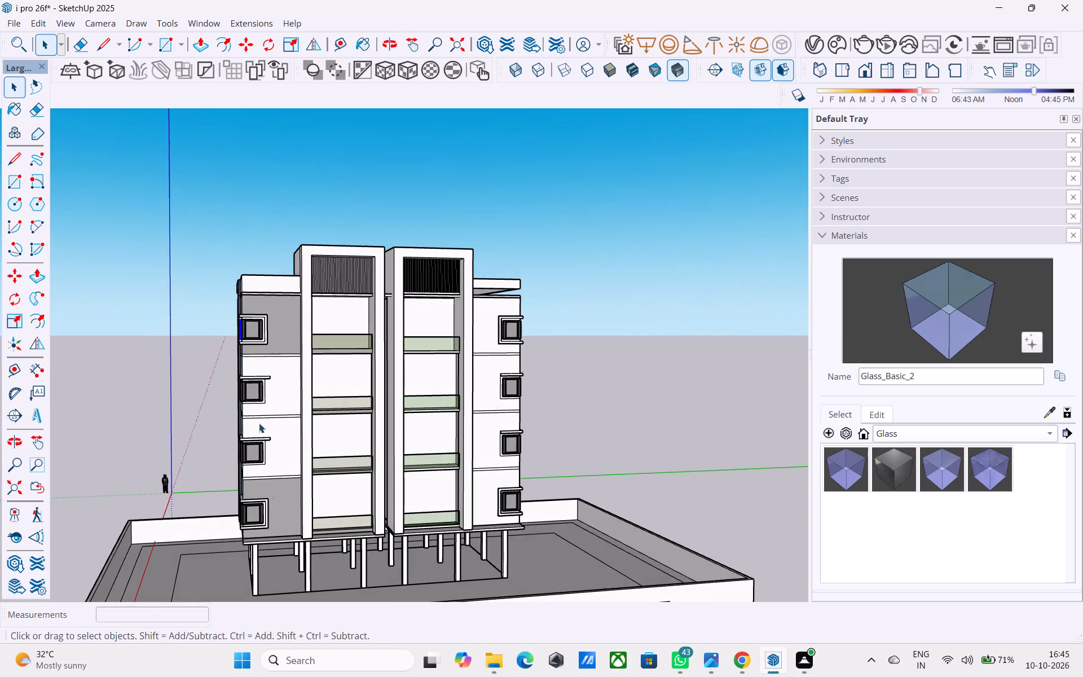
middle_drag(262, 422, 314, 407)
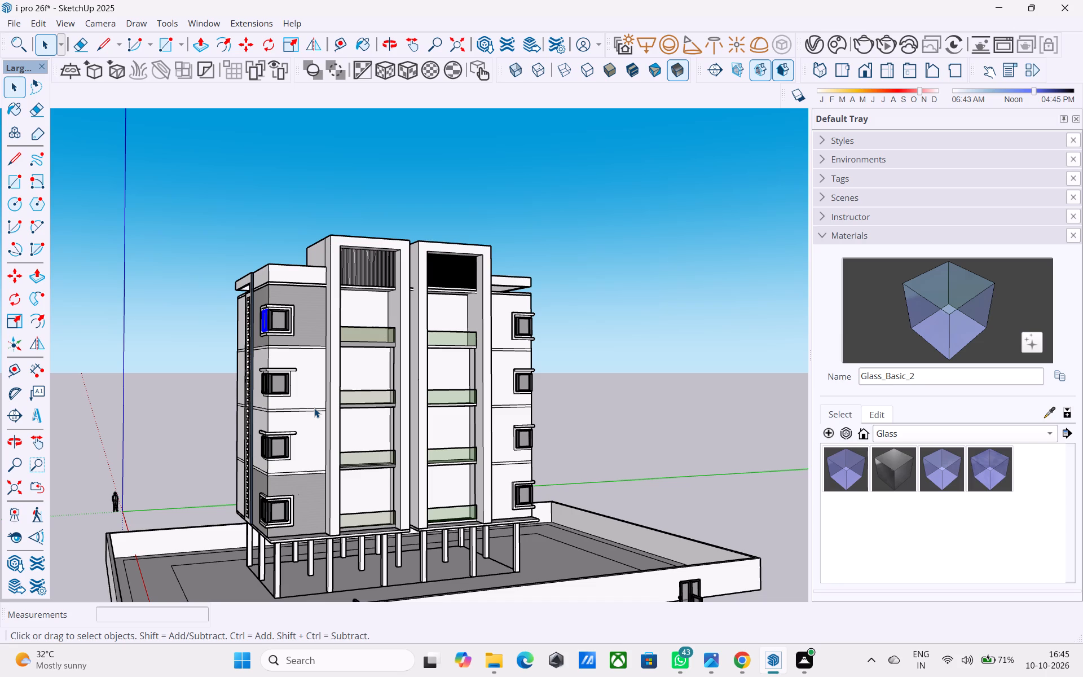
click(584, 385)
middle_drag(385, 359, 422, 368)
key(ctrl+s)
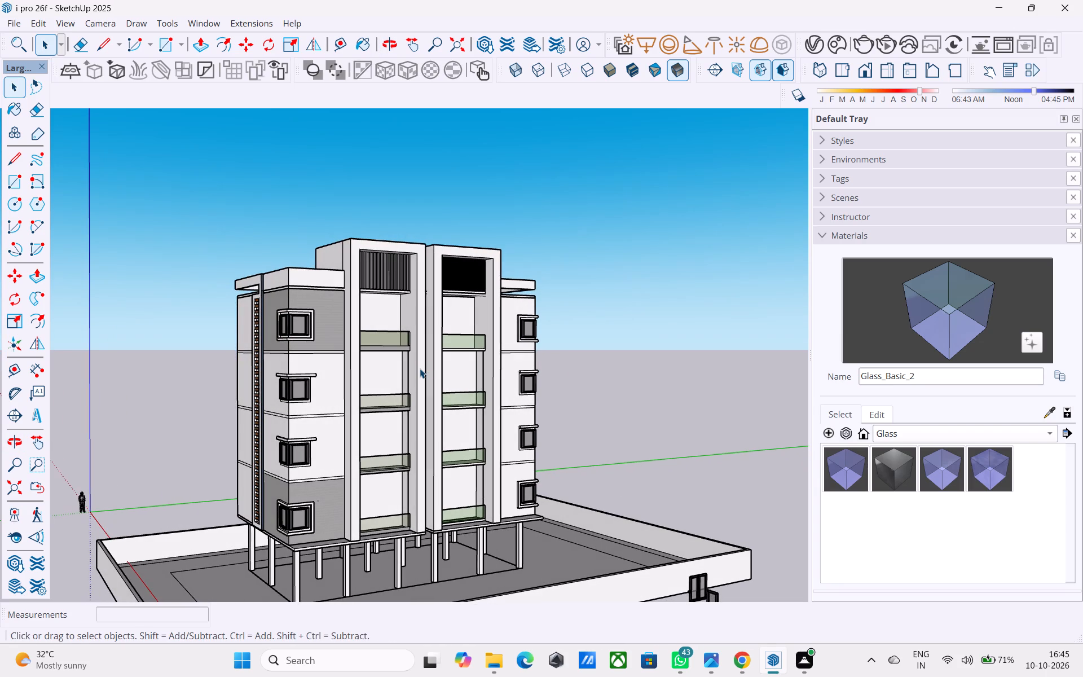
Paint the gap-facing side of the right-hand balcony tower, seen from the front, with the in-model material ThomThom - Waistcoat1.
key(space)
middle_drag(417, 370, 331, 401)
middle_drag(381, 401, 359, 543)
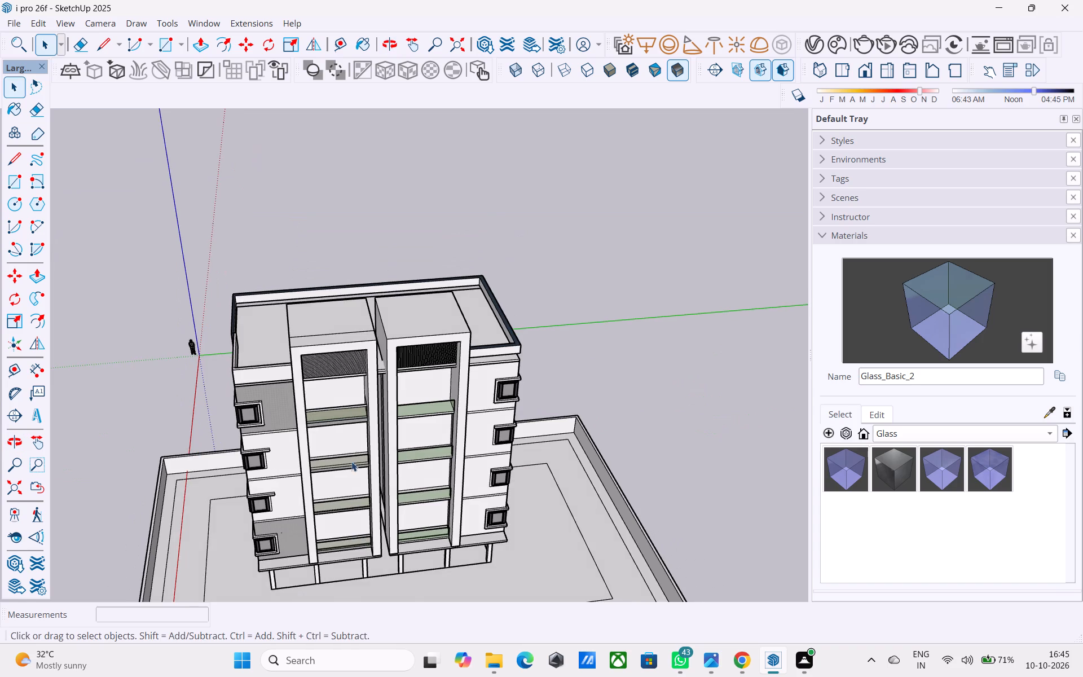
scroll(355, 434, up, 6)
middle_drag(426, 391, 476, 358)
click(416, 318)
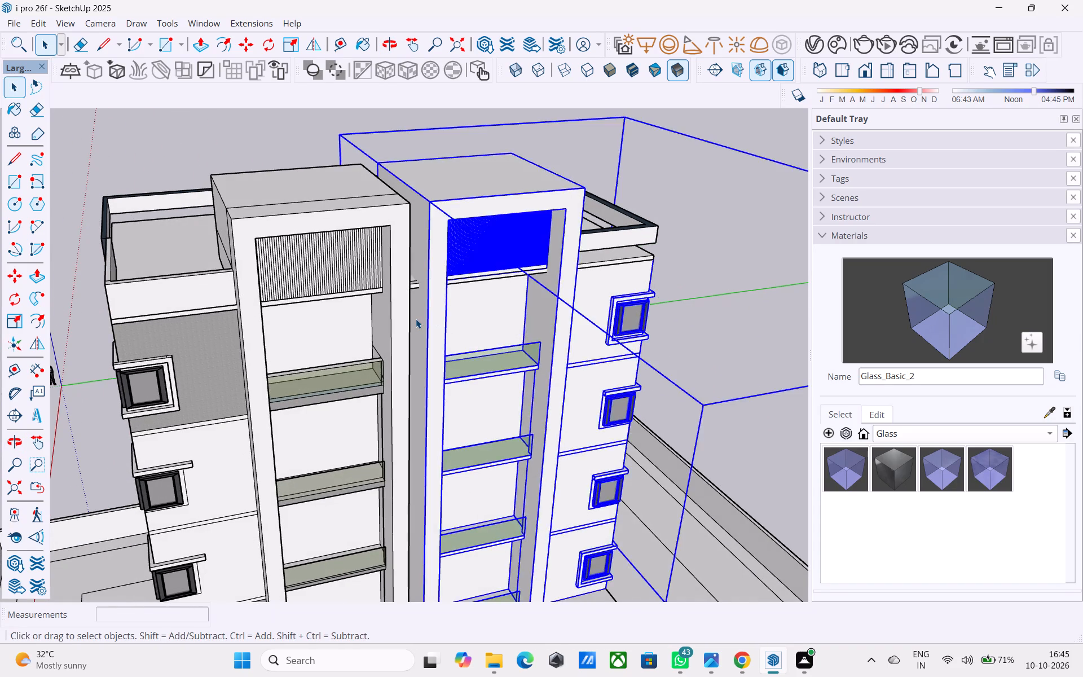
scroll(416, 319, up, 4)
double_click(416, 317)
click(416, 314)
click(420, 306)
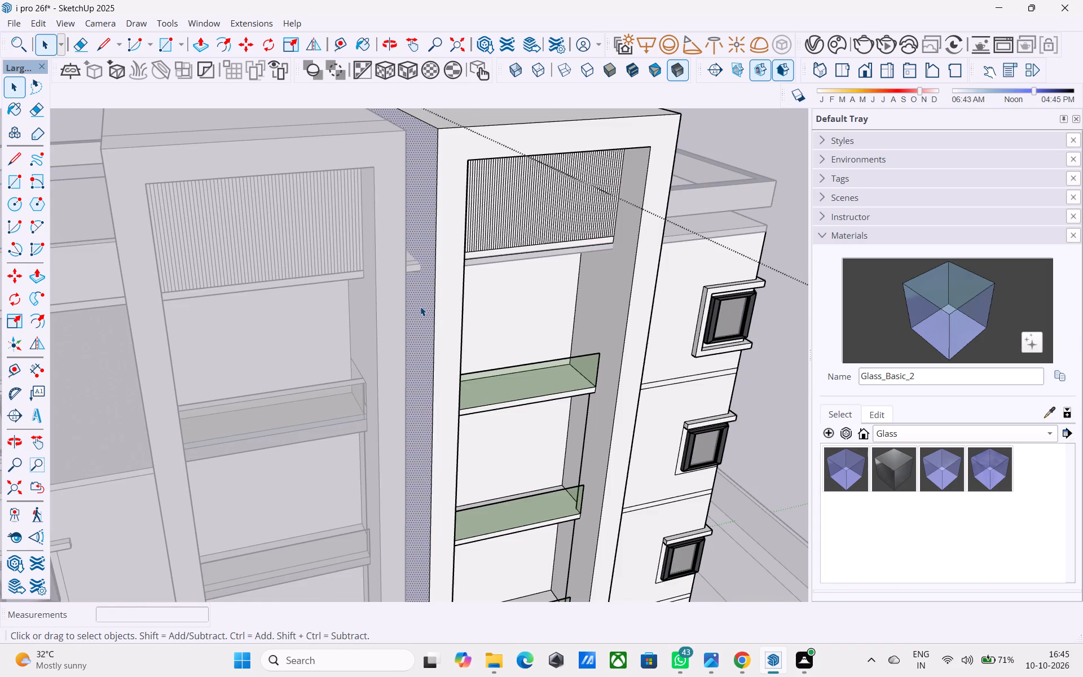
click(975, 433)
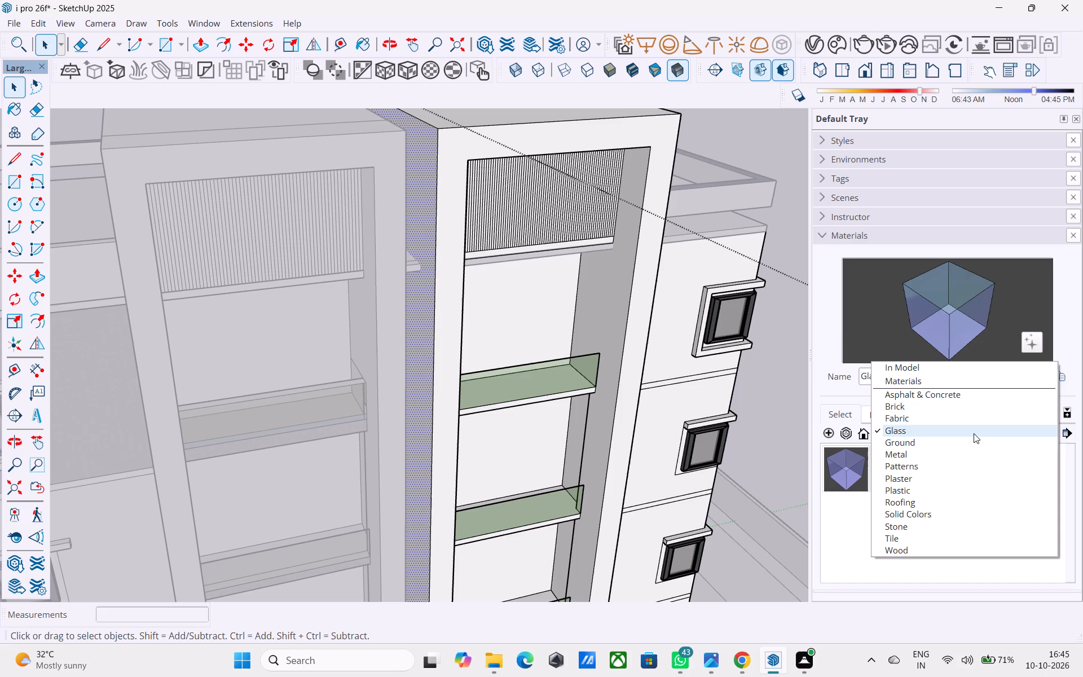
click(952, 373)
scroll(928, 516, down, 3)
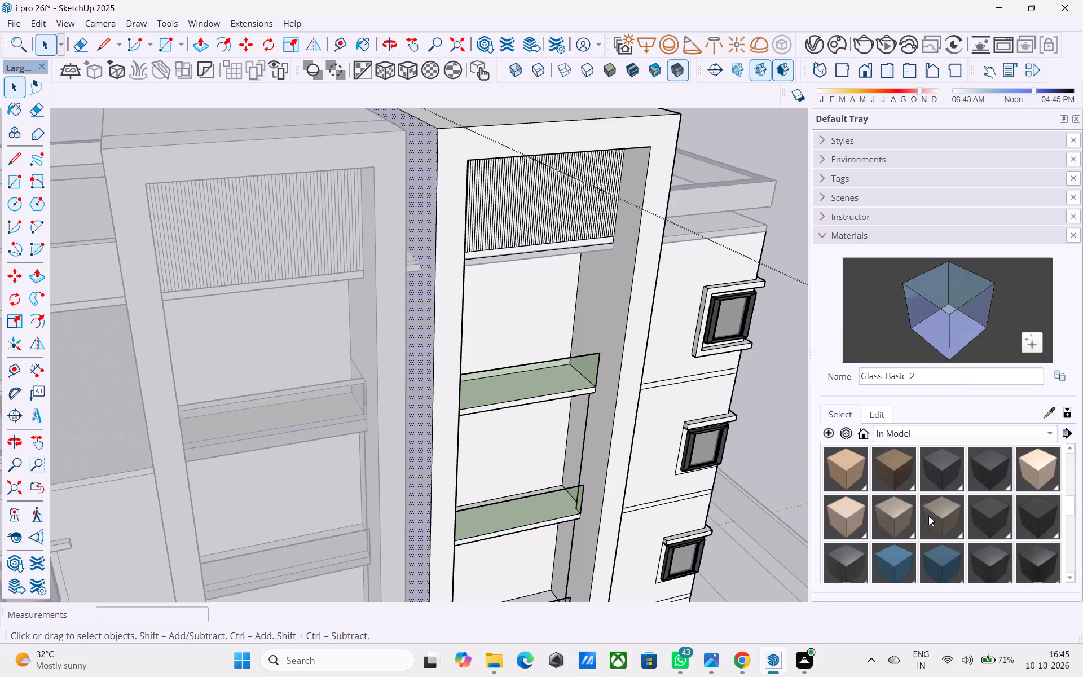
scroll(928, 516, down, 2)
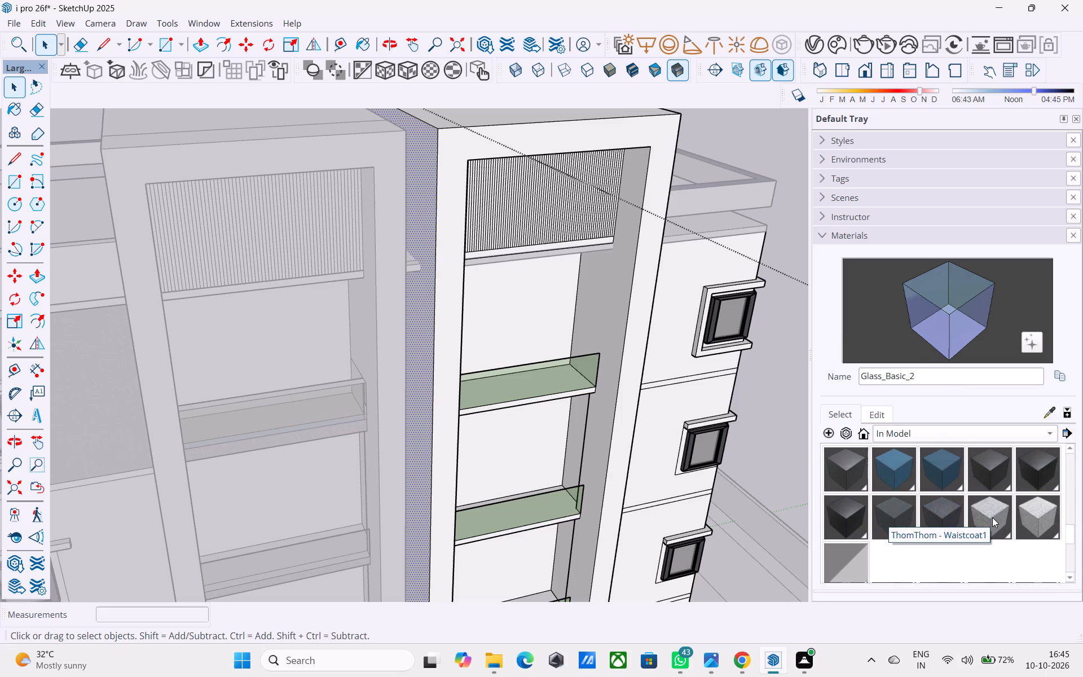
click(990, 517)
scroll(407, 313, up, 3)
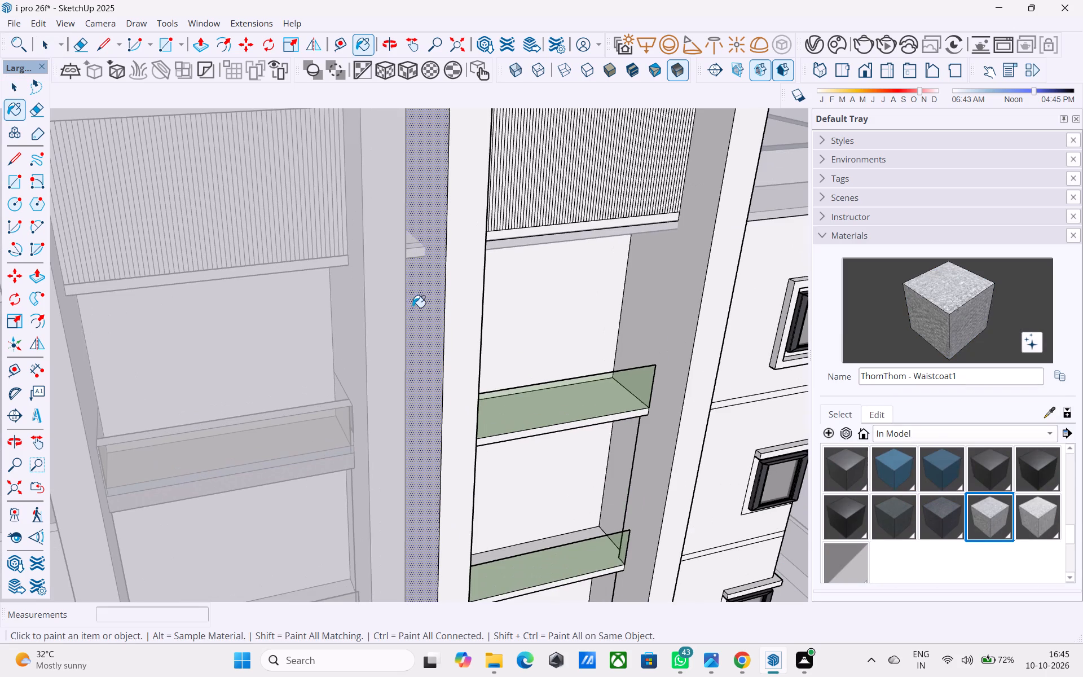
click(428, 298)
Paint the top-floor and lowest-floor walls beside the right-hand tower's corner windows with ThomThom - Waistcoat1.
scroll(428, 302, down, 9)
middle_drag(426, 324, 317, 320)
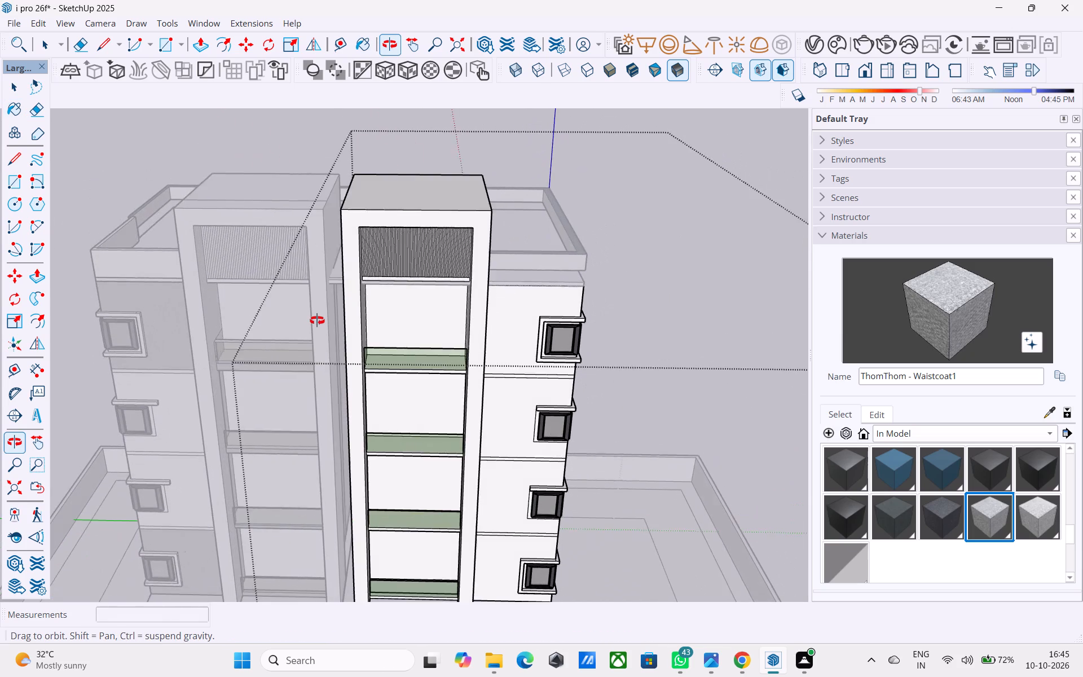
middle_drag(317, 320, 313, 309)
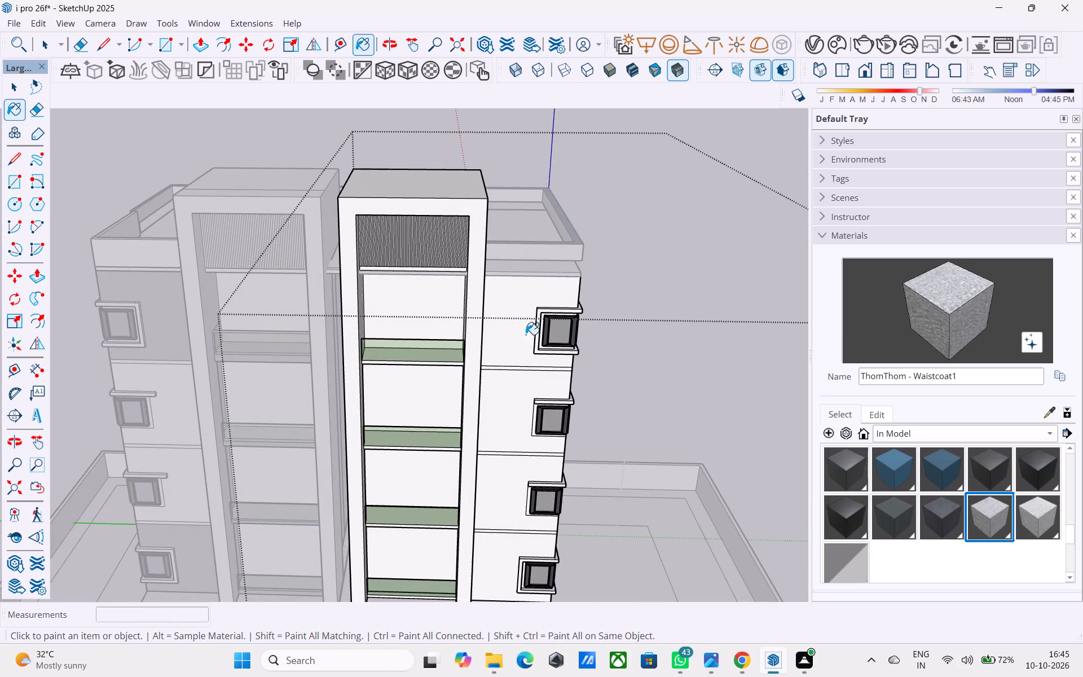
click(522, 327)
scroll(499, 322, down, 4)
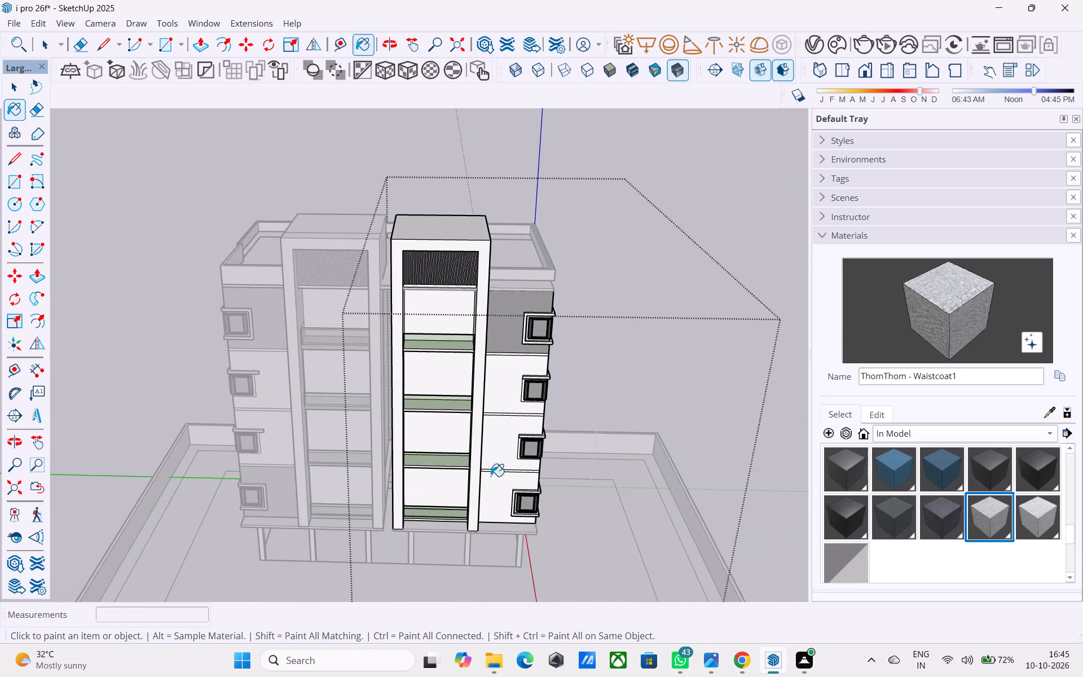
scroll(486, 490, up, 3)
click(497, 482)
key(space)
click(614, 383)
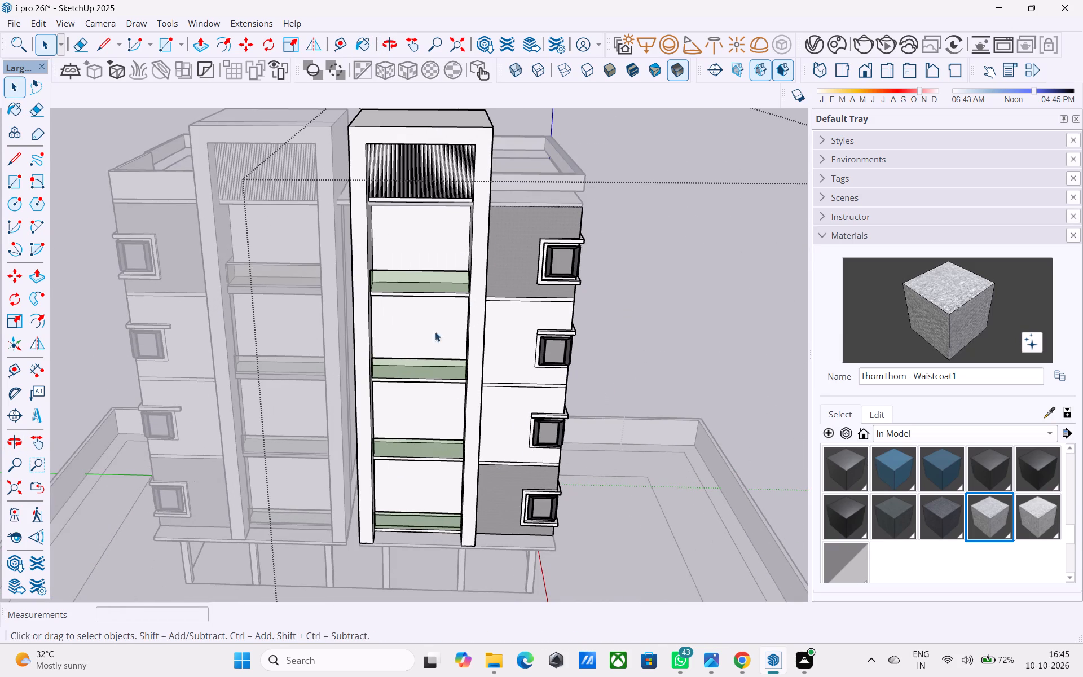
click(760, 260)
Paint the gap-facing side of the left-hand balcony tower with ThomThom - Waistcoat1.
scroll(632, 292, down, 4)
click(300, 234)
middle_drag(381, 247, 262, 229)
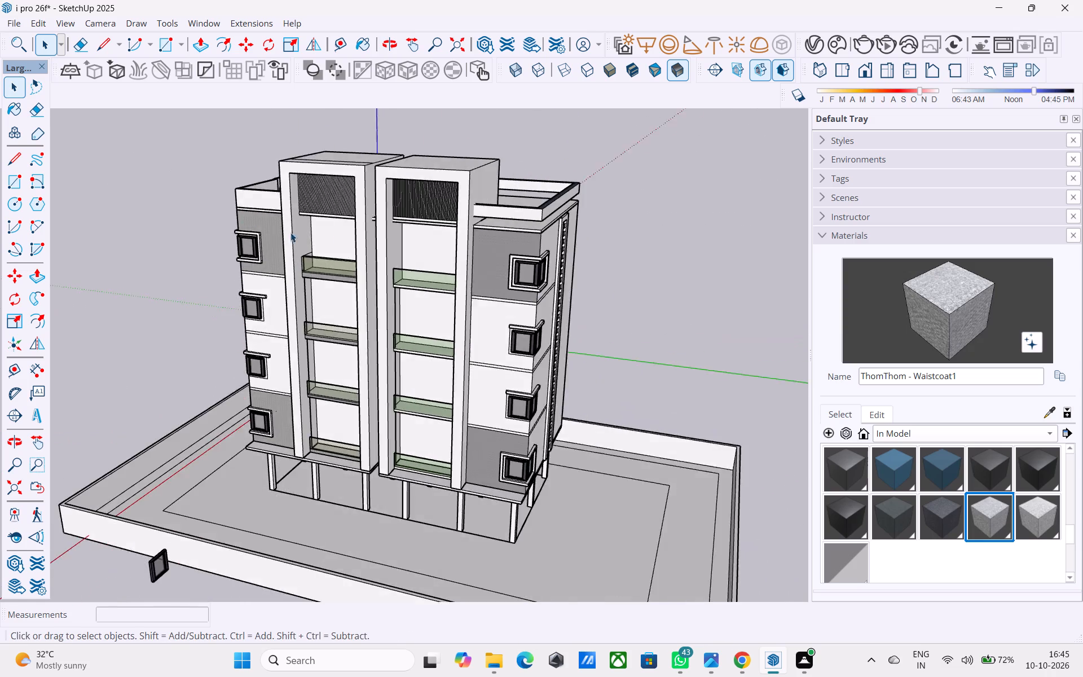
scroll(337, 233, up, 4)
click(375, 228)
double_click(377, 229)
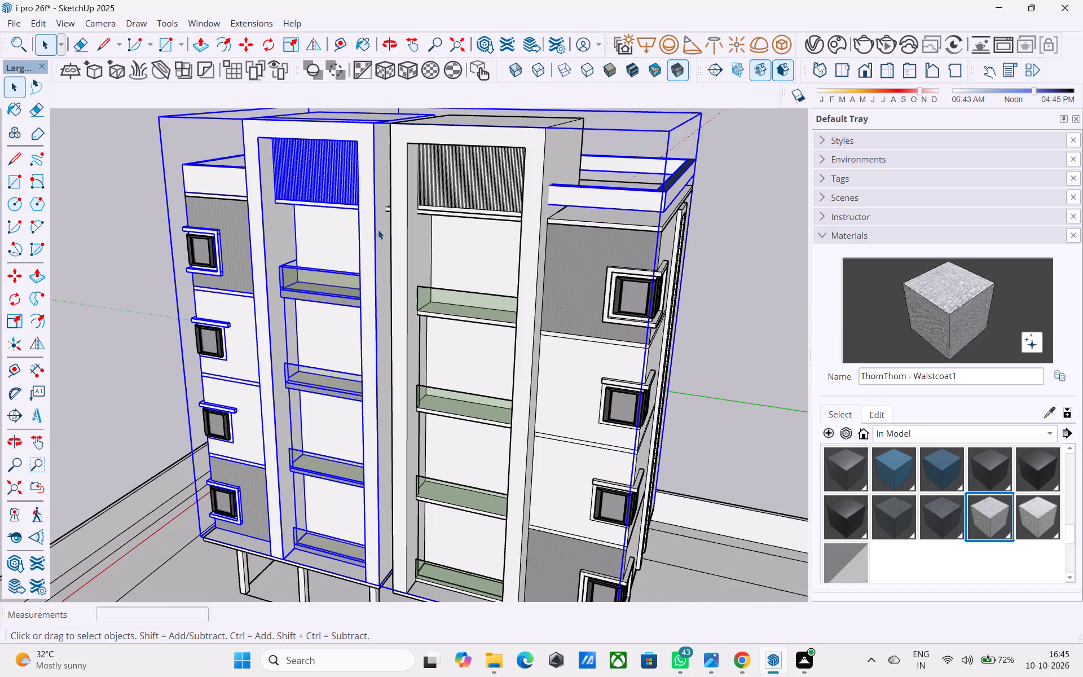
click(378, 231)
click(381, 232)
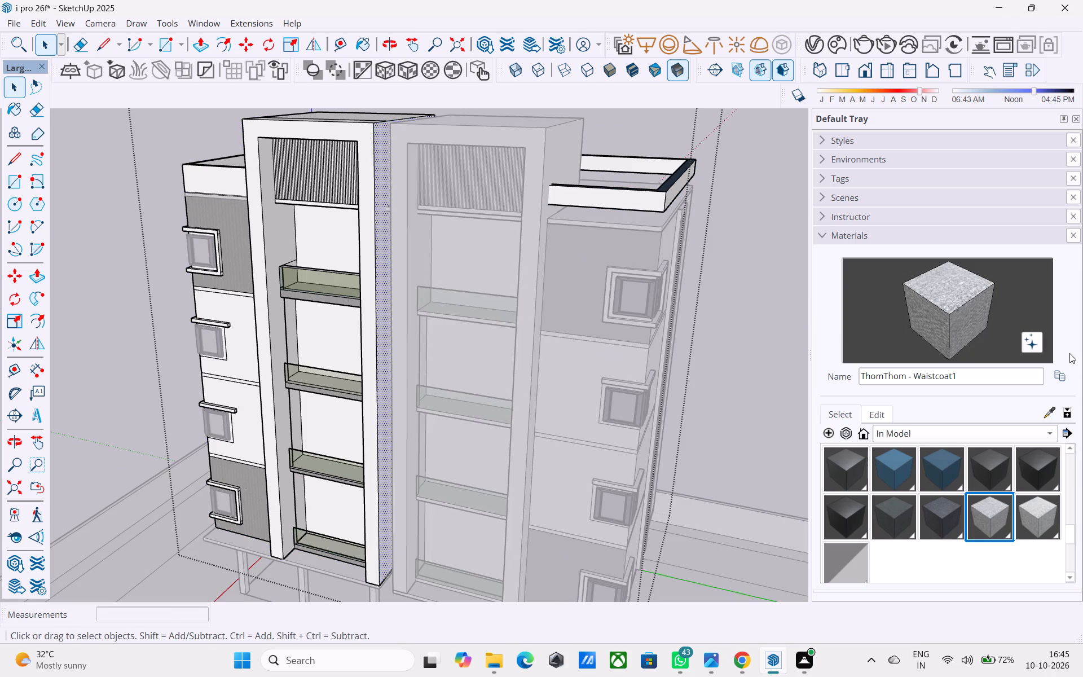
click(961, 302)
scroll(421, 257, up, 3)
click(370, 225)
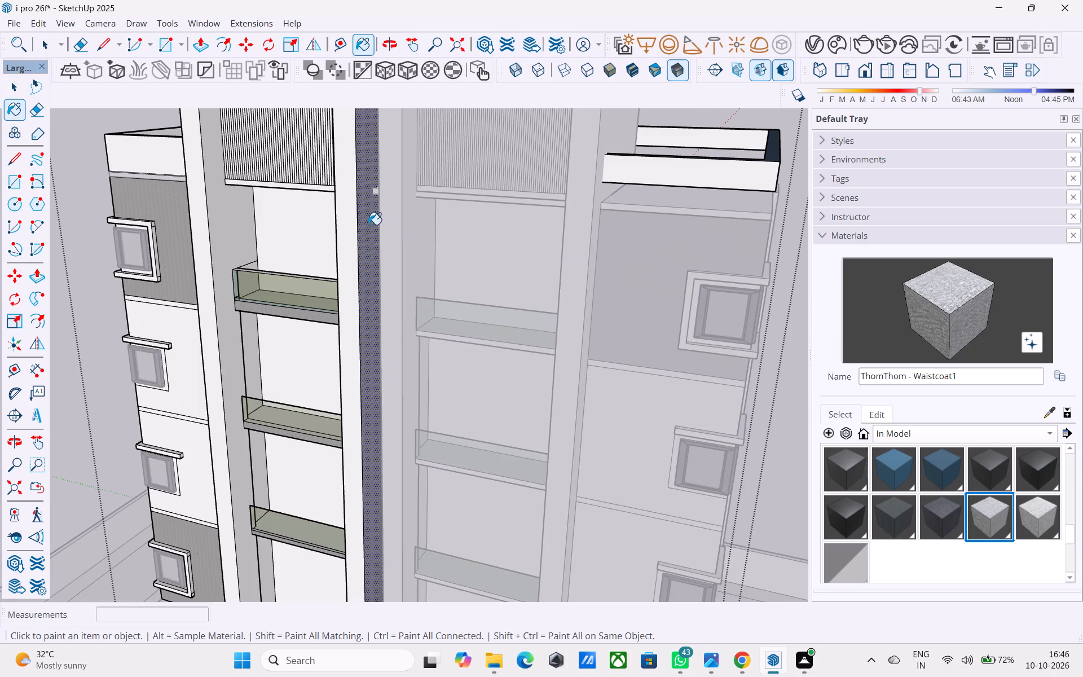
key(space)
scroll(371, 227, down, 7)
click(649, 260)
Erase the surplus vertical edge on the outer side face of the left-hand balcony tower.
middle_drag(478, 306, 565, 274)
middle_drag(509, 282, 706, 316)
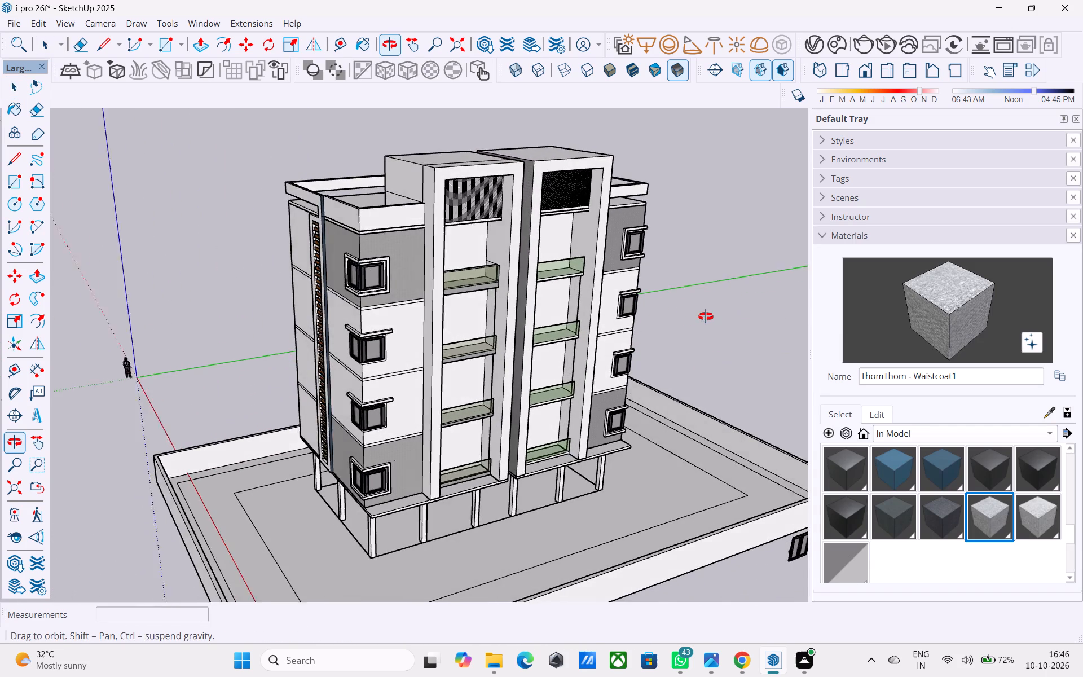
middle_drag(706, 316, 714, 311)
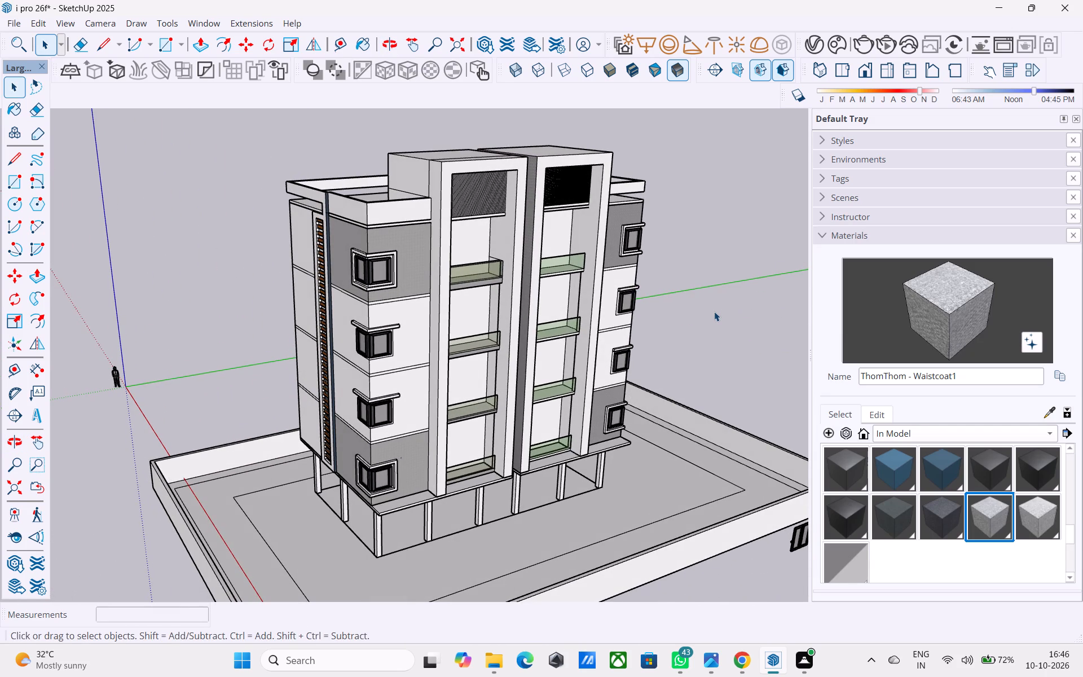
double_click(442, 205)
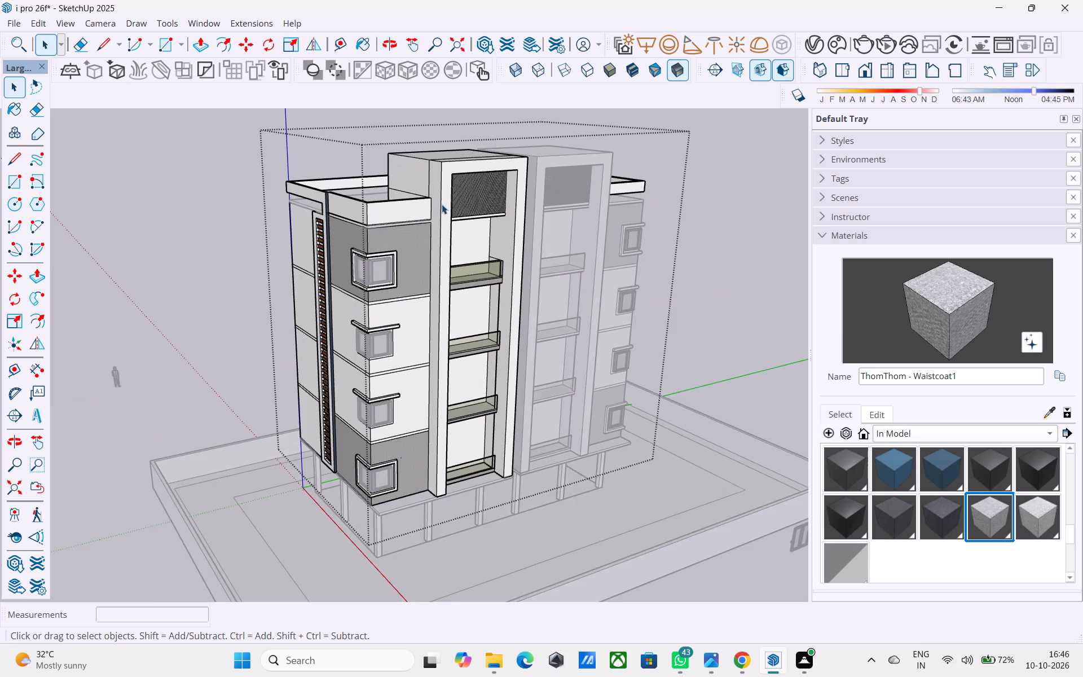
scroll(441, 203, up, 4)
key(e)
scroll(442, 201, up, 2)
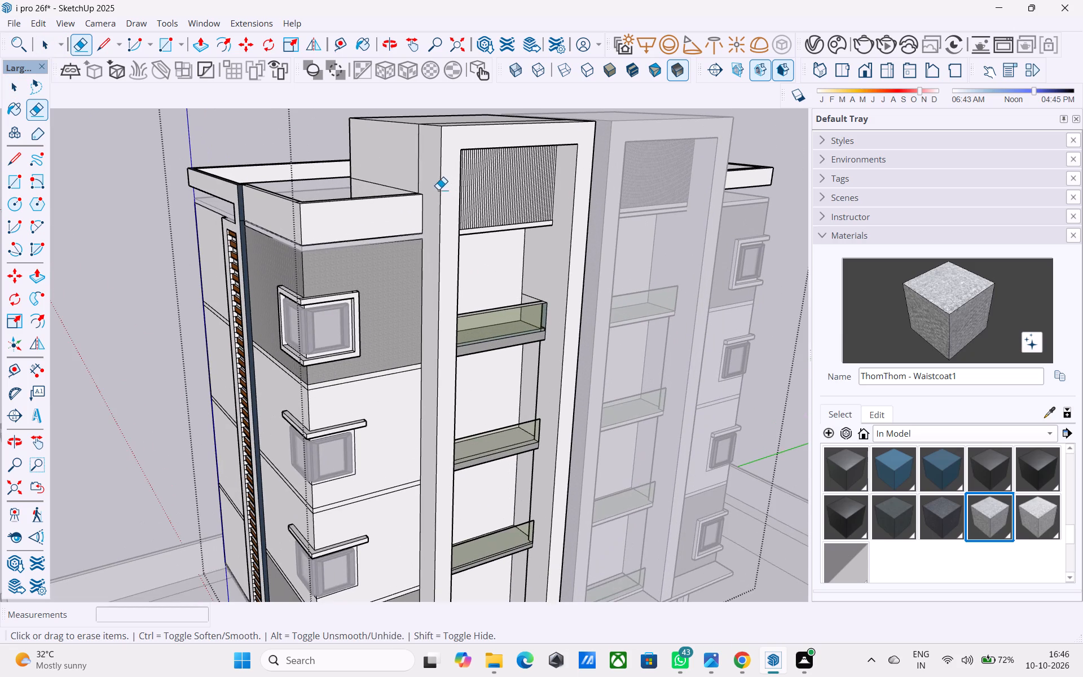
drag(419, 155, 412, 155)
click(385, 184)
Paint the outer side face of the left-hand balcony tower with ThomThom - Waistcoat1.
key(v)
key(space)
click(948, 315)
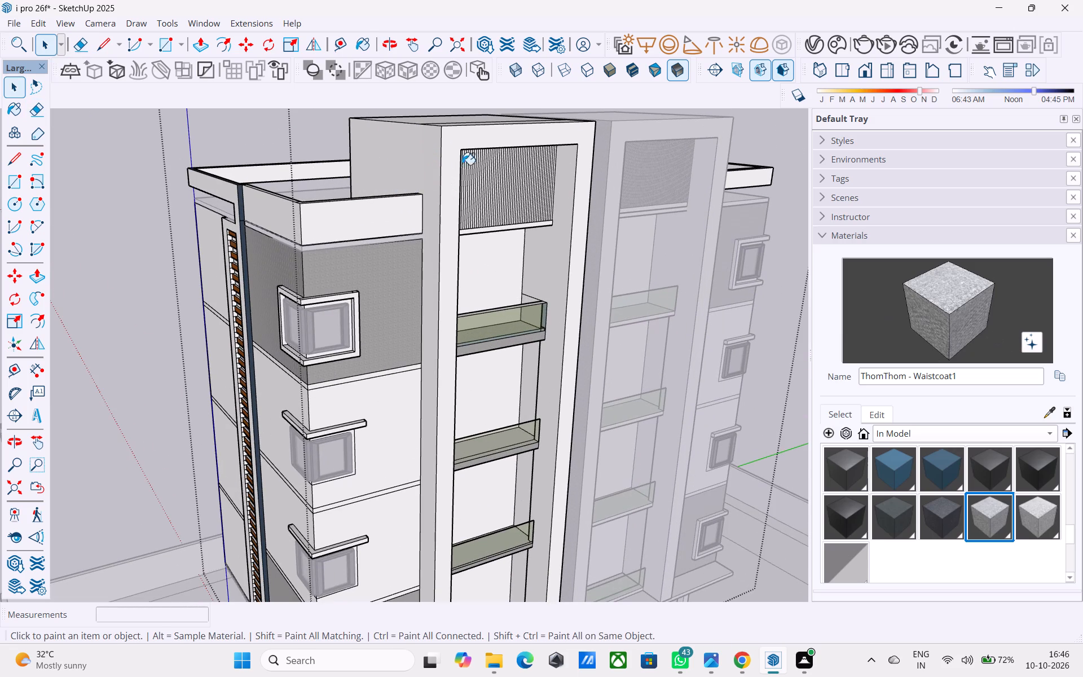
click(407, 164)
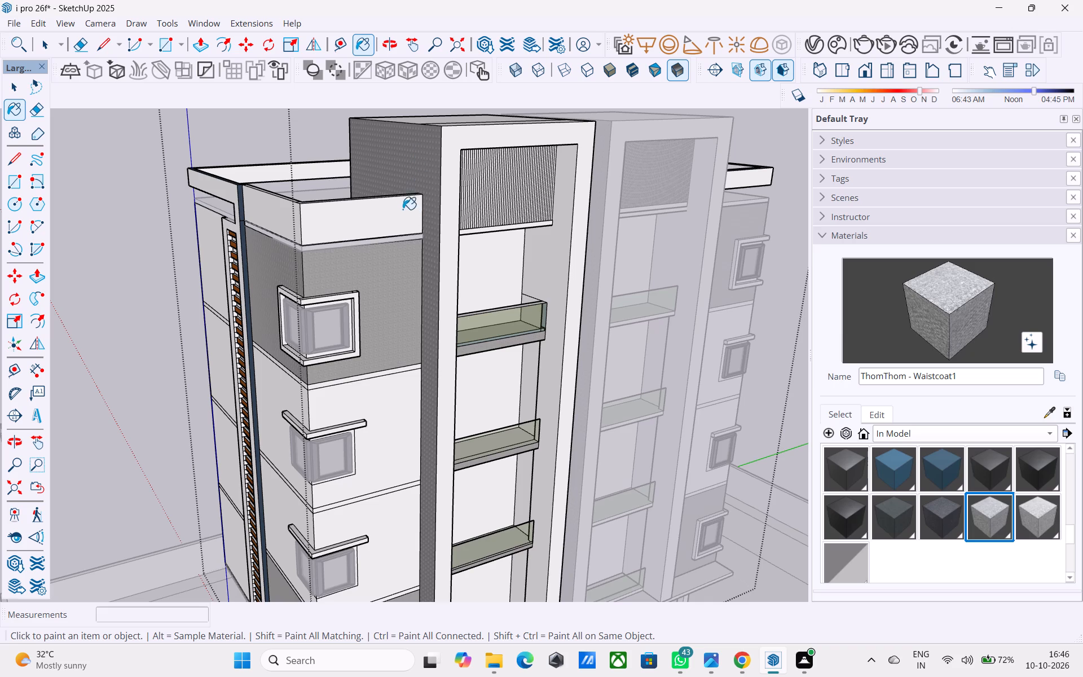
scroll(389, 228, down, 2)
middle_drag(431, 271, 155, 267)
middle_drag(294, 246, 253, 266)
key(space)
click(705, 289)
Paint the outer side face of the right-hand balcony tower with ThomThom - Waistcoat1.
middle_drag(420, 206, 387, 232)
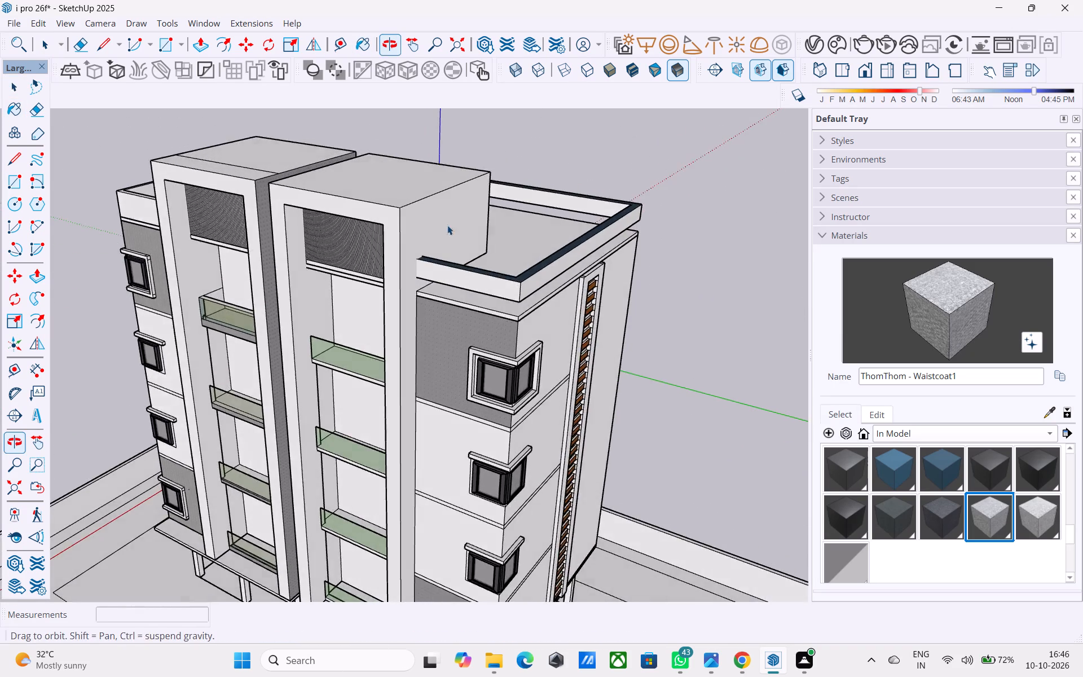
scroll(444, 222, up, 3)
double_click(438, 218)
click(438, 217)
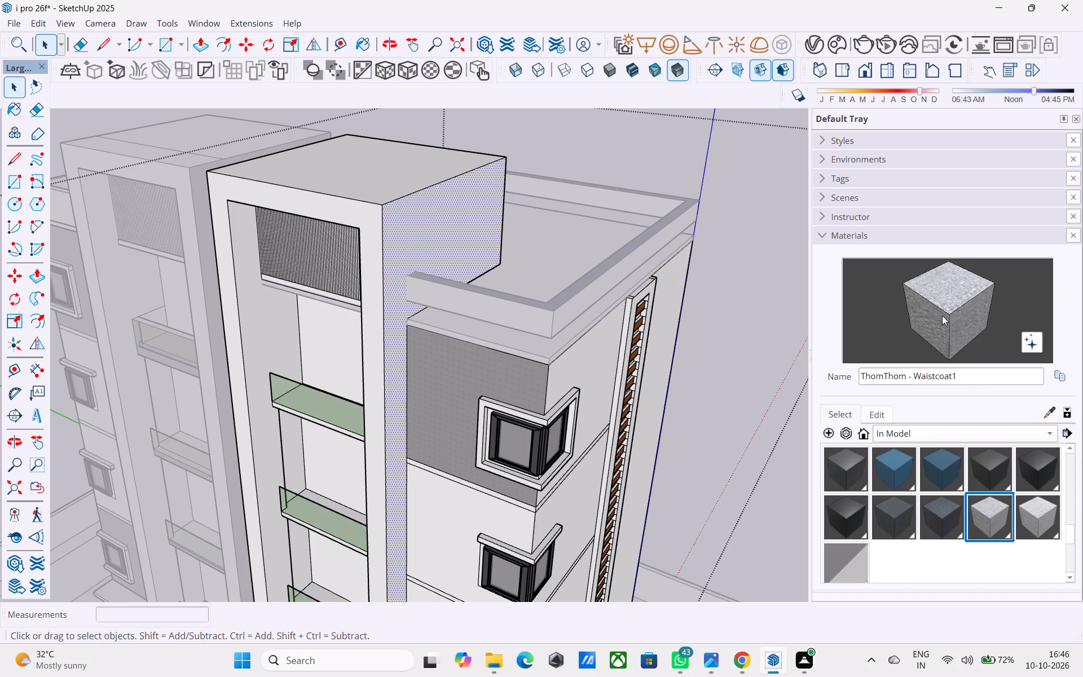
click(941, 312)
click(432, 224)
key(space)
click(734, 309)
Save the model with the painted balcony facade in view.
middle_drag(421, 294, 494, 228)
scroll(482, 222, down, 9)
click(642, 315)
middle_click(494, 309)
click(695, 287)
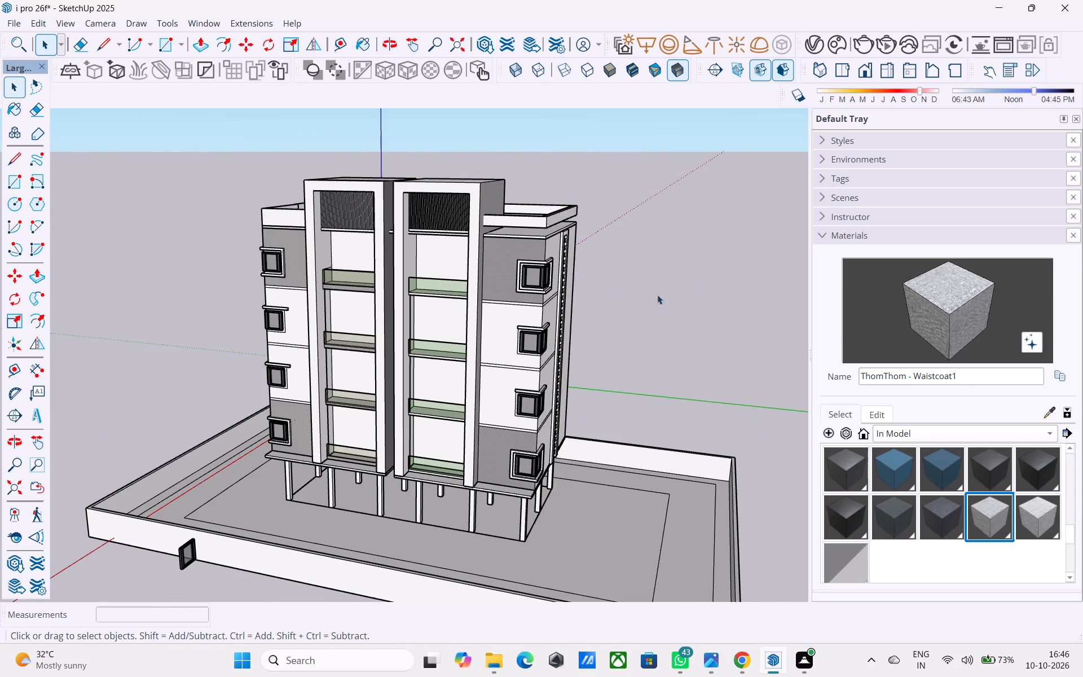
middle_drag(490, 293, 523, 286)
key(ctrl+s)
Delete the separate spare window panel standing outside the compound wall in front of the building.
middle_drag(451, 302, 508, 273)
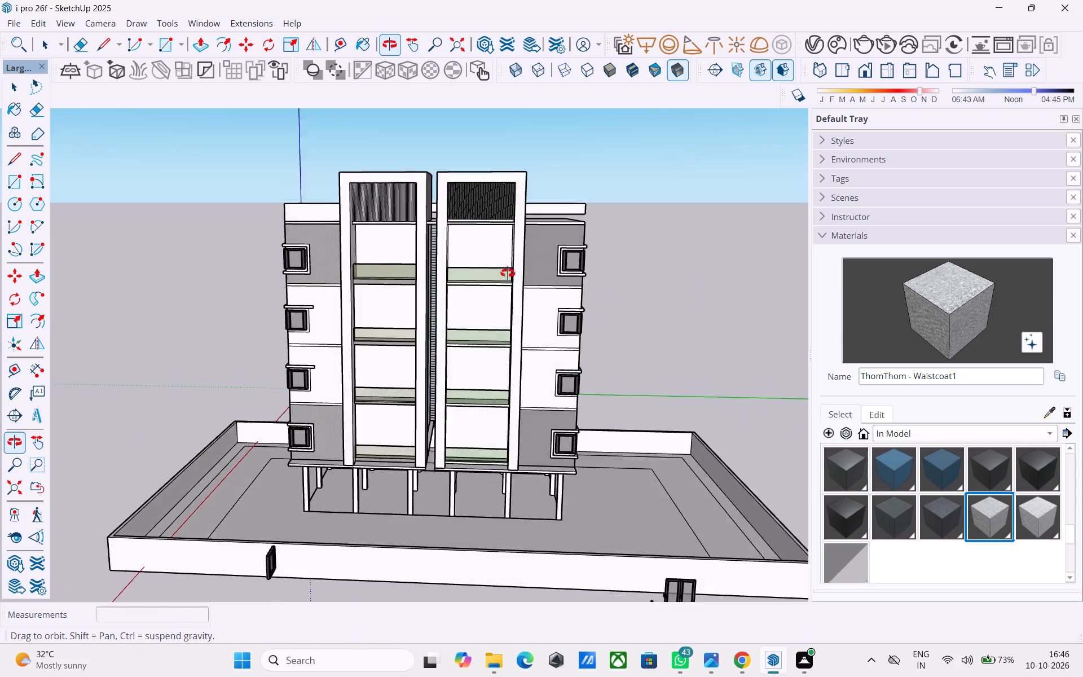
middle_drag(508, 273, 671, 288)
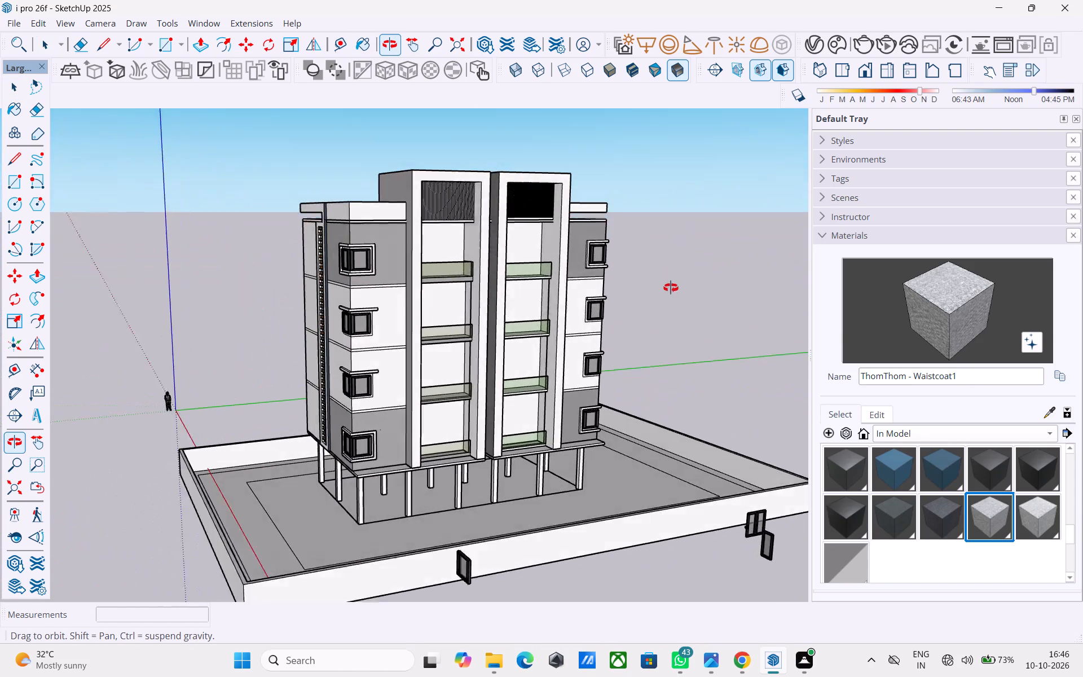
middle_drag(671, 288, 676, 282)
scroll(596, 326, down, 8)
middle_drag(558, 407, 849, 431)
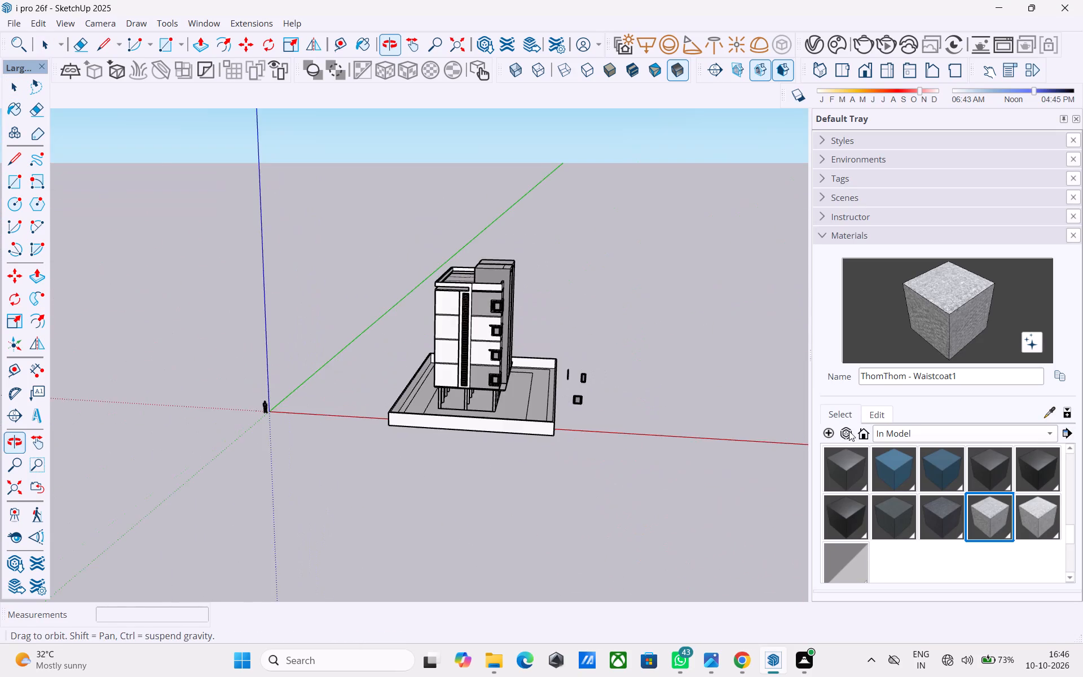
scroll(593, 413, up, 4)
drag(560, 347, 594, 411)
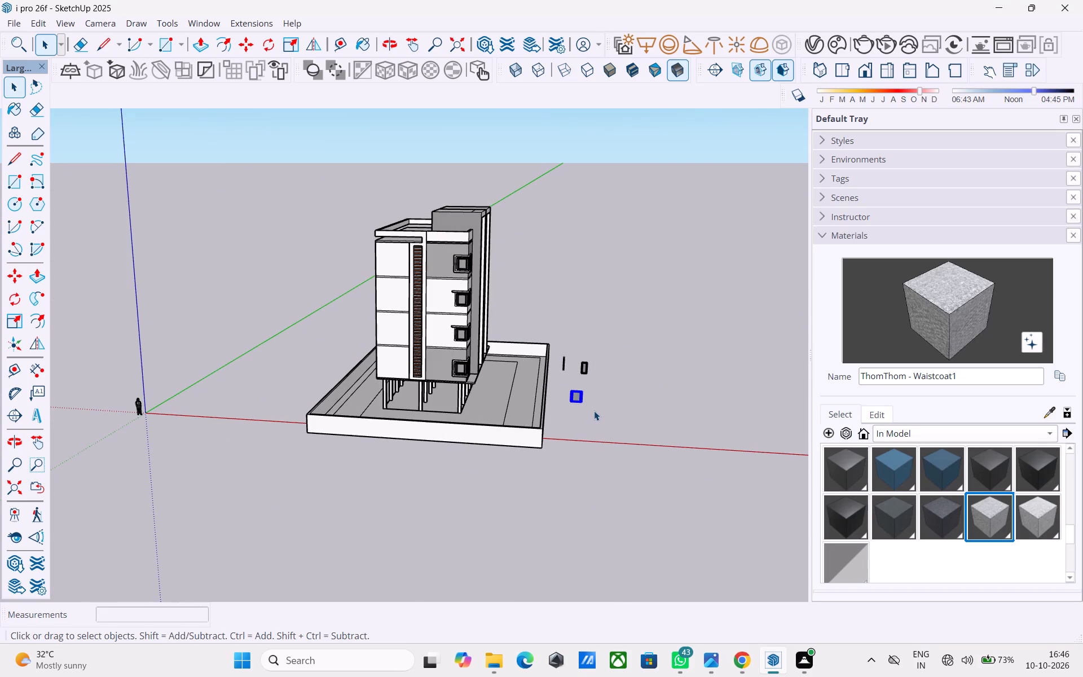
key(Delete)
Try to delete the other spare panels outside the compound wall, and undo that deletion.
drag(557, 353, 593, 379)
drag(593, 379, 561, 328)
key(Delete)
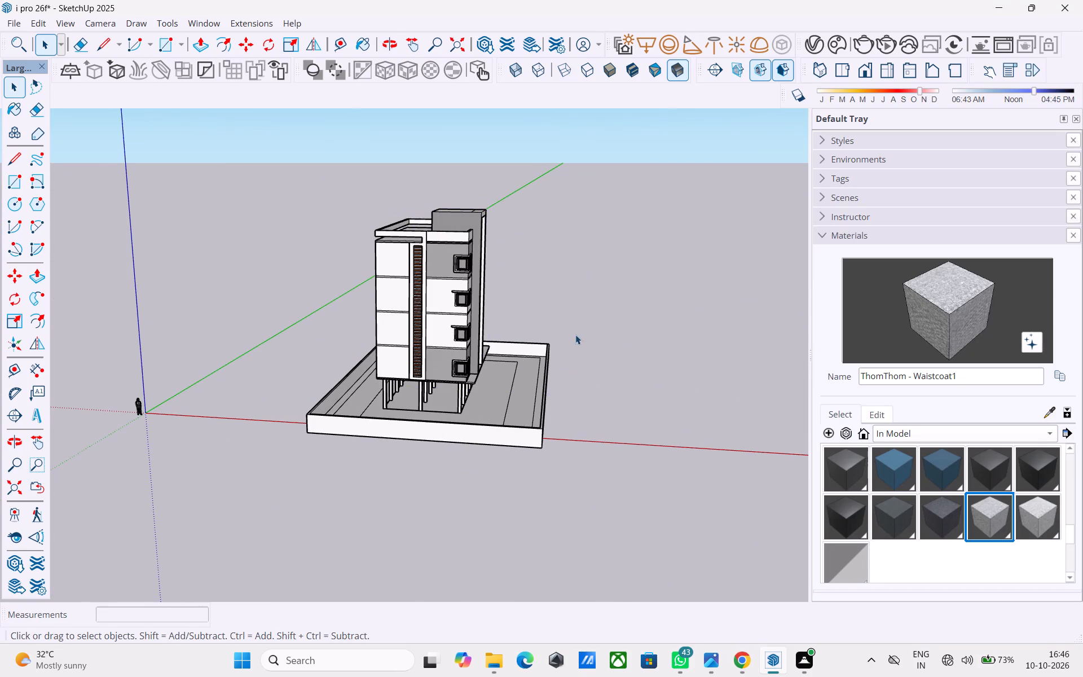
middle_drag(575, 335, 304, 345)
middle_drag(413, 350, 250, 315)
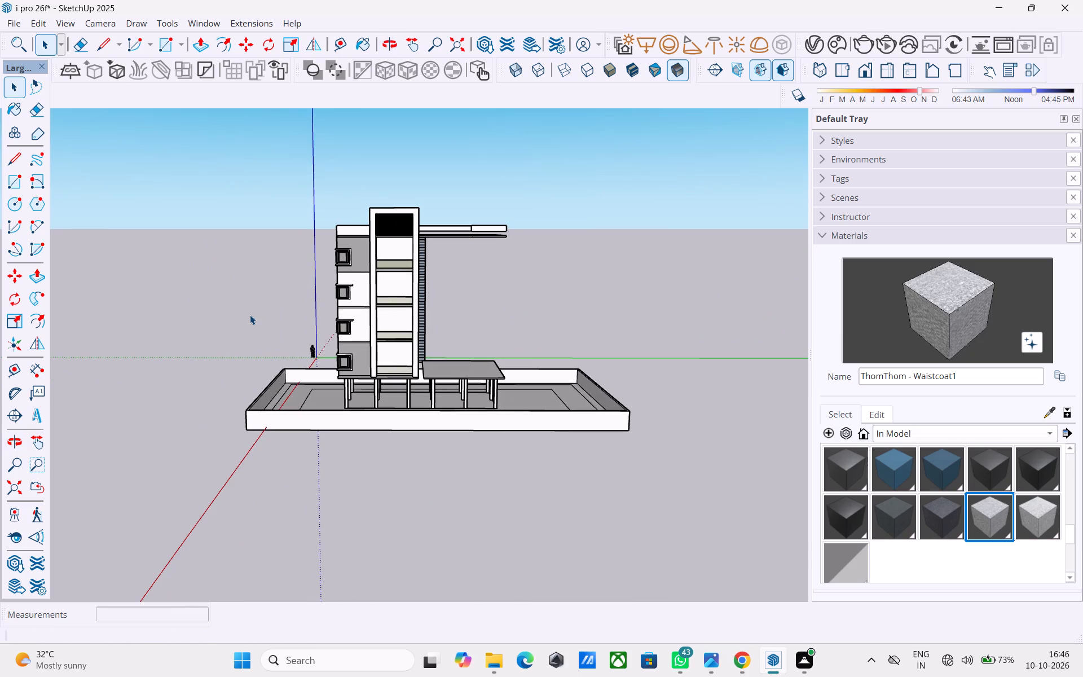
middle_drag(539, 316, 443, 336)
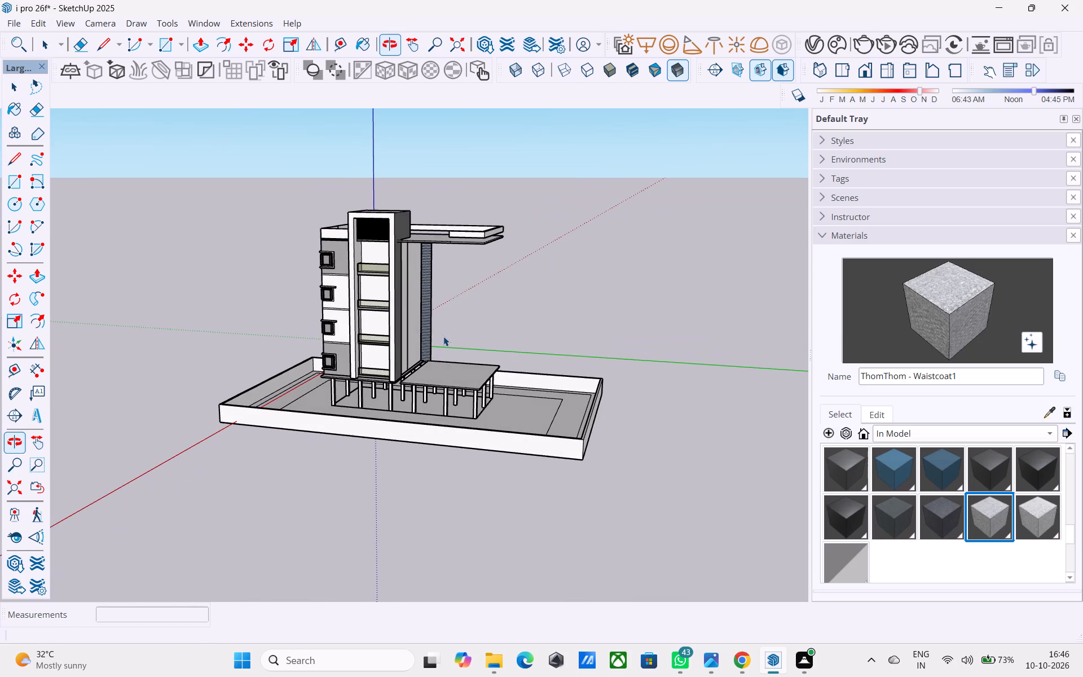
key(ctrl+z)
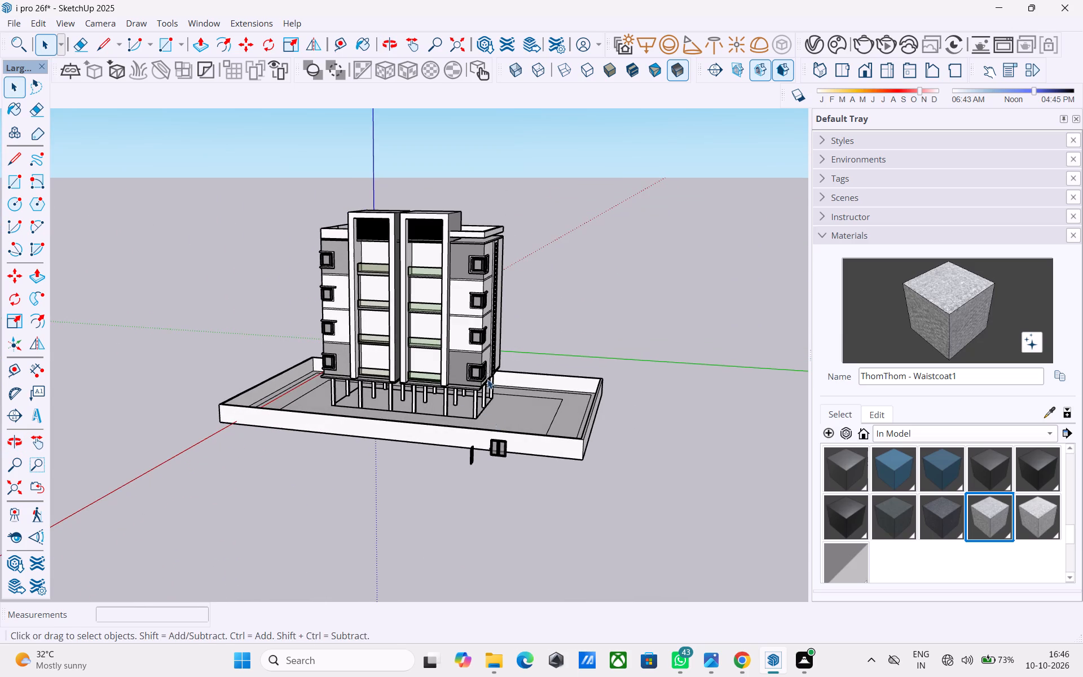
Delete the two remaining spare window panels outside the compound wall from the balcony wing's group, and leave the group.
double_click(466, 338)
middle_drag(563, 425, 390, 486)
scroll(372, 495, up, 4)
drag(376, 494, 346, 484)
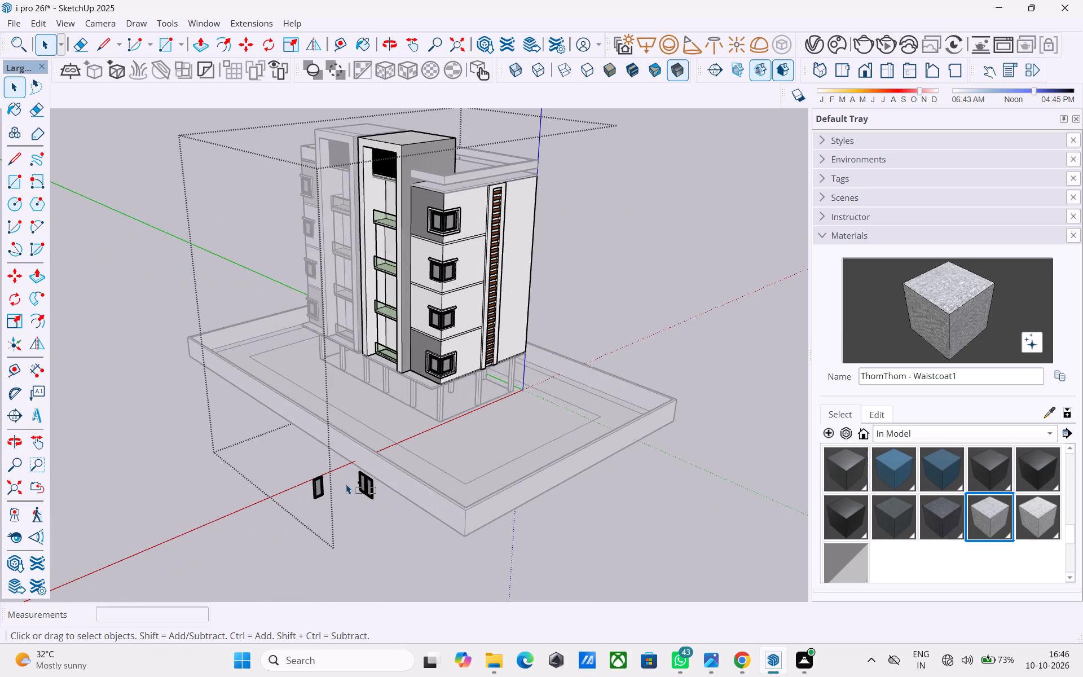
drag(346, 484, 341, 481)
key(Delete)
click(319, 485)
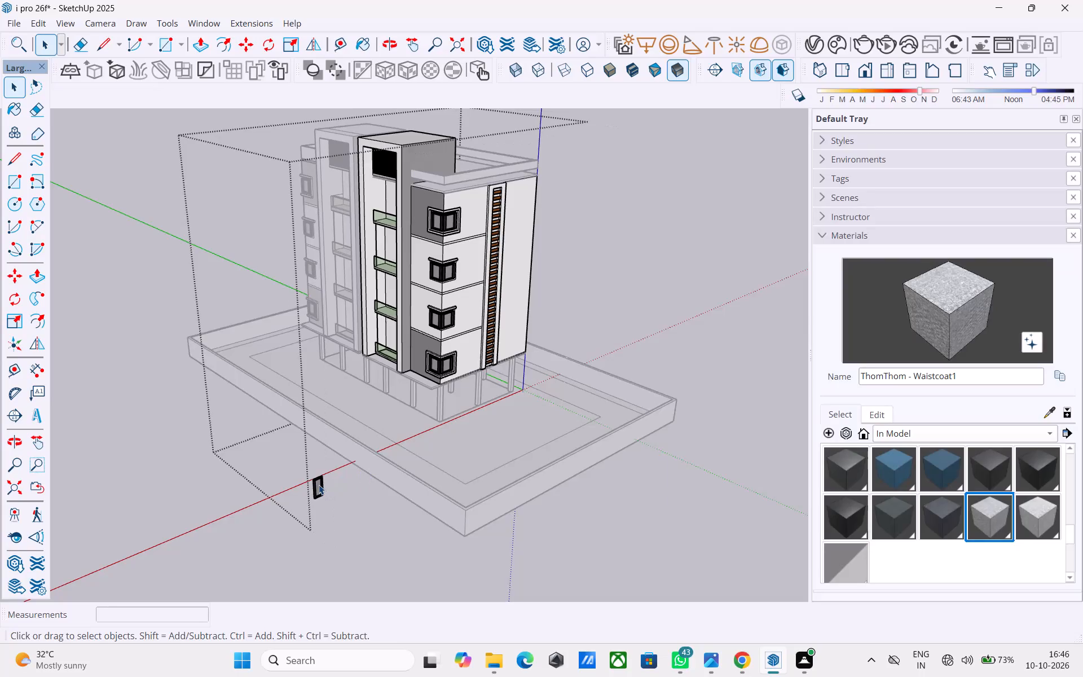
key(Delete)
scroll(323, 482, down, 3)
click(516, 344)
click(589, 286)
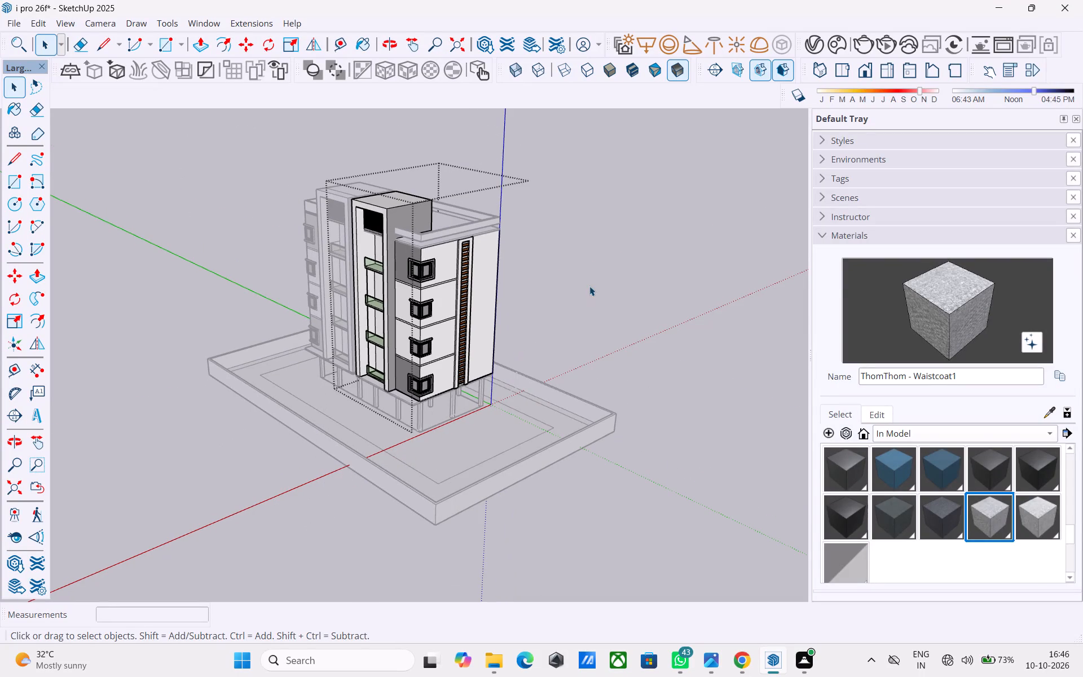
Examine the building's front facade, balcony towers, corner windows, roof and side walls from several angles.
middle_drag(521, 341, 670, 380)
shift+middle_drag(599, 385, 617, 336)
middle_drag(612, 340, 614, 345)
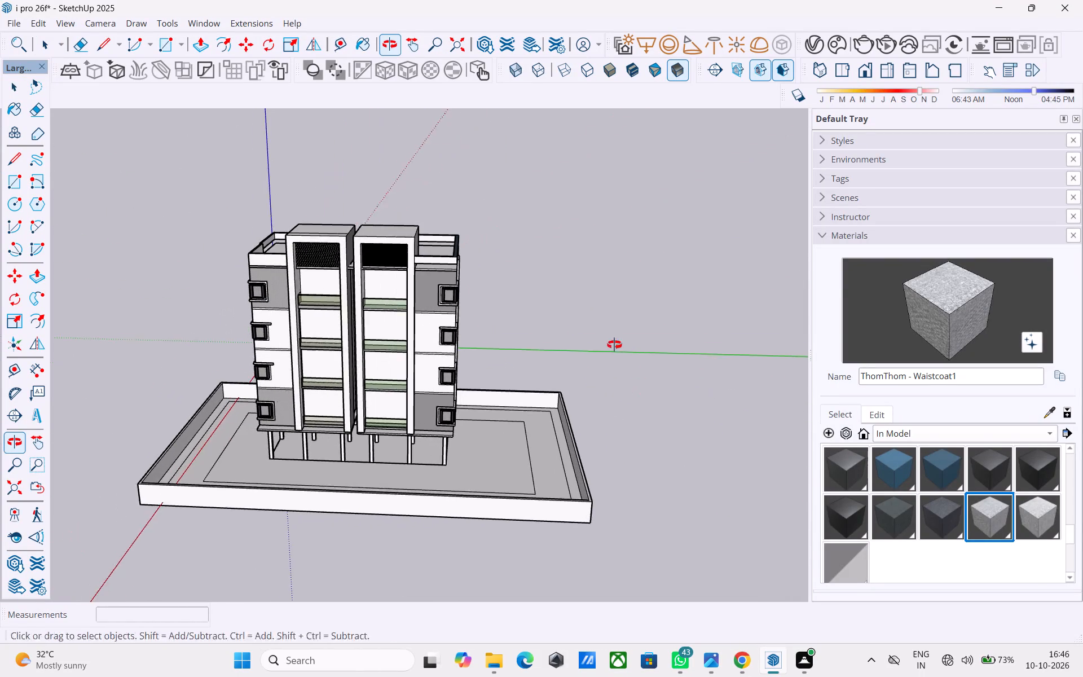
middle_drag(614, 345, 641, 358)
middle_drag(415, 368, 419, 395)
scroll(418, 395, up, 1)
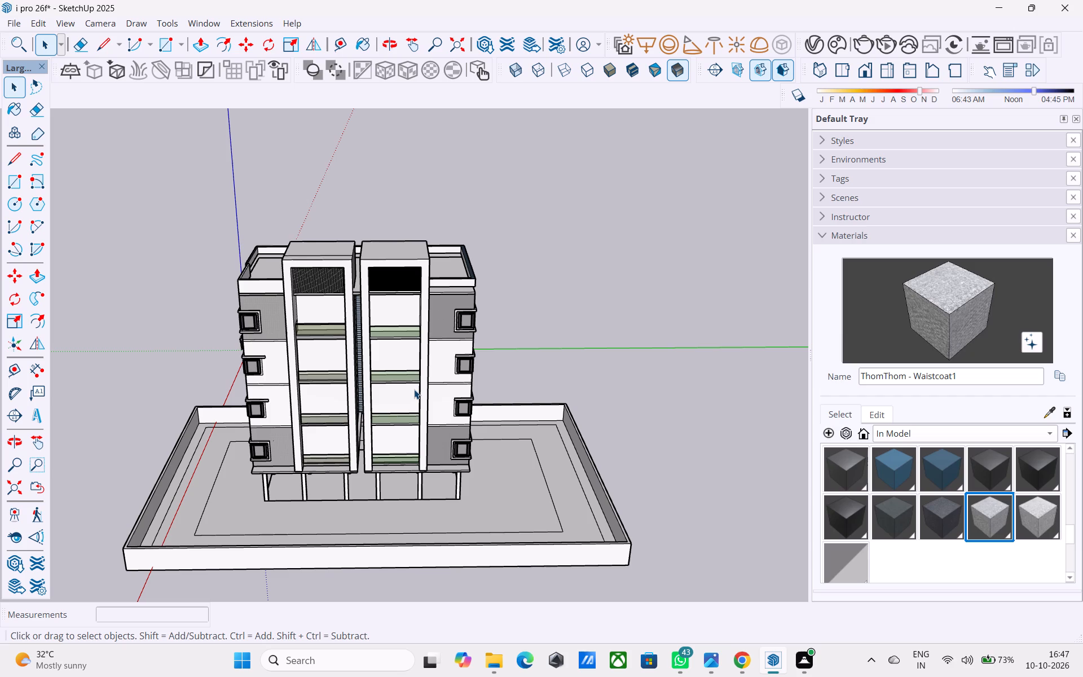
middle_drag(402, 398, 400, 515)
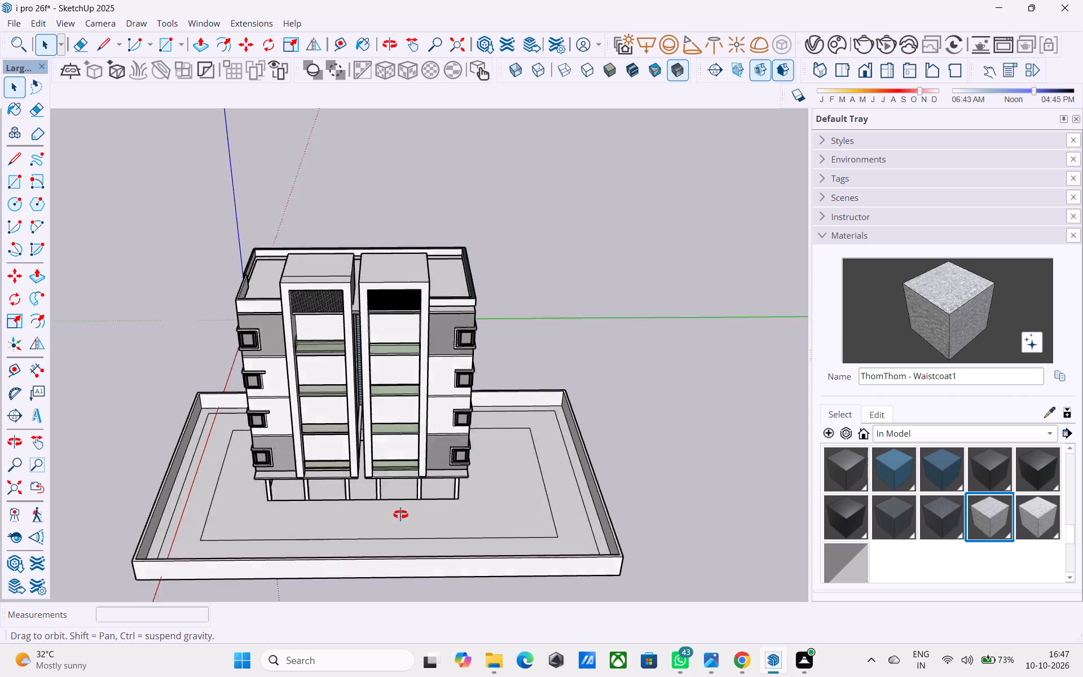
middle_drag(400, 515, 401, 625)
middle_drag(381, 380, 656, 240)
scroll(361, 333, up, 5)
middle_drag(353, 363, 378, 346)
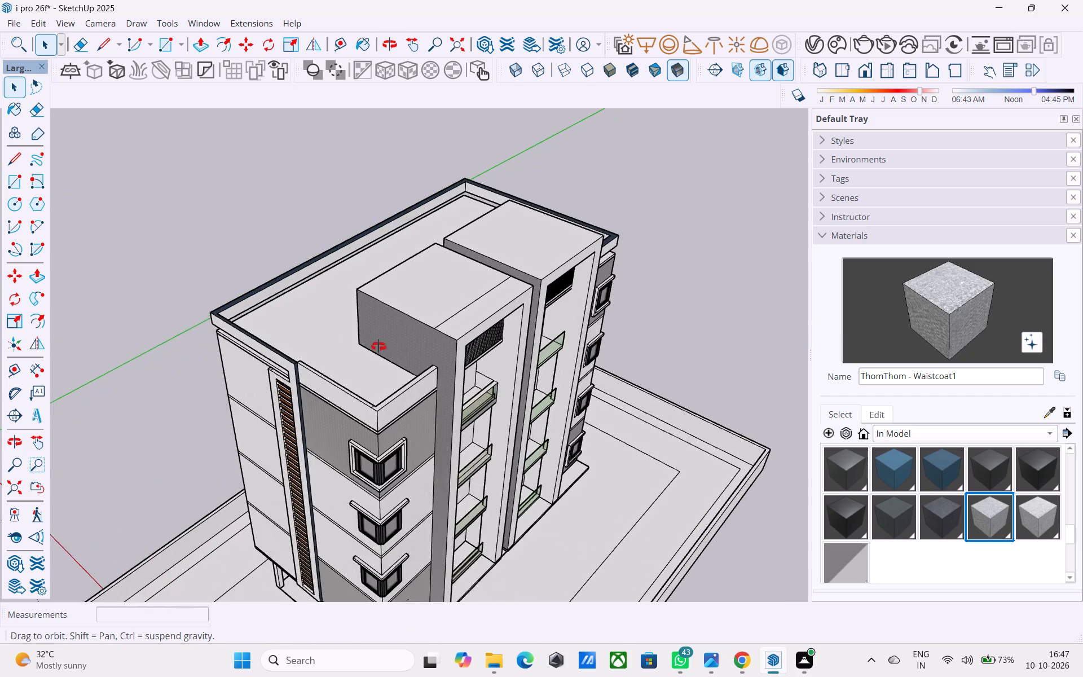
middle_drag(378, 346, 582, 241)
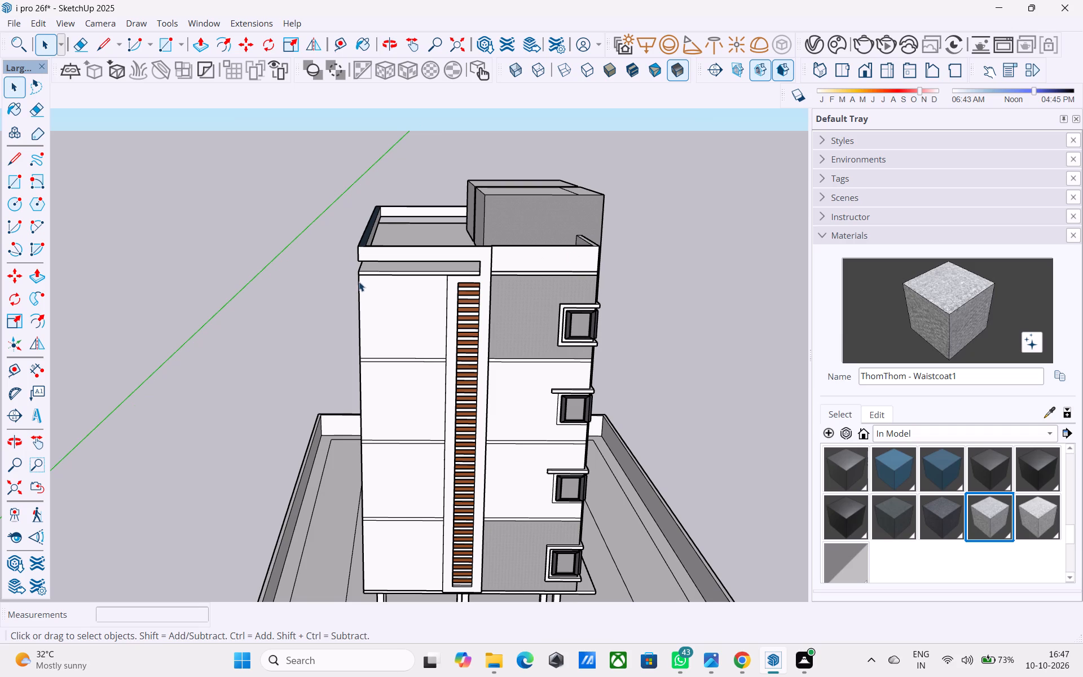
scroll(353, 282, down, 2)
middle_drag(517, 335, 205, 310)
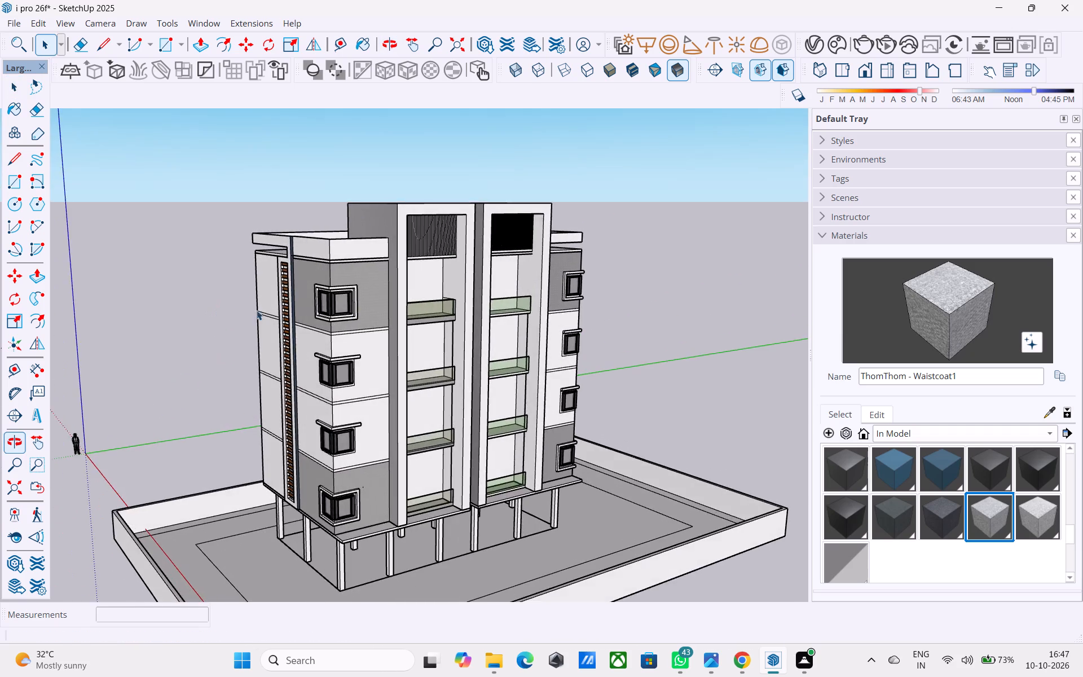
middle_drag(544, 311, 108, 360)
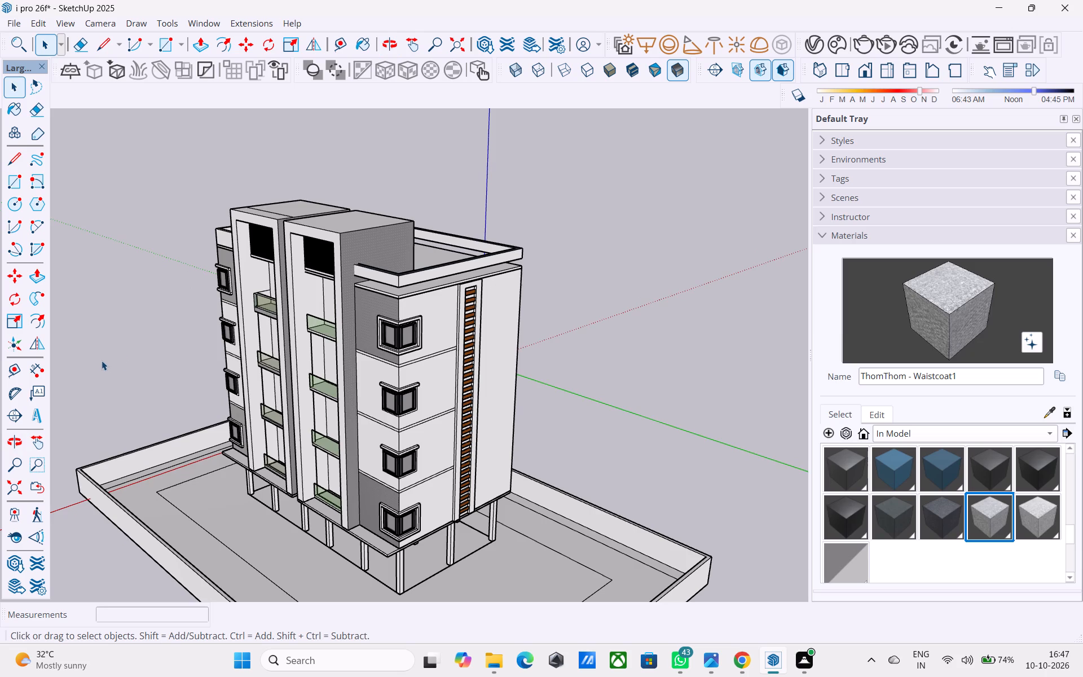
scroll(460, 467, down, 4)
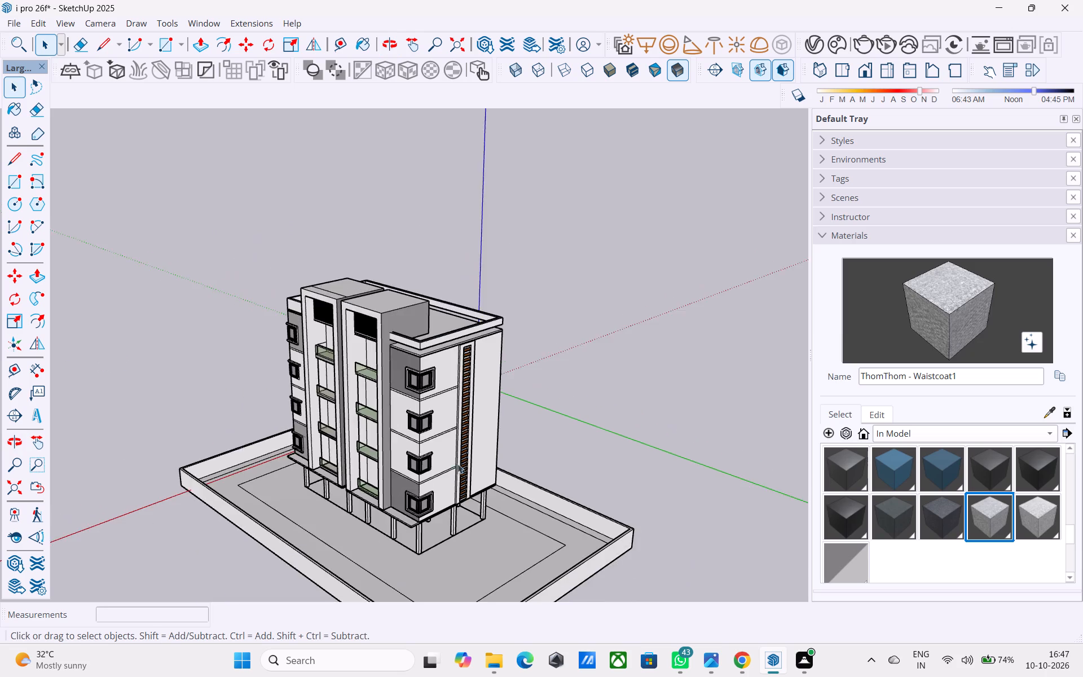
middle_drag(454, 456, 527, 404)
middle_drag(358, 404, 568, 420)
scroll(487, 398, up, 6)
middle_drag(471, 395, 725, 370)
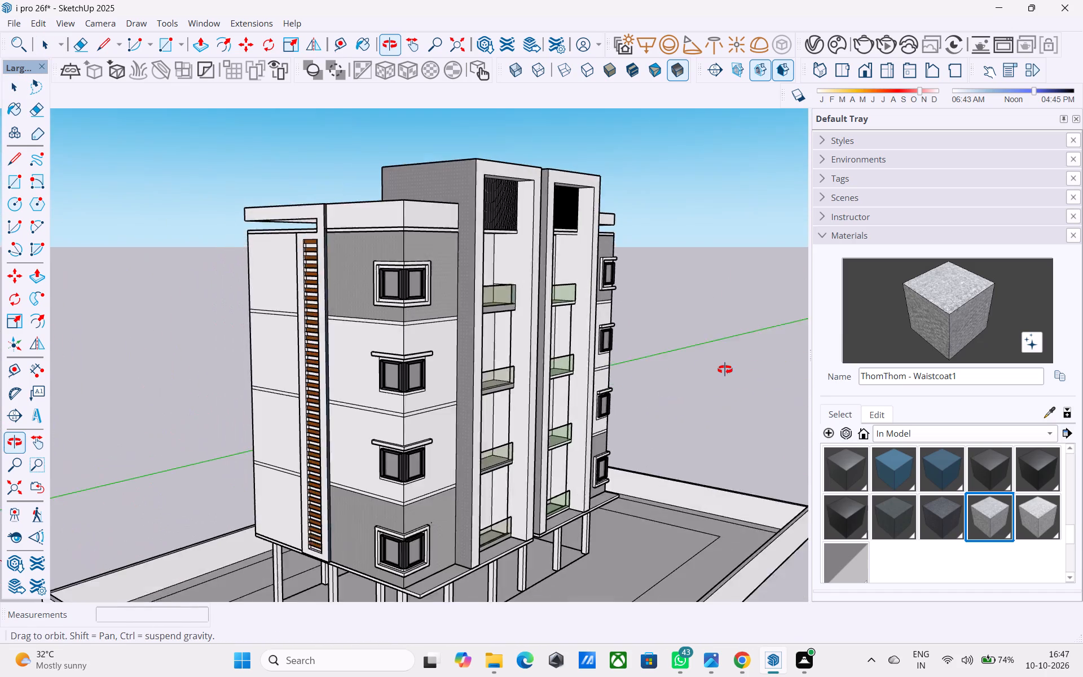
middle_drag(725, 370, 532, 338)
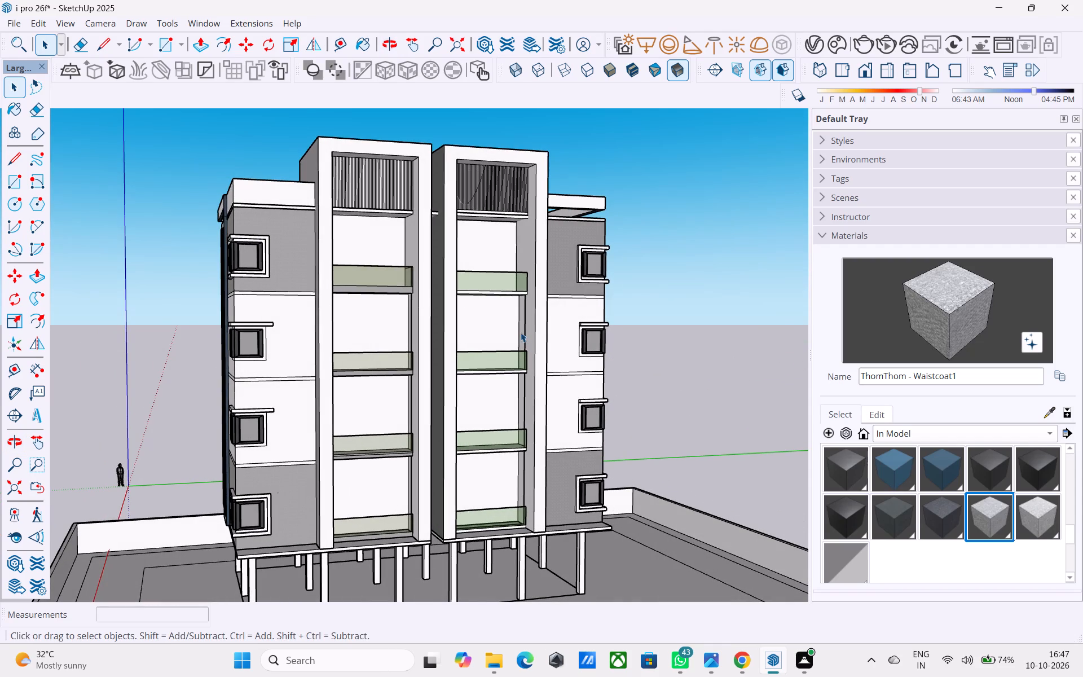
middle_drag(429, 311, 326, 348)
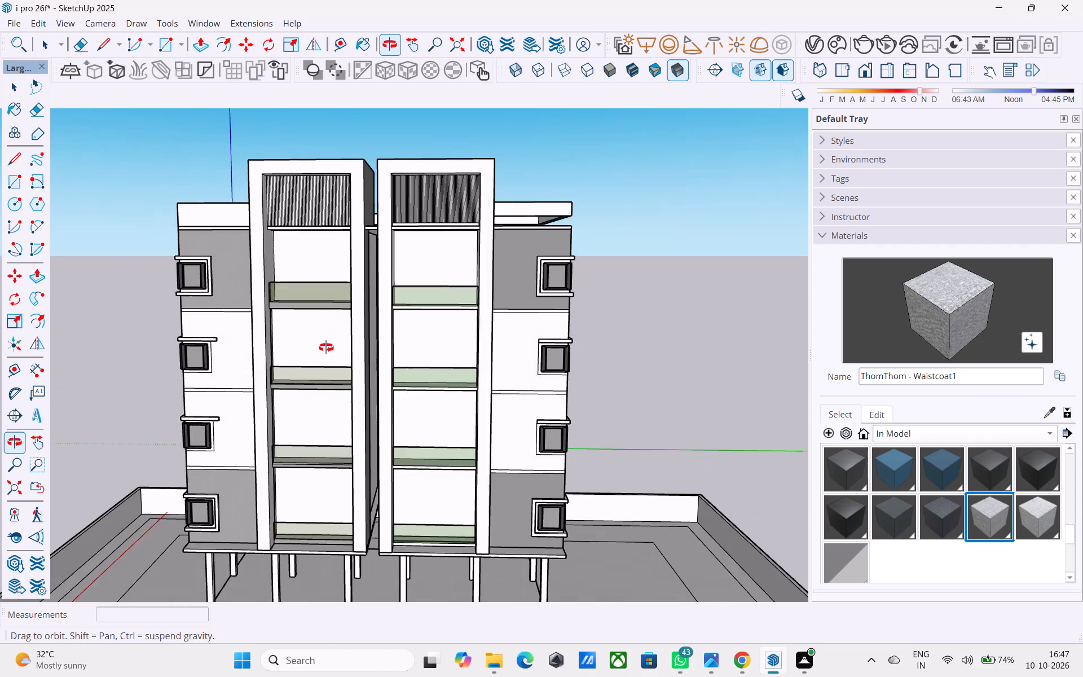
middle_drag(326, 348, 302, 462)
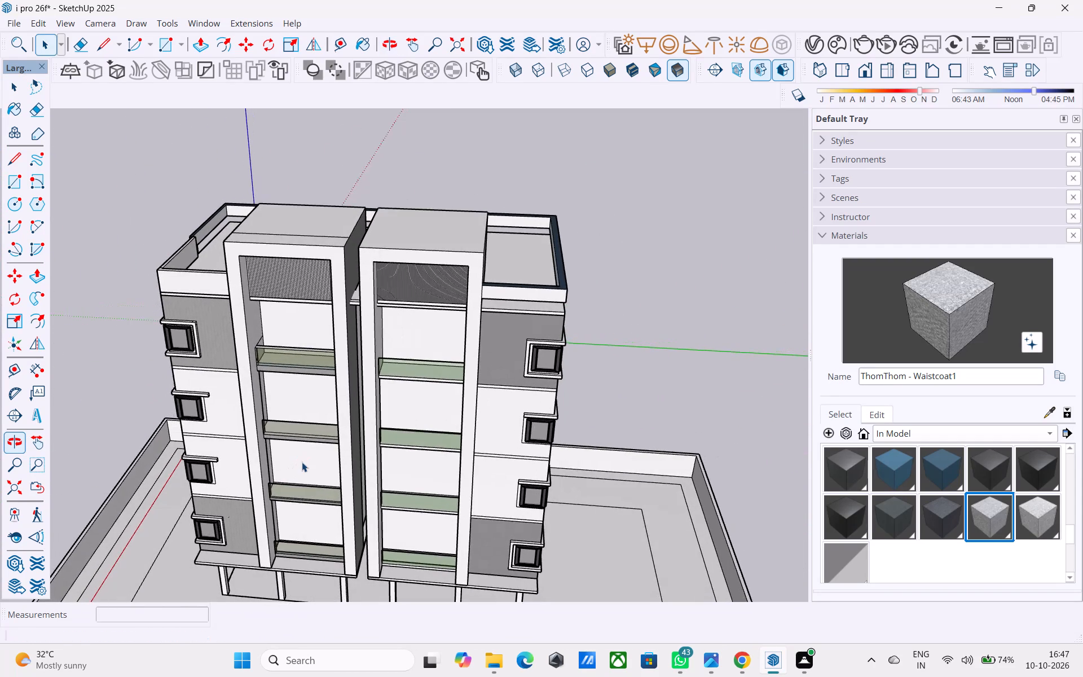
middle_drag(444, 453, 442, 419)
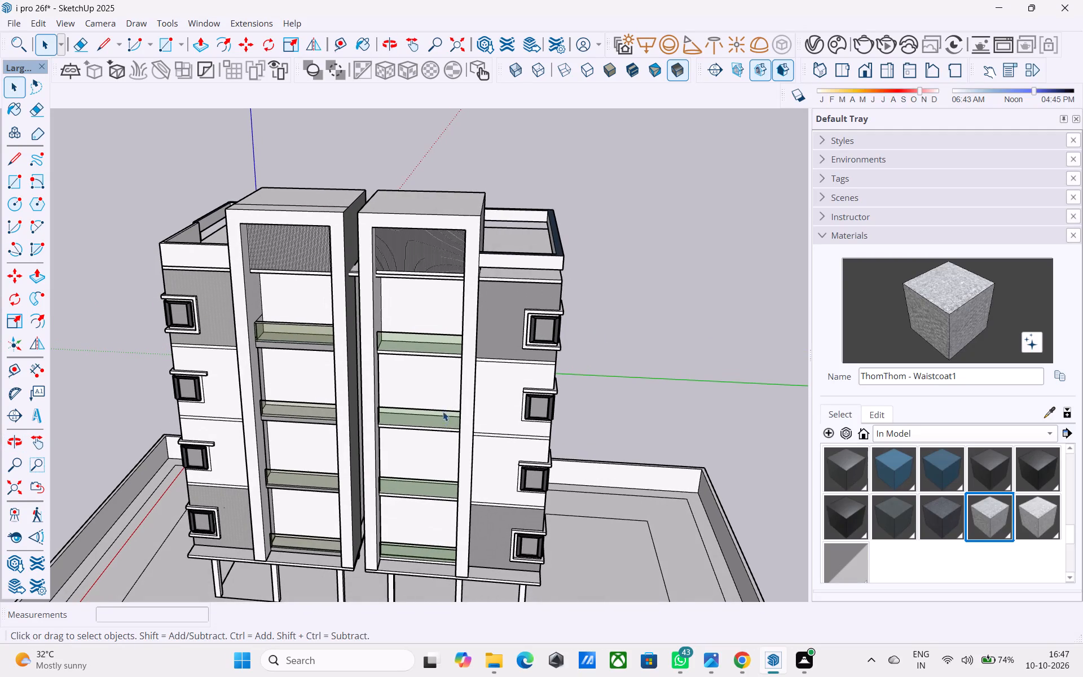
Paint the front faces of the right wing's top-floor and lowest-floor grey bands with ThomThom - Jumper1.
click(904, 468)
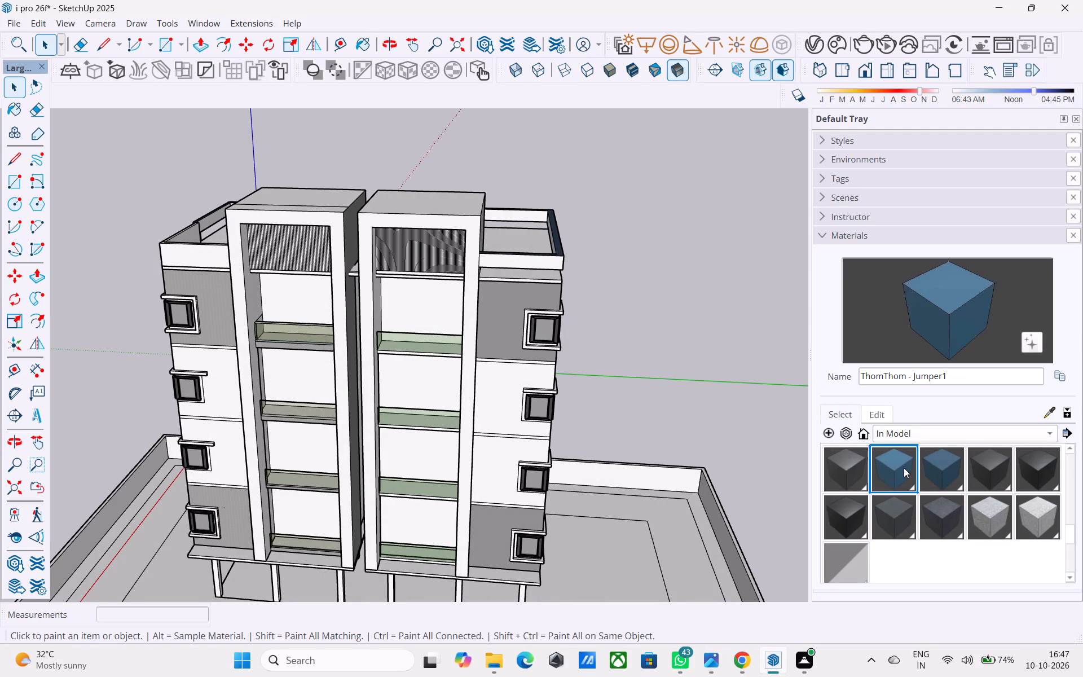
key(space)
double_click(513, 316)
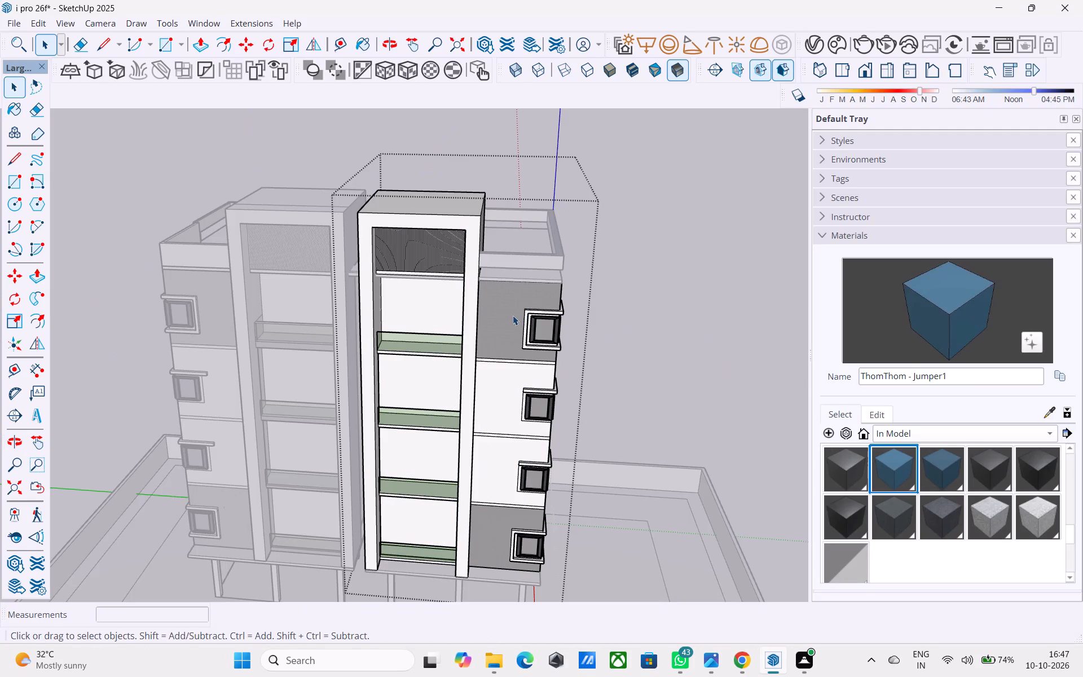
click(956, 307)
click(494, 315)
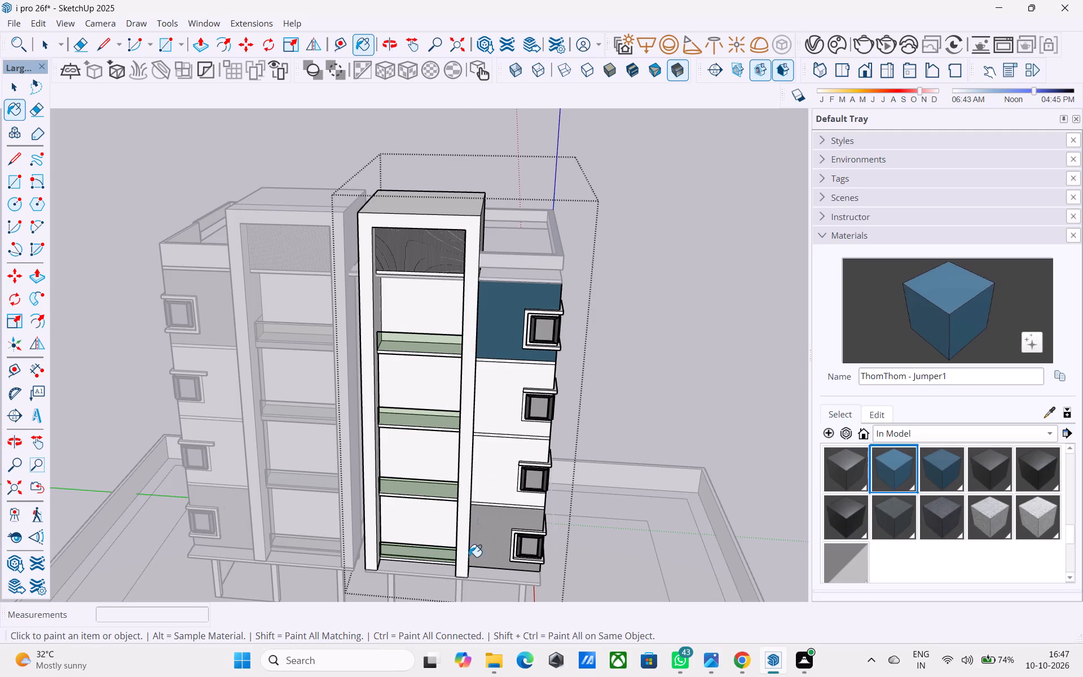
click(488, 542)
key(space)
click(620, 430)
Paint the front faces of the left wing's top-floor and lowest-floor grey bands with ThomThom - Jumper1.
middle_drag(579, 430, 641, 363)
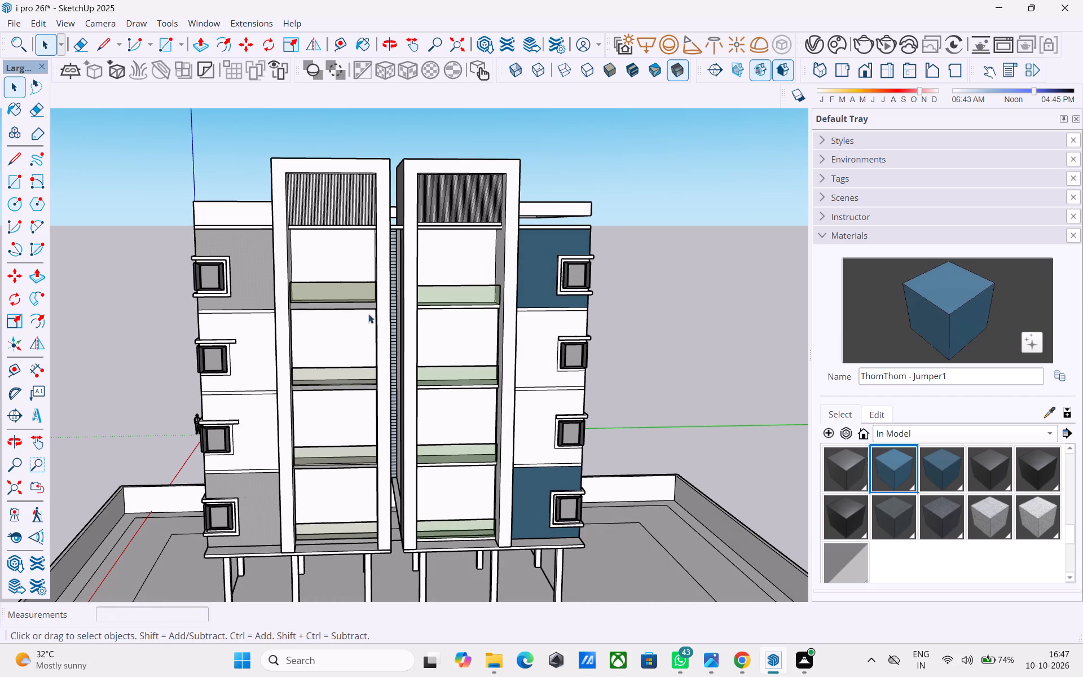
click(261, 273)
double_click(252, 278)
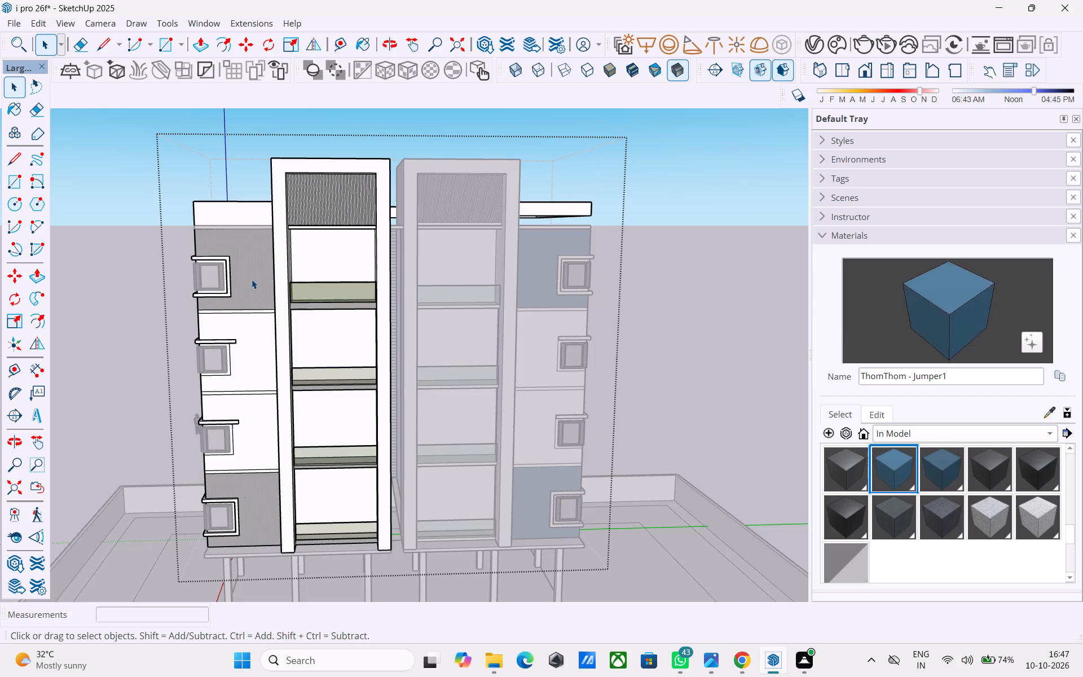
click(252, 279)
click(243, 296)
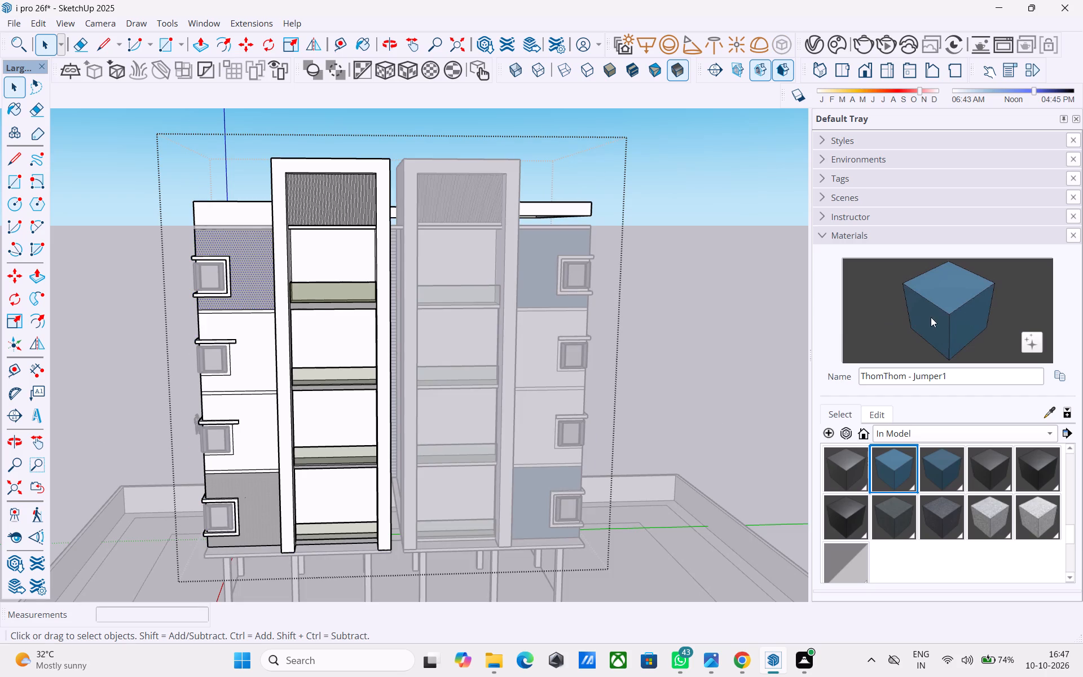
click(967, 312)
click(257, 274)
click(258, 494)
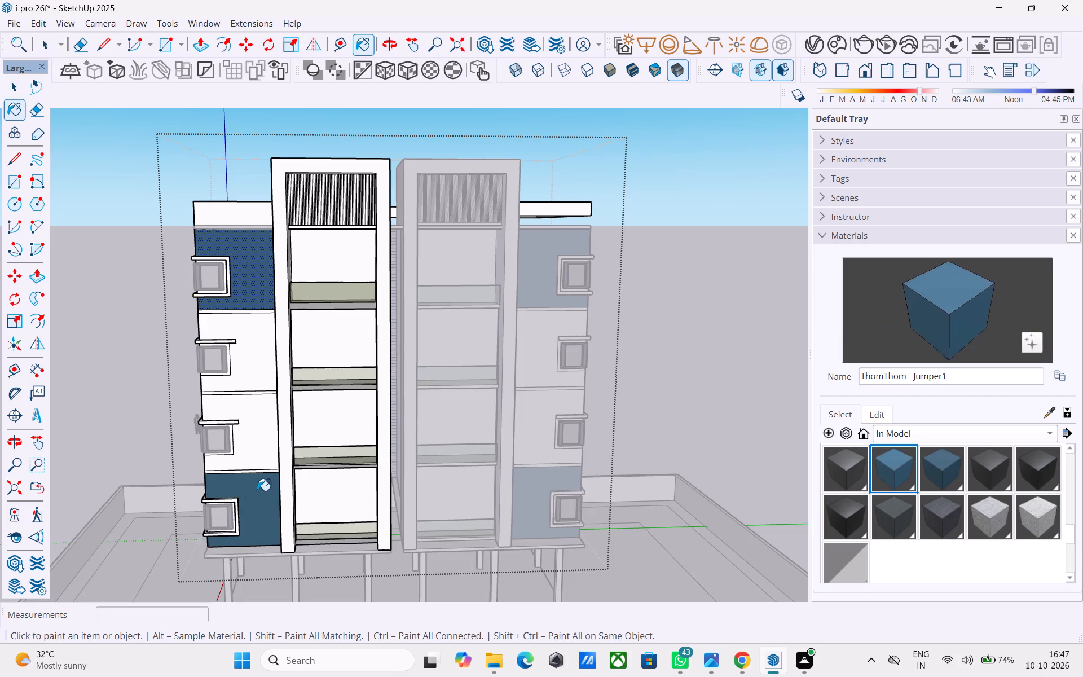
key(space)
Paint the side faces of the left wing's top-floor and lowest-floor bands, beside the louvre strip, with ThomThom - Jumper1.
middle_drag(256, 477, 583, 476)
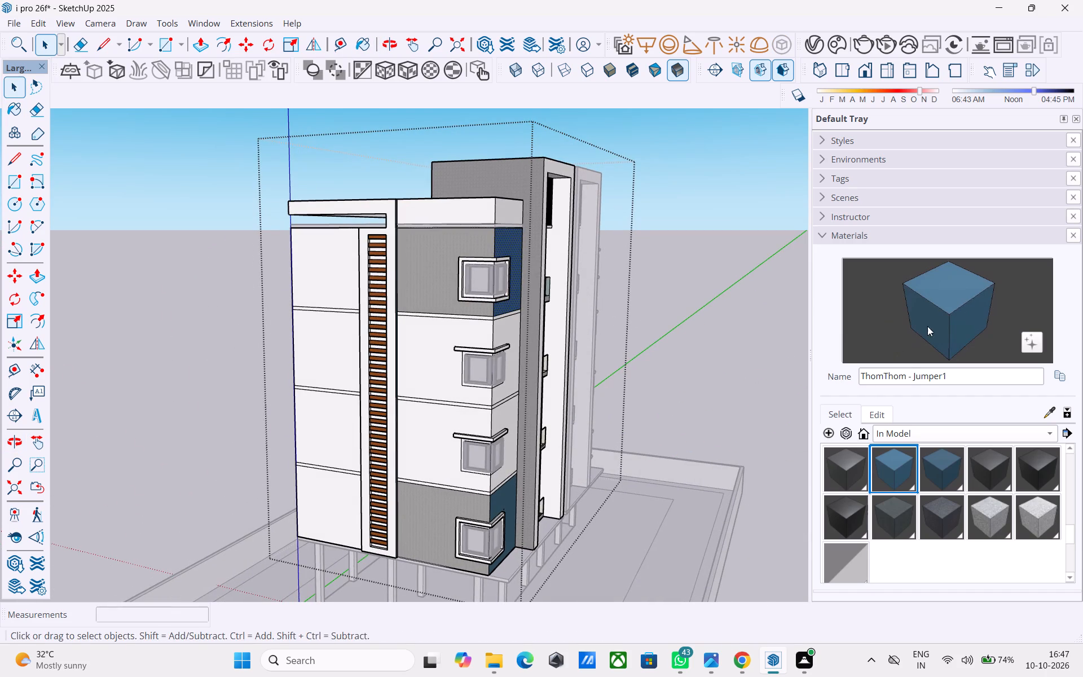
drag(928, 323, 913, 317)
click(444, 257)
click(425, 512)
key(space)
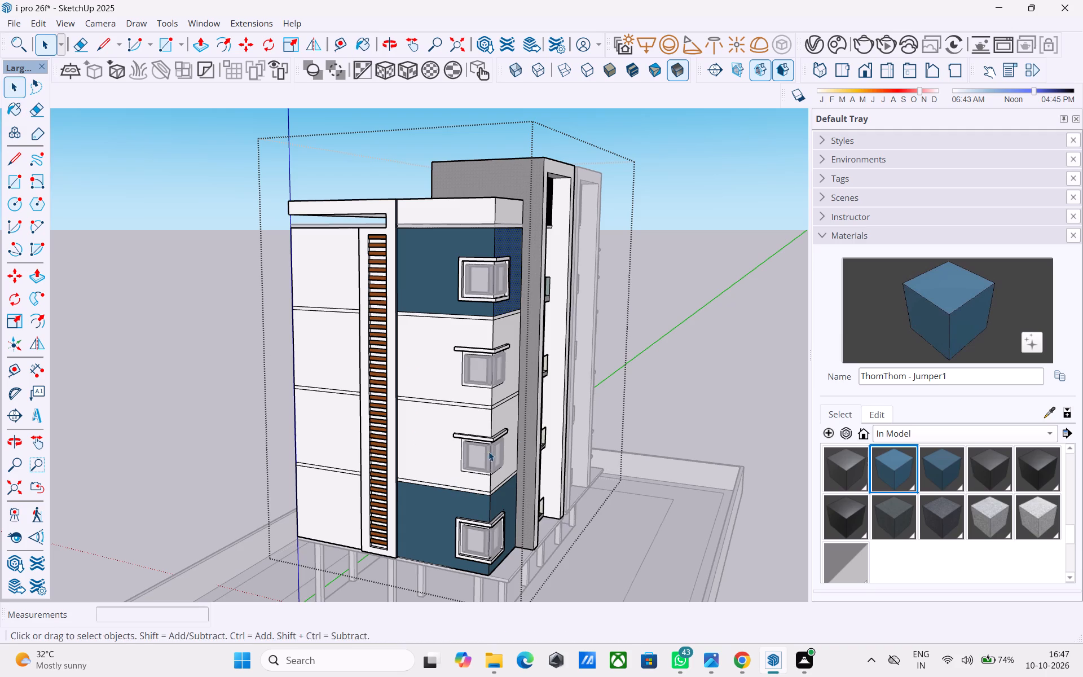
middle_drag(600, 415, 439, 437)
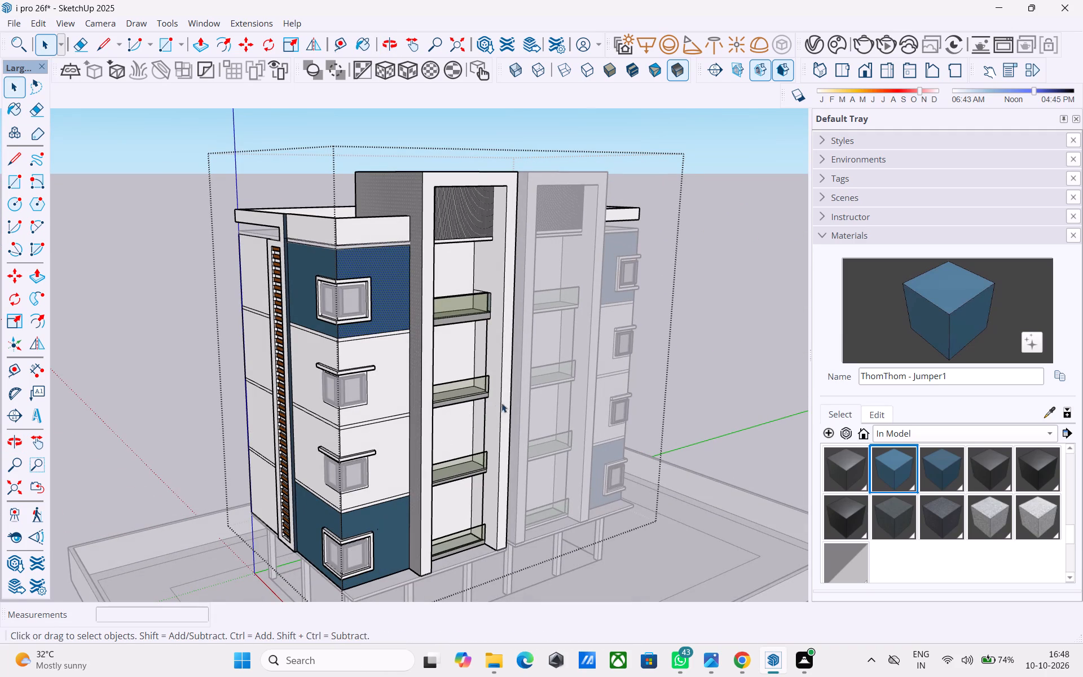
click(684, 349)
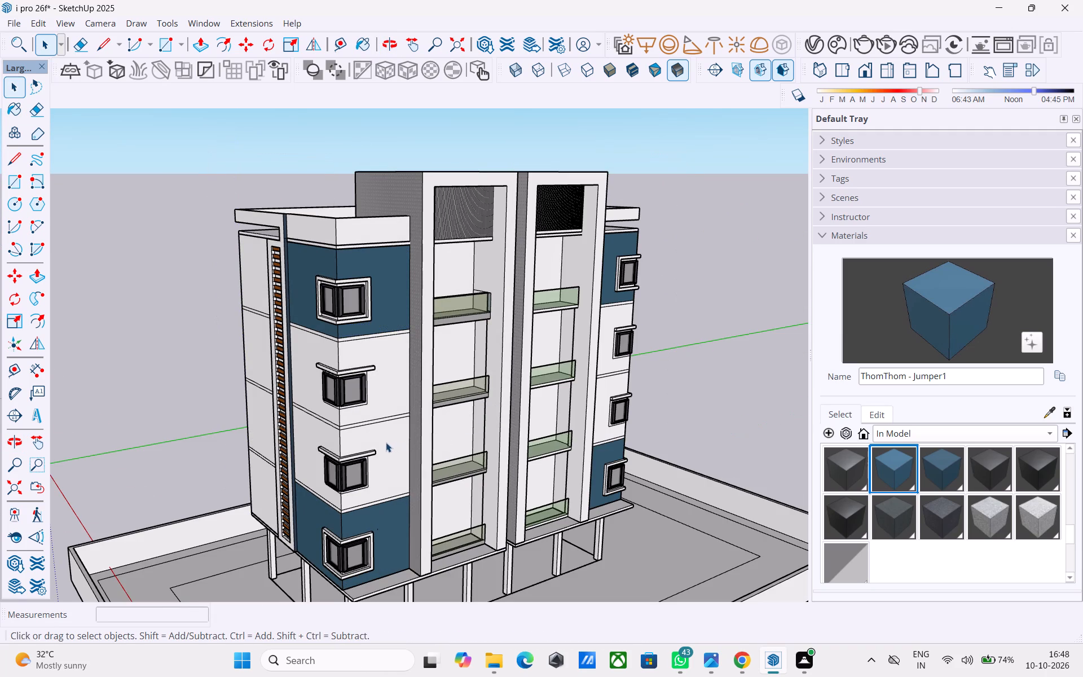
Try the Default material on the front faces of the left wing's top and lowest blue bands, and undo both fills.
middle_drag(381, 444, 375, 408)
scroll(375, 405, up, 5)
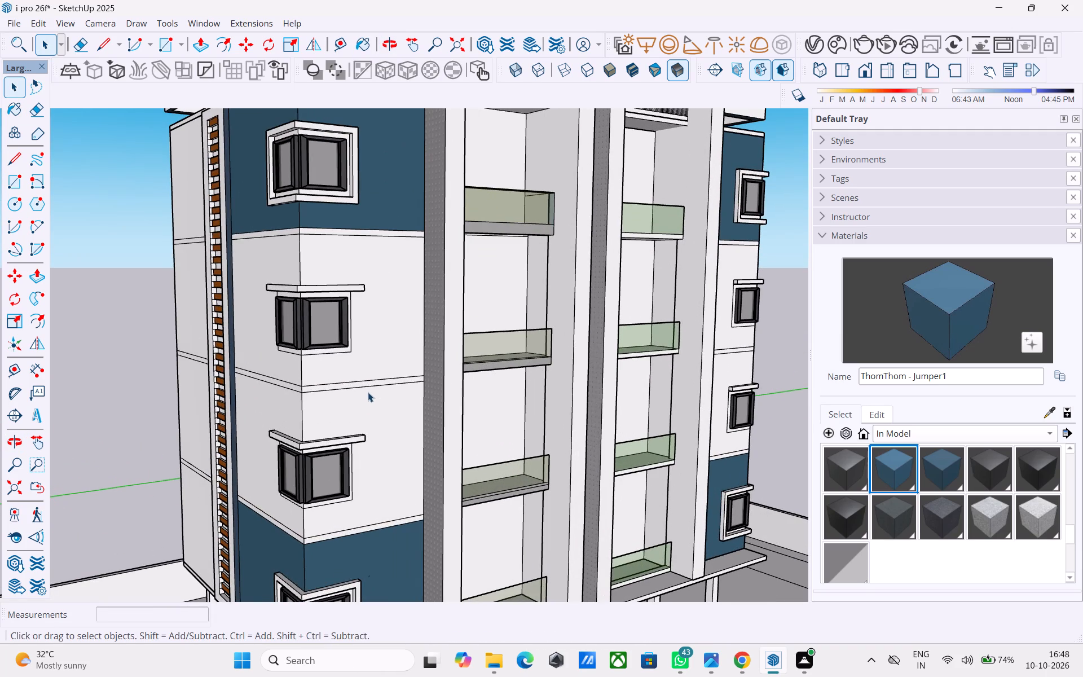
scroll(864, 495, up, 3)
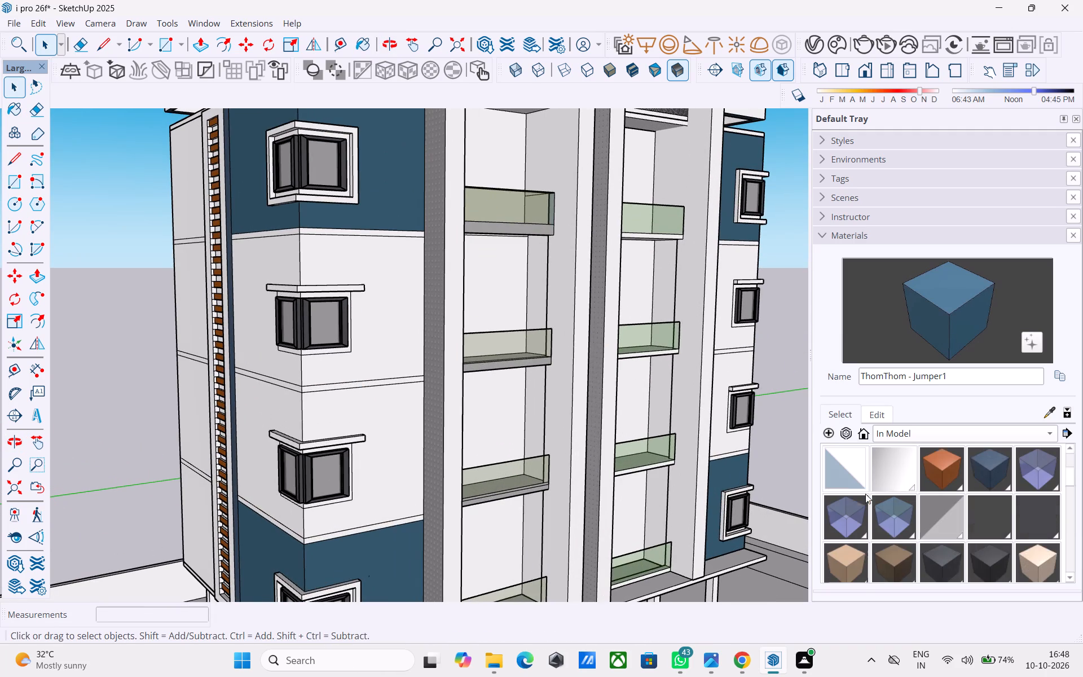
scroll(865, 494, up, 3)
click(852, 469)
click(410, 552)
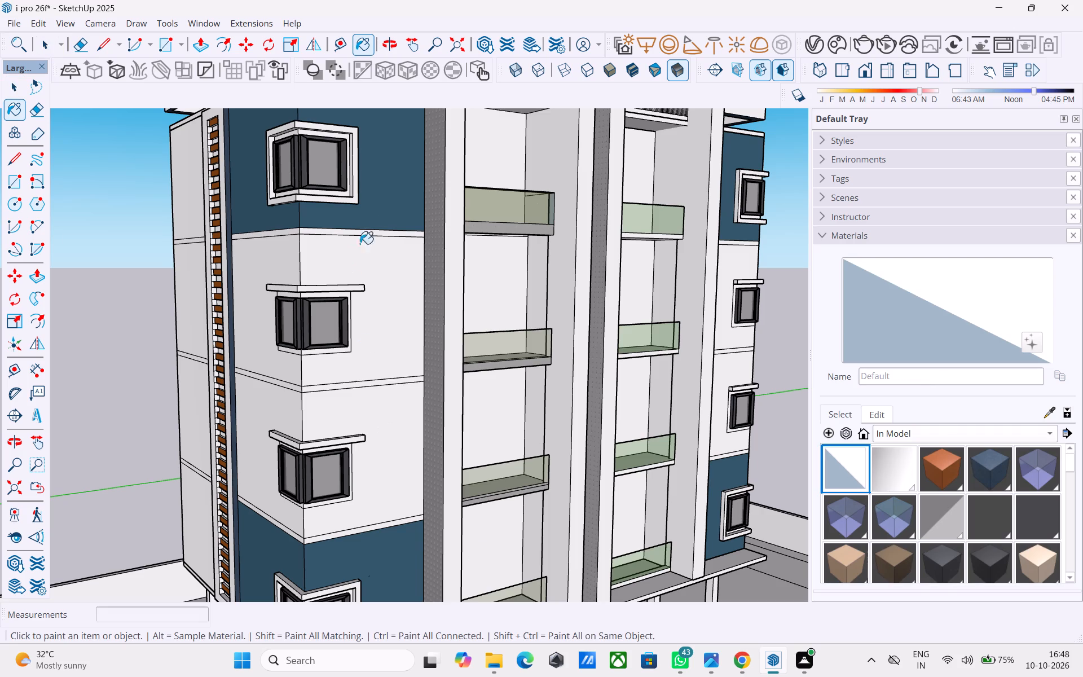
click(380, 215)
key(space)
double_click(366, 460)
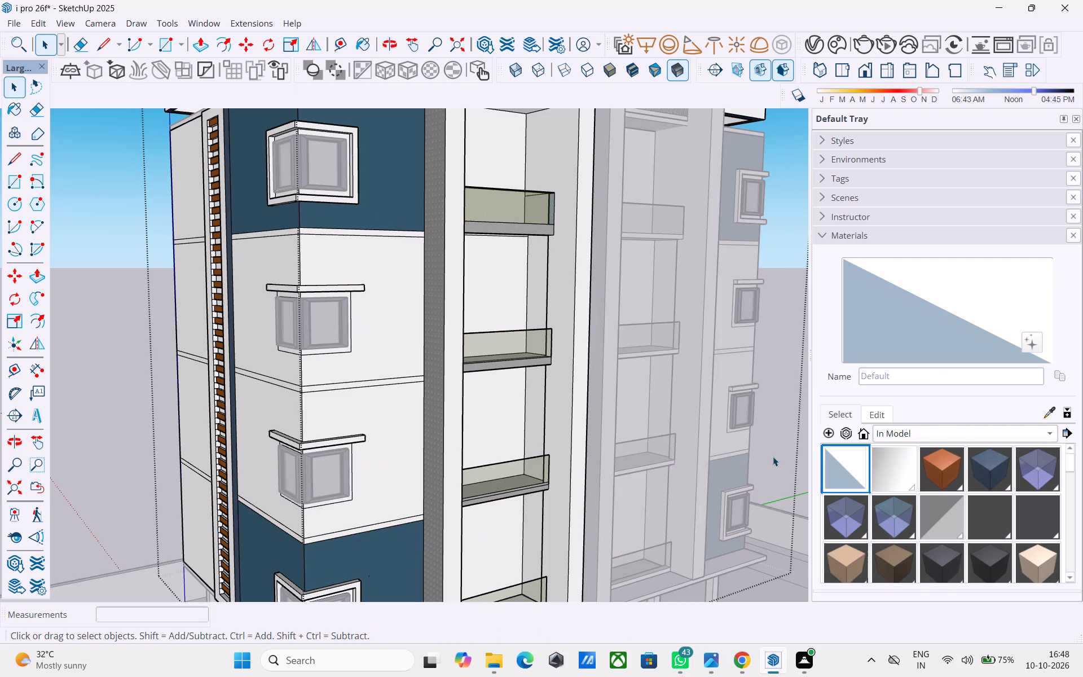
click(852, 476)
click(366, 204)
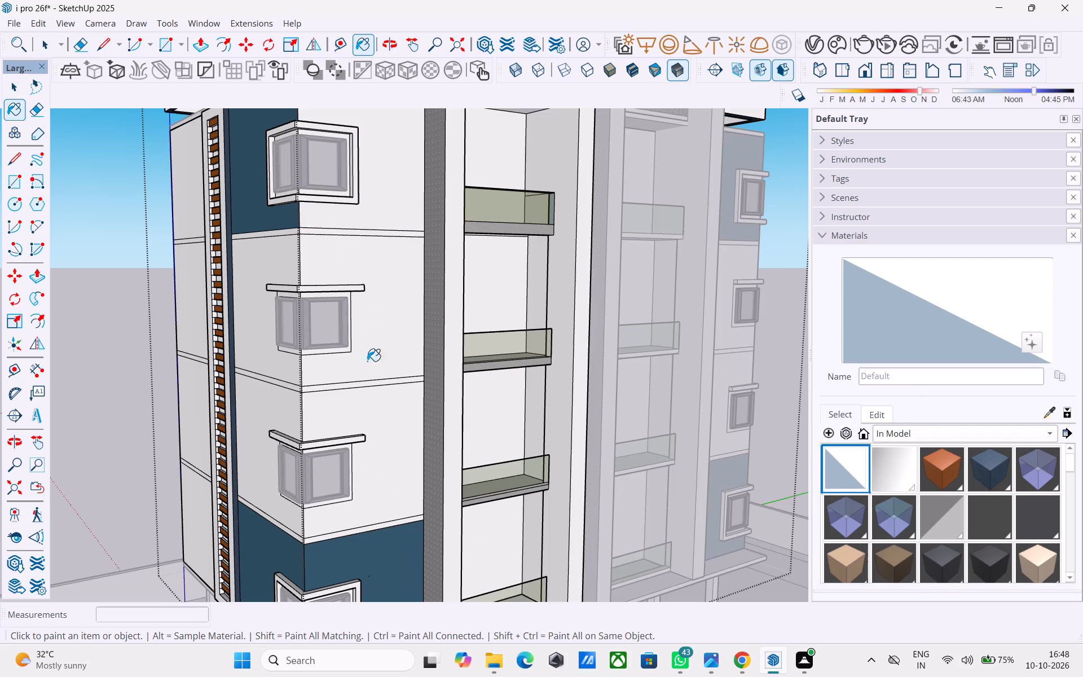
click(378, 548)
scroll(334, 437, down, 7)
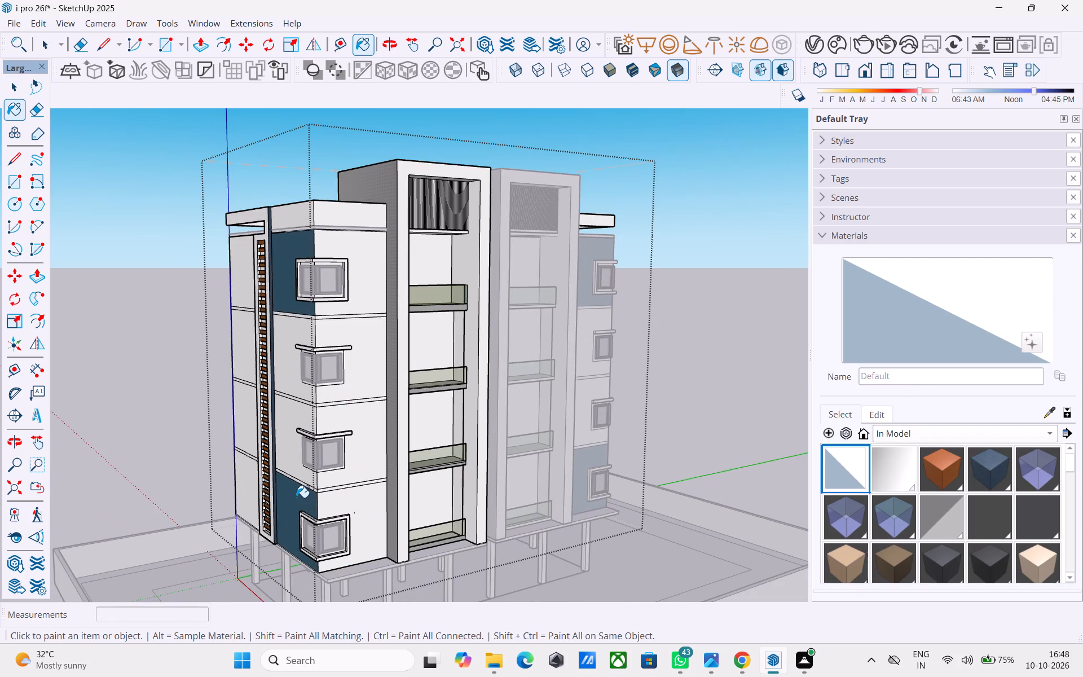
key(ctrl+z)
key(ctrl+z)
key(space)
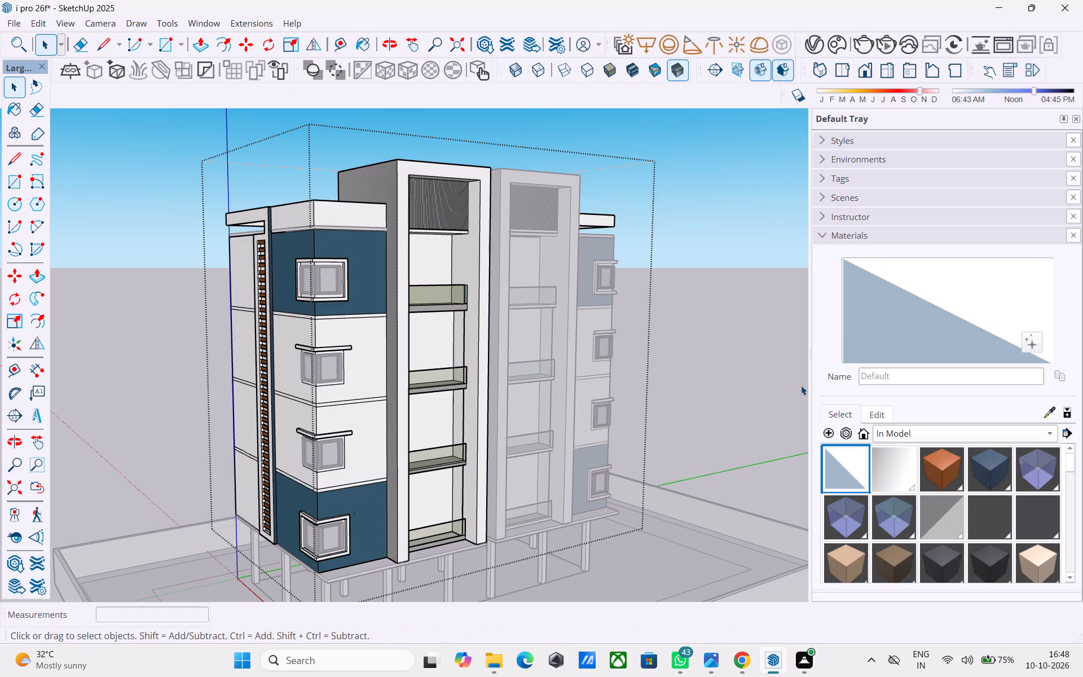
Close the left wing's group and save the model, purging the unused items.
click(754, 384)
key(ctrl+s)
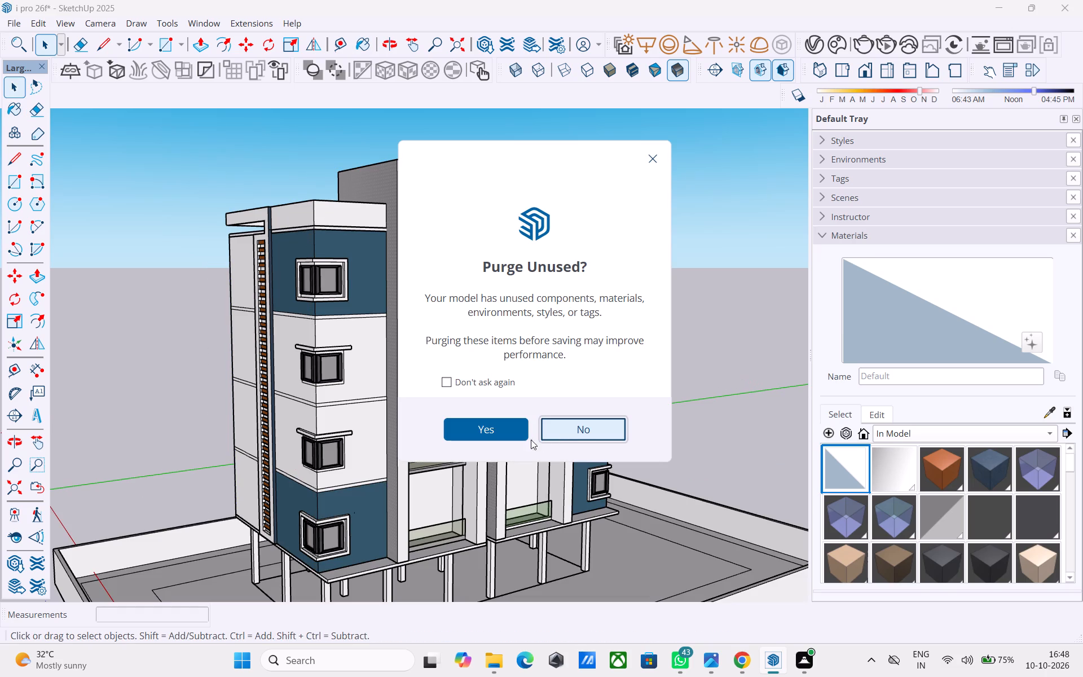
click(481, 429)
key(ctrl+s)
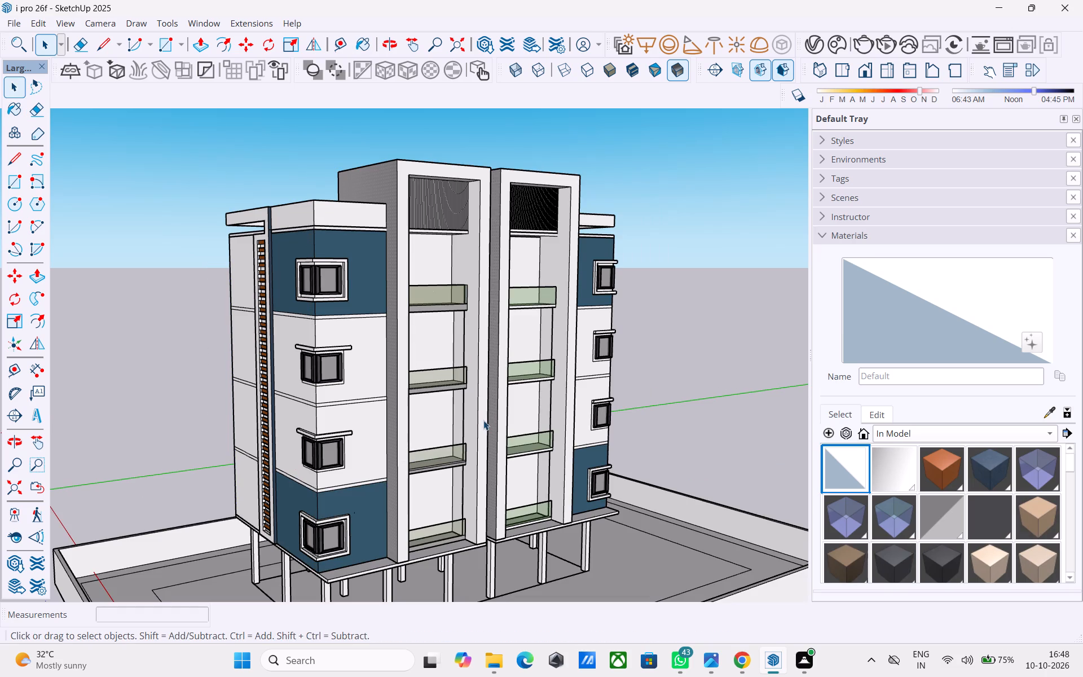
key(space)
Paint the ground's outer ring strip inside the compound wall with ThomThom - Buttons1.
middle_drag(546, 419, 372, 442)
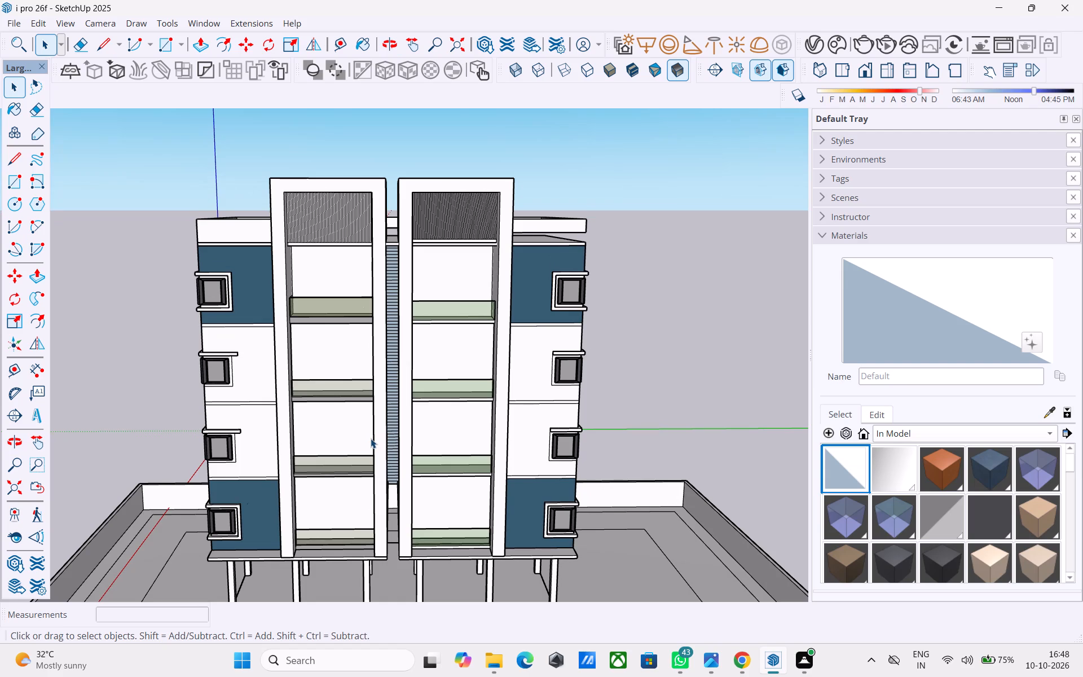
scroll(356, 436, down, 7)
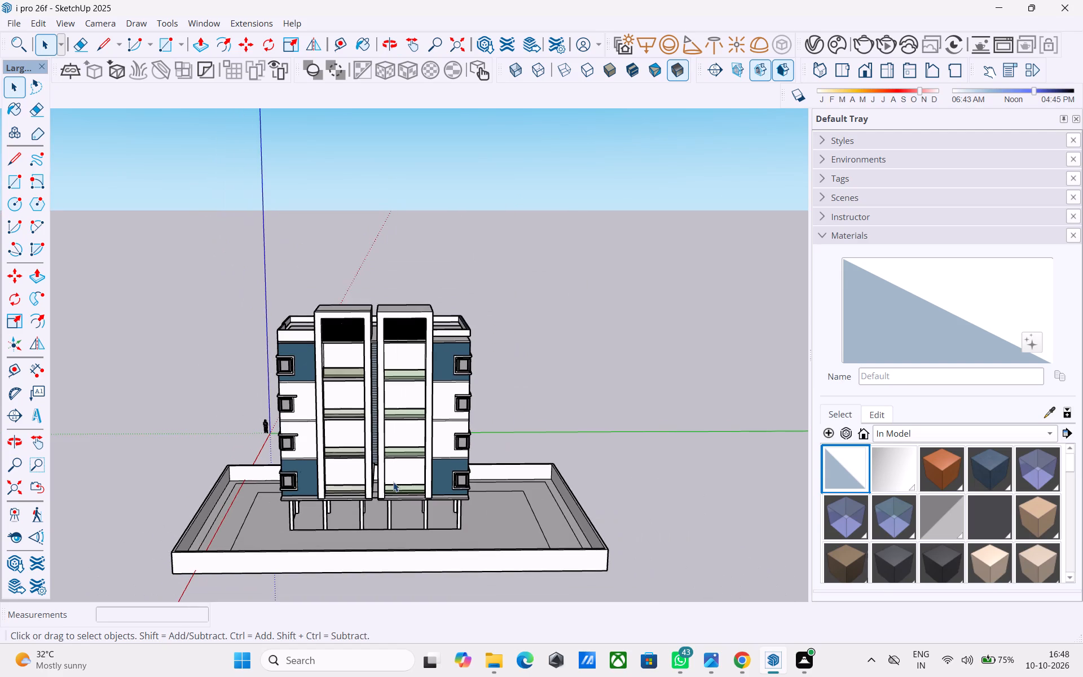
shift+middle_drag(393, 482, 424, 477)
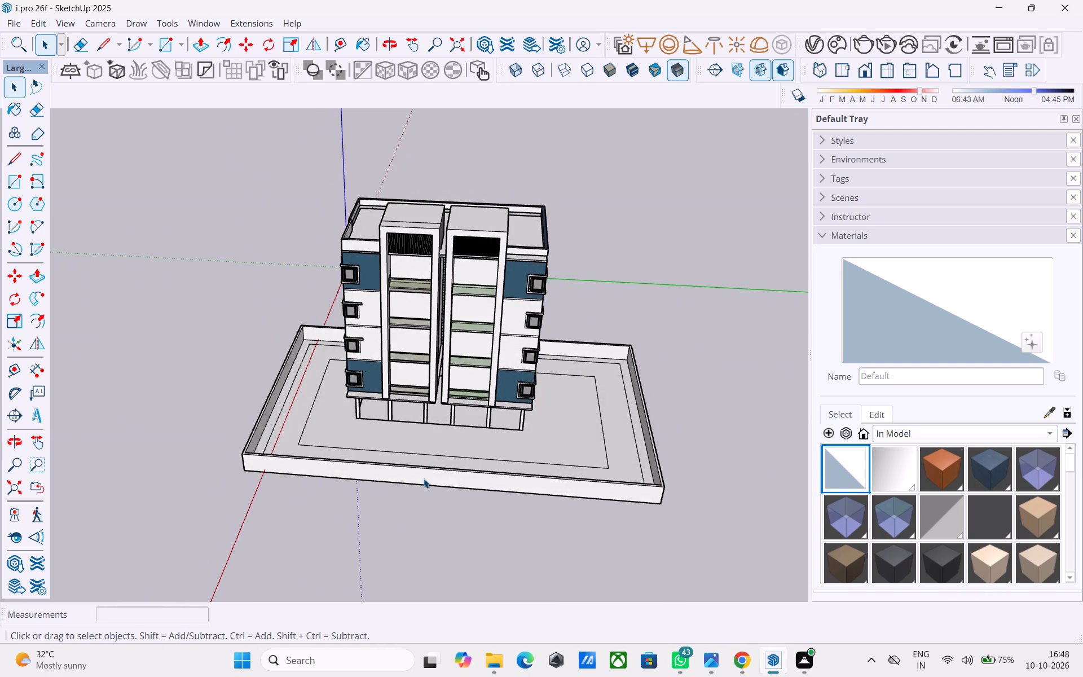
middle_drag(422, 478, 454, 483)
scroll(353, 450, up, 8)
middle_drag(334, 428, 507, 388)
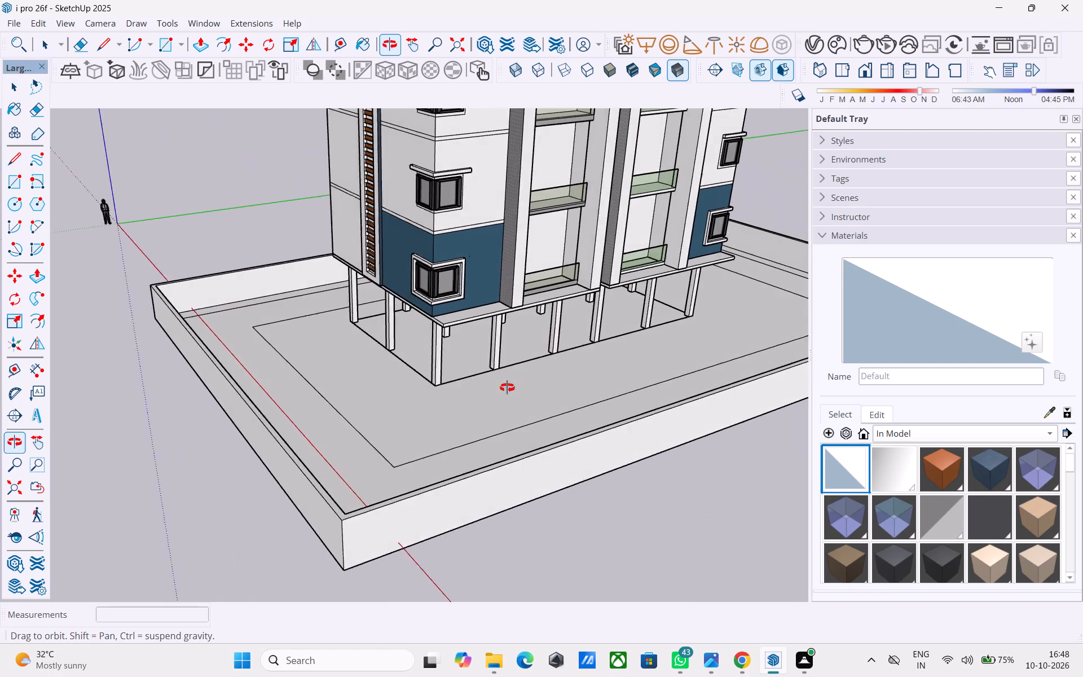
middle_drag(507, 388, 520, 388)
click(430, 408)
middle_drag(394, 416, 326, 466)
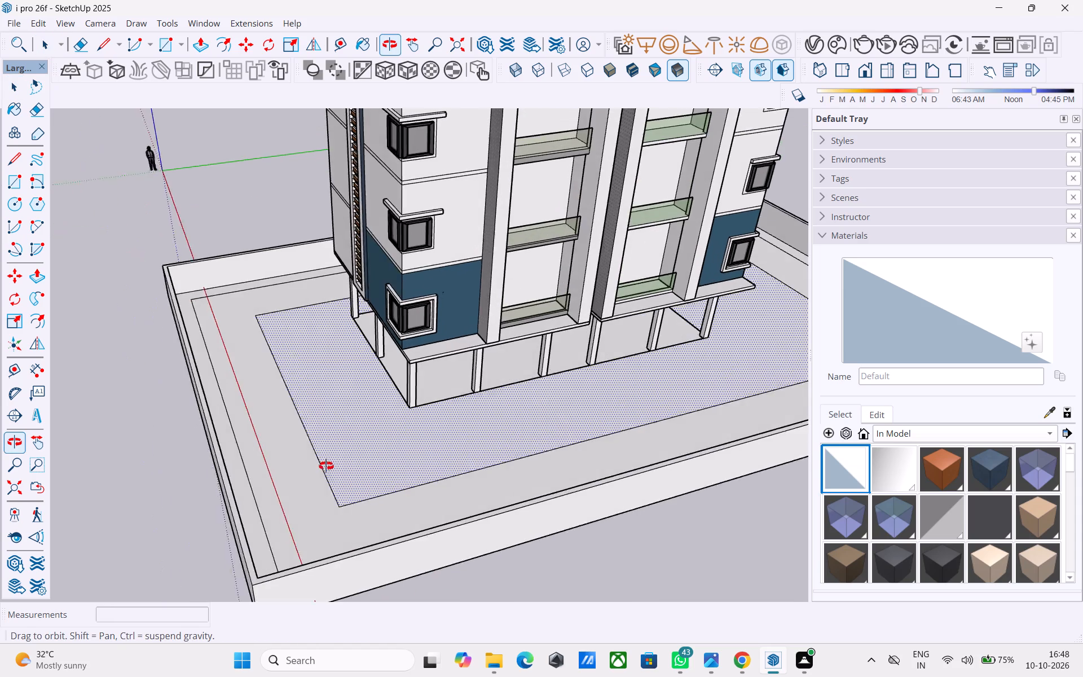
middle_drag(326, 466, 310, 475)
click(249, 377)
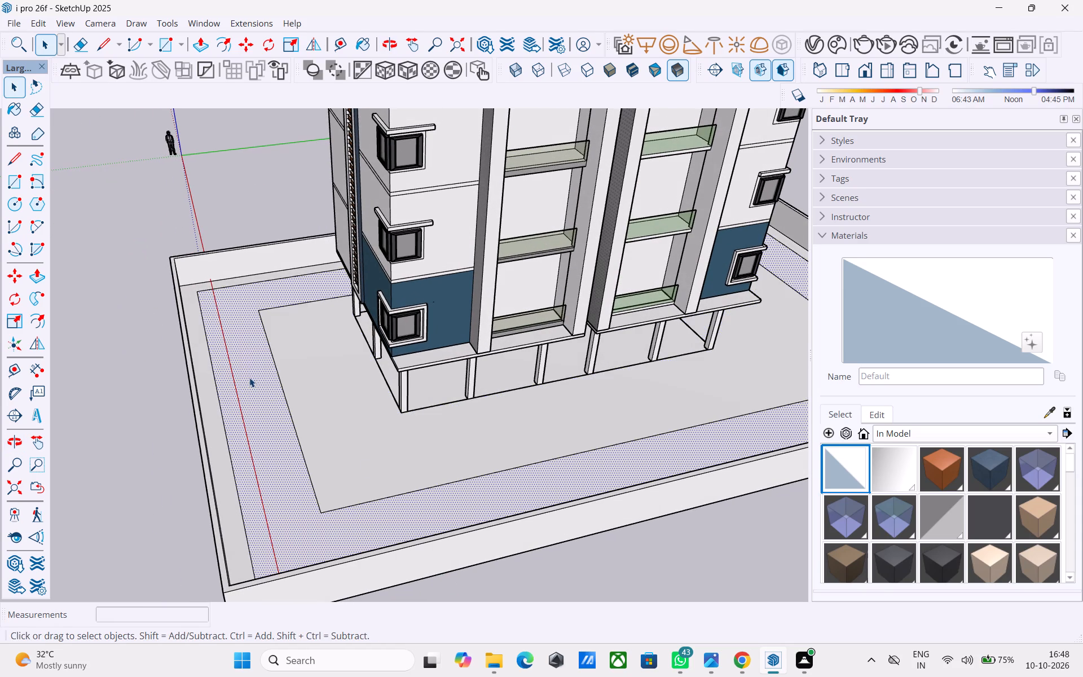
click(898, 559)
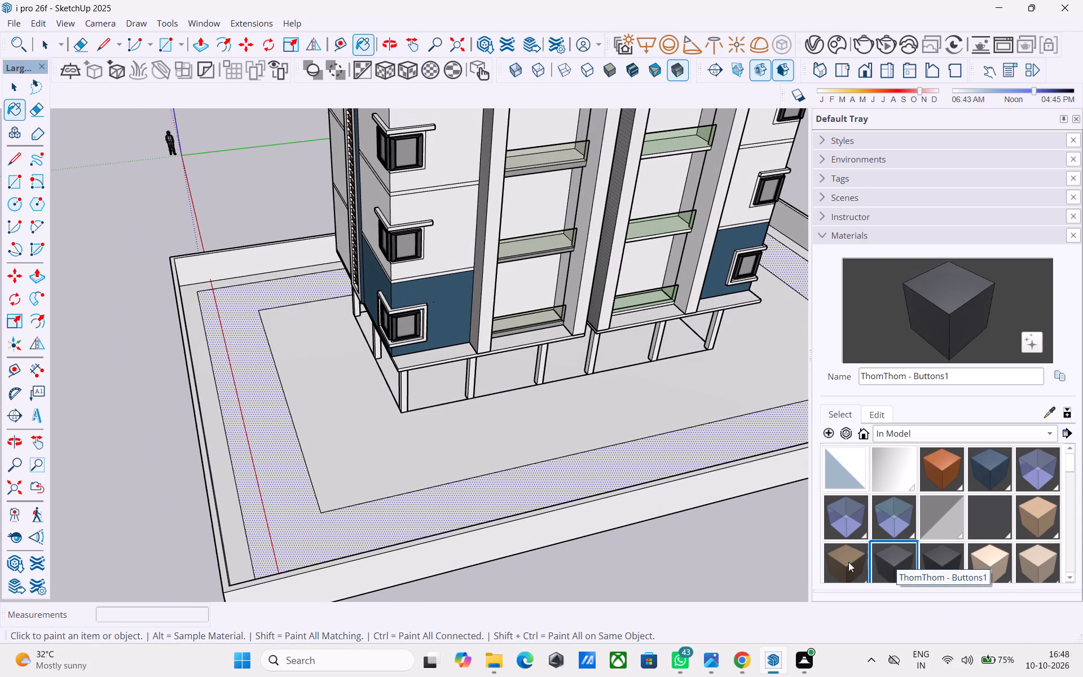
click(289, 474)
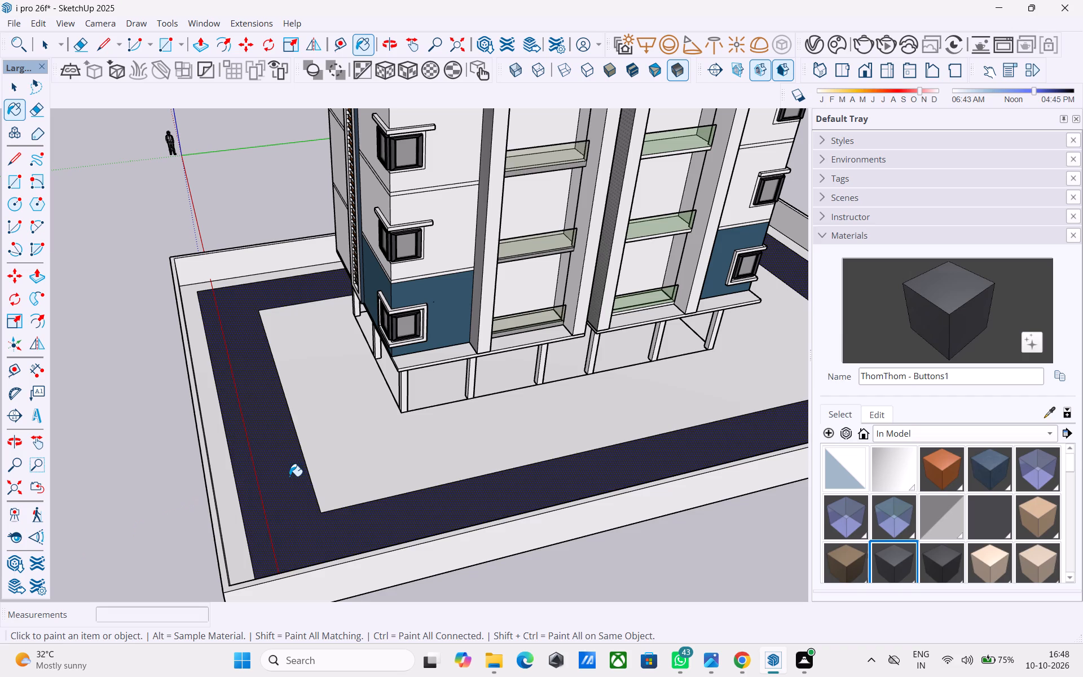
key(space)
scroll(281, 473, down, 3)
click(197, 455)
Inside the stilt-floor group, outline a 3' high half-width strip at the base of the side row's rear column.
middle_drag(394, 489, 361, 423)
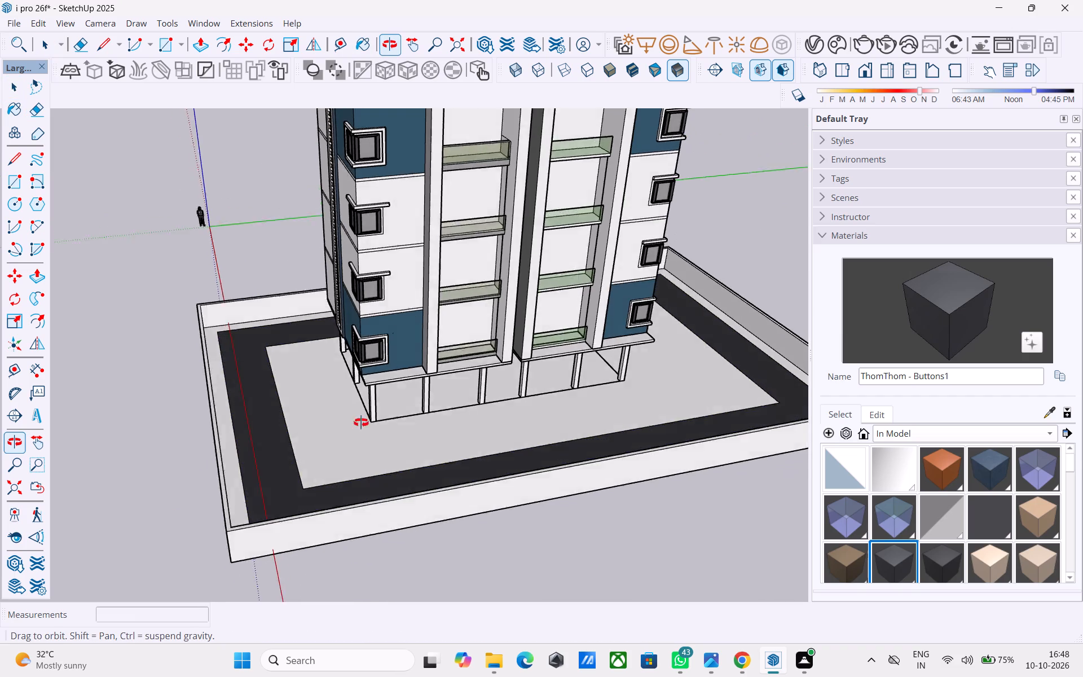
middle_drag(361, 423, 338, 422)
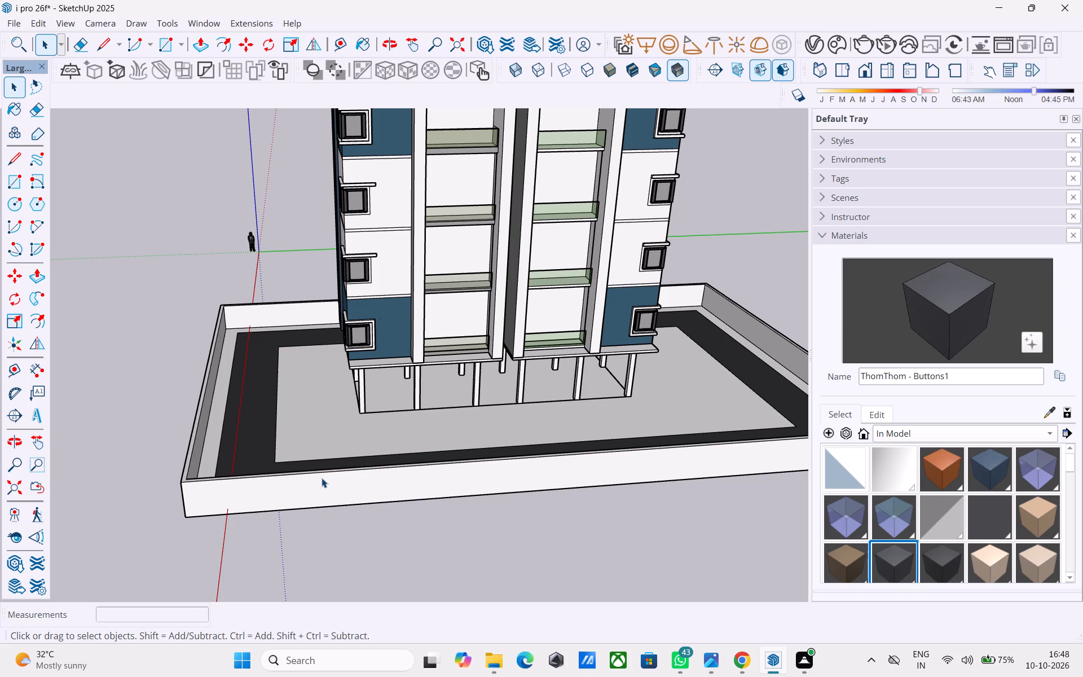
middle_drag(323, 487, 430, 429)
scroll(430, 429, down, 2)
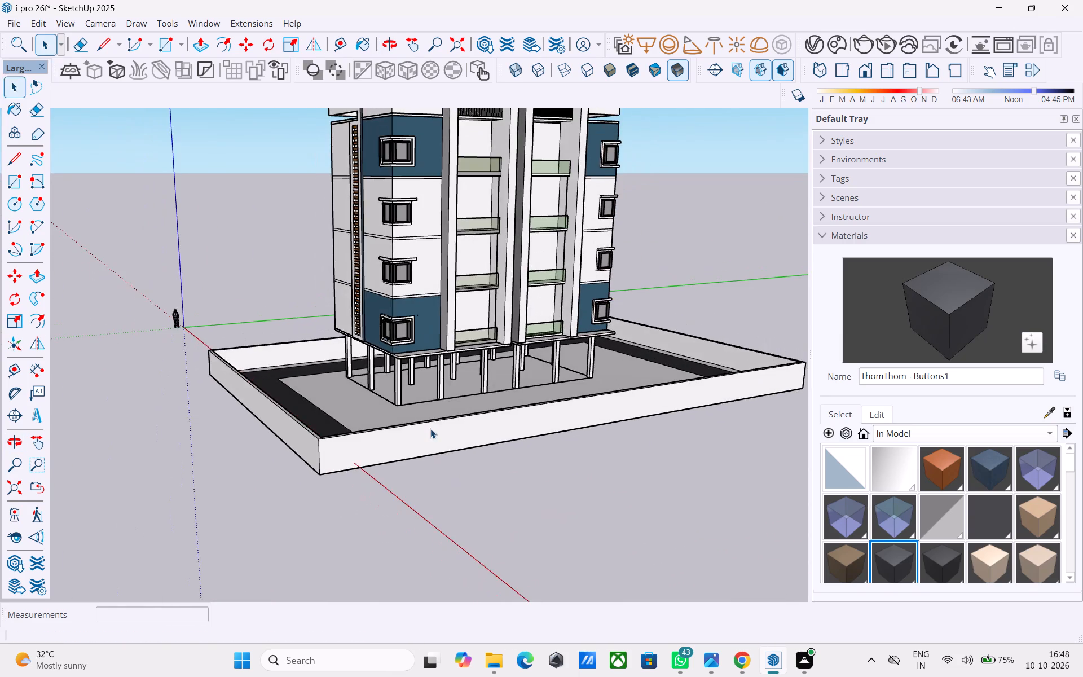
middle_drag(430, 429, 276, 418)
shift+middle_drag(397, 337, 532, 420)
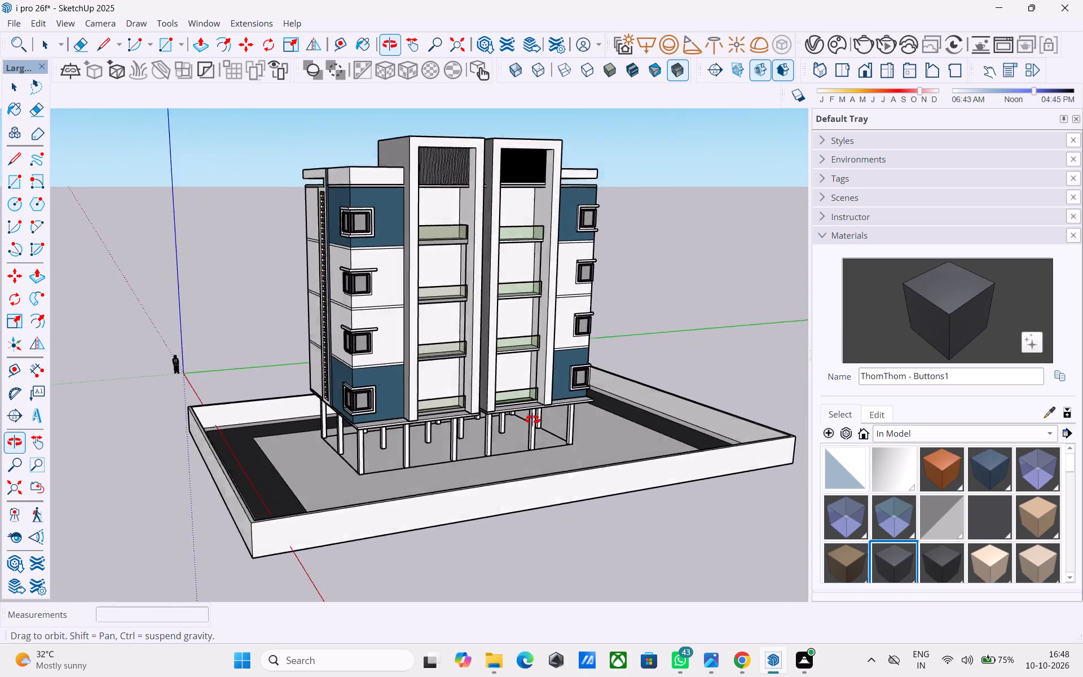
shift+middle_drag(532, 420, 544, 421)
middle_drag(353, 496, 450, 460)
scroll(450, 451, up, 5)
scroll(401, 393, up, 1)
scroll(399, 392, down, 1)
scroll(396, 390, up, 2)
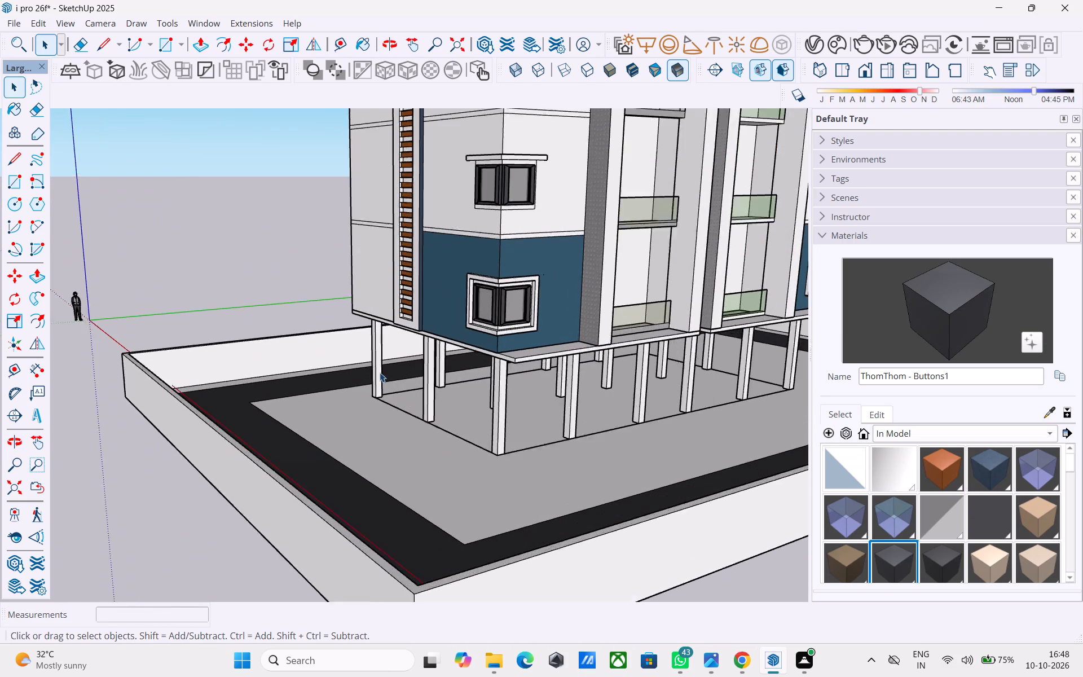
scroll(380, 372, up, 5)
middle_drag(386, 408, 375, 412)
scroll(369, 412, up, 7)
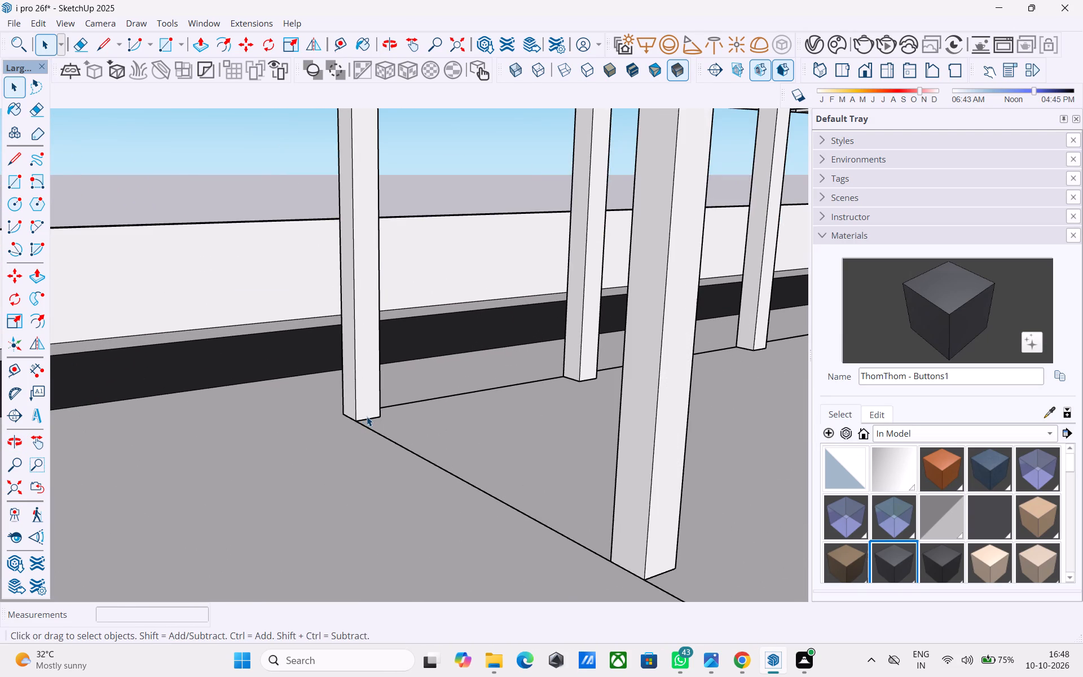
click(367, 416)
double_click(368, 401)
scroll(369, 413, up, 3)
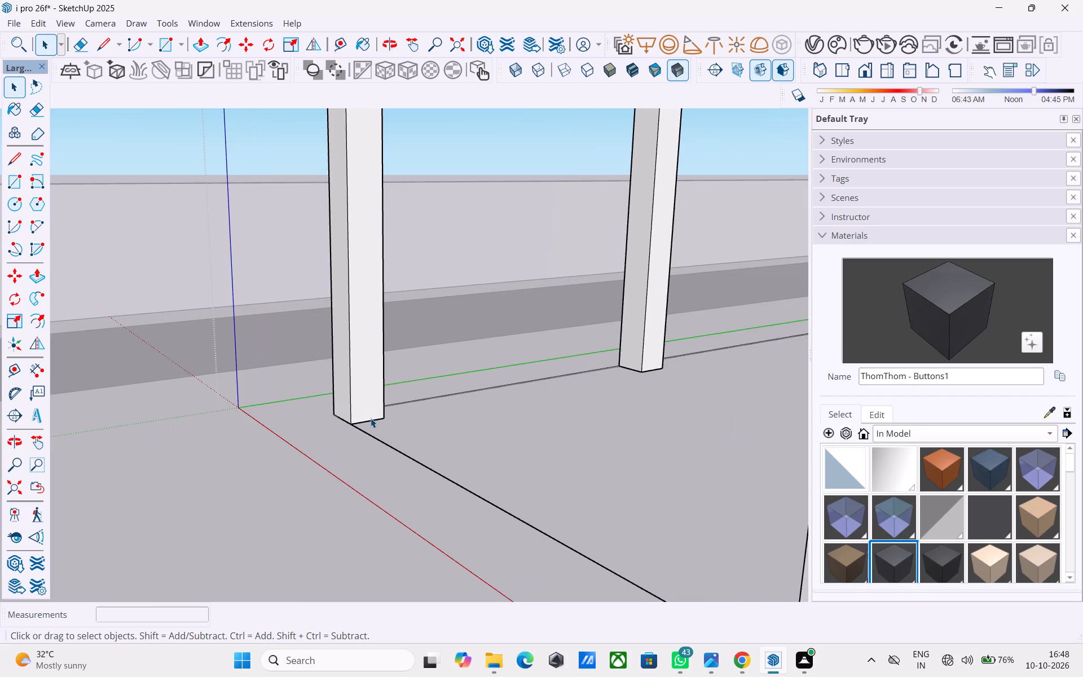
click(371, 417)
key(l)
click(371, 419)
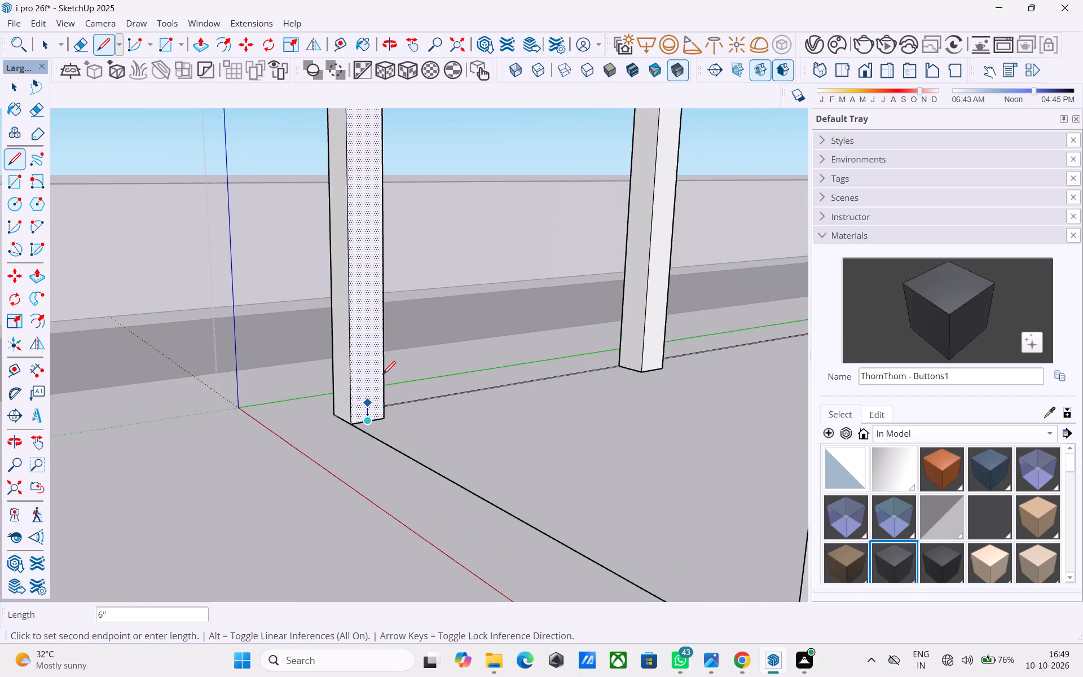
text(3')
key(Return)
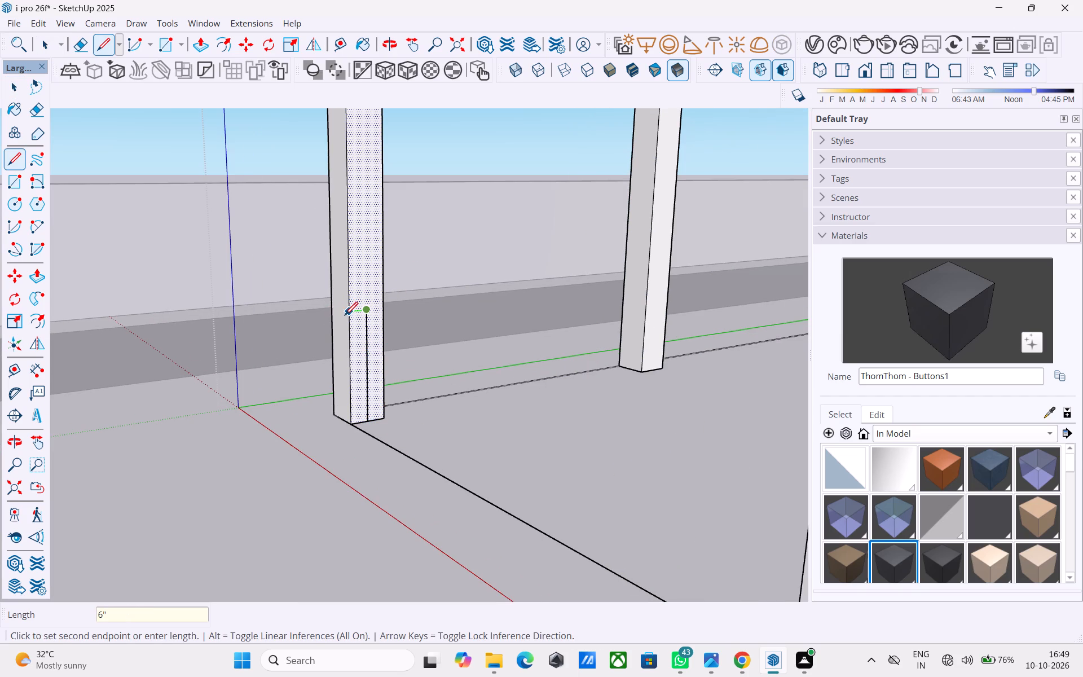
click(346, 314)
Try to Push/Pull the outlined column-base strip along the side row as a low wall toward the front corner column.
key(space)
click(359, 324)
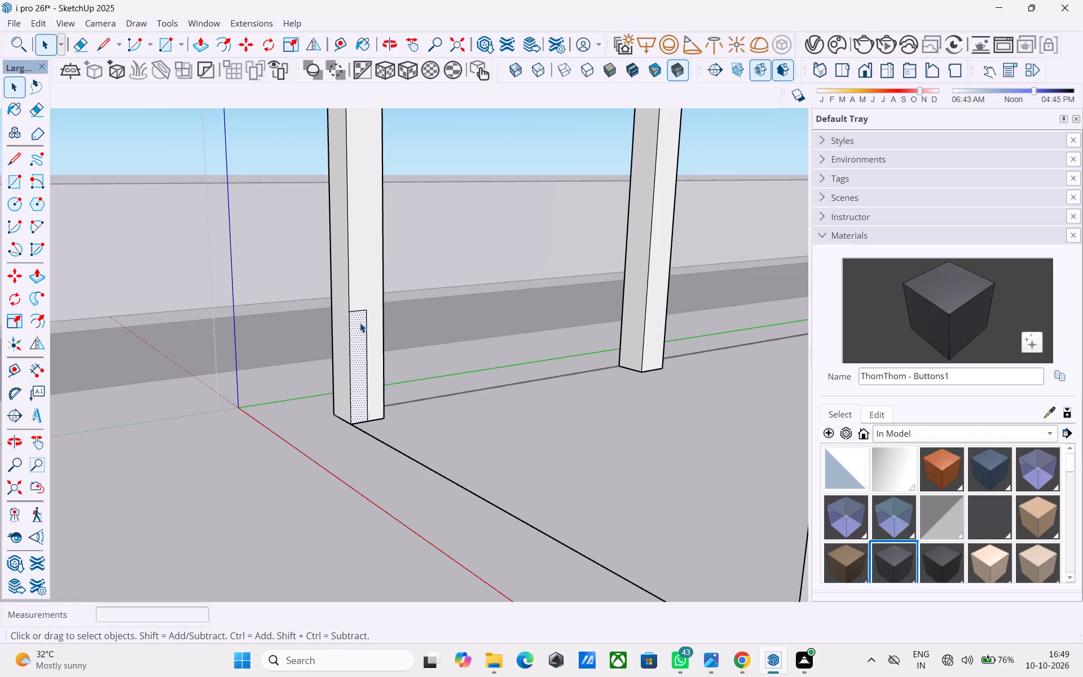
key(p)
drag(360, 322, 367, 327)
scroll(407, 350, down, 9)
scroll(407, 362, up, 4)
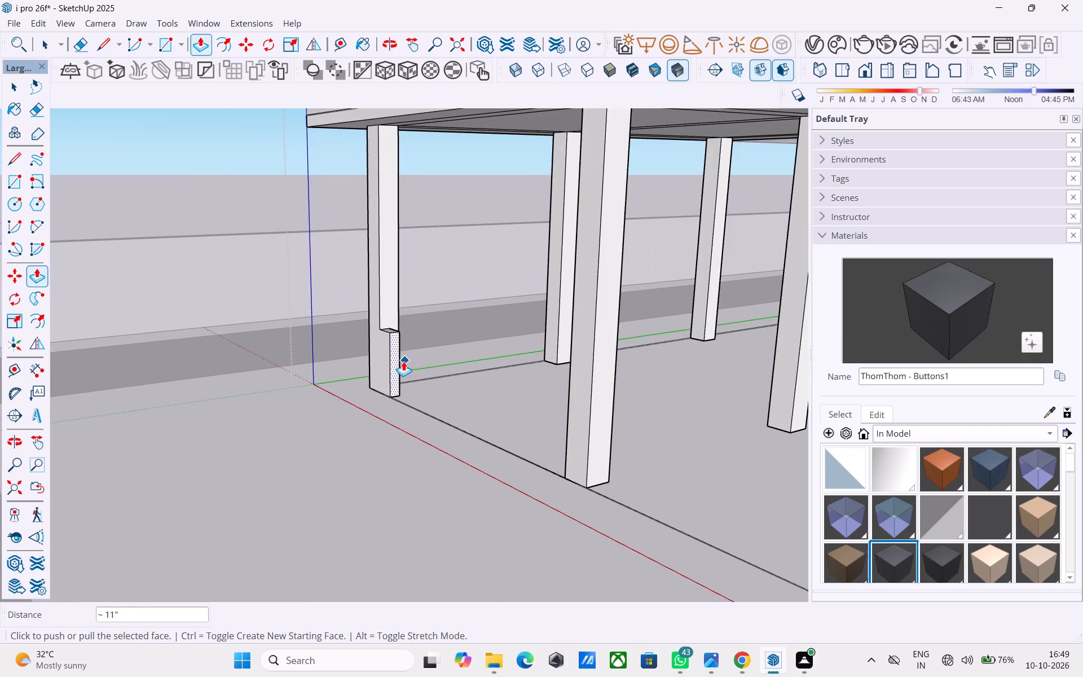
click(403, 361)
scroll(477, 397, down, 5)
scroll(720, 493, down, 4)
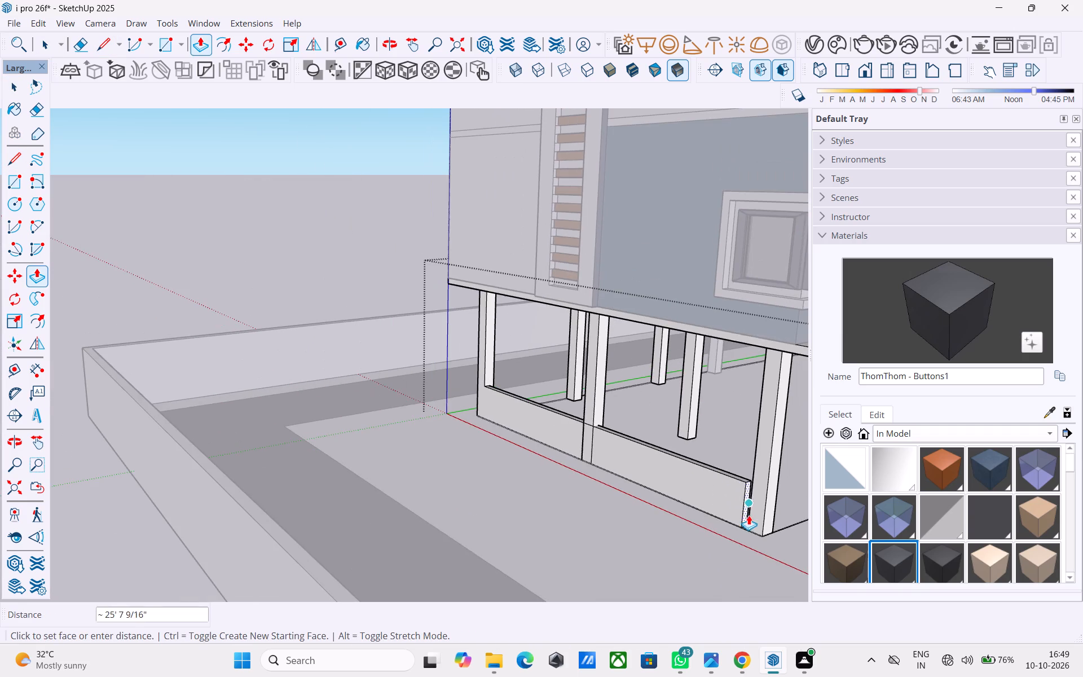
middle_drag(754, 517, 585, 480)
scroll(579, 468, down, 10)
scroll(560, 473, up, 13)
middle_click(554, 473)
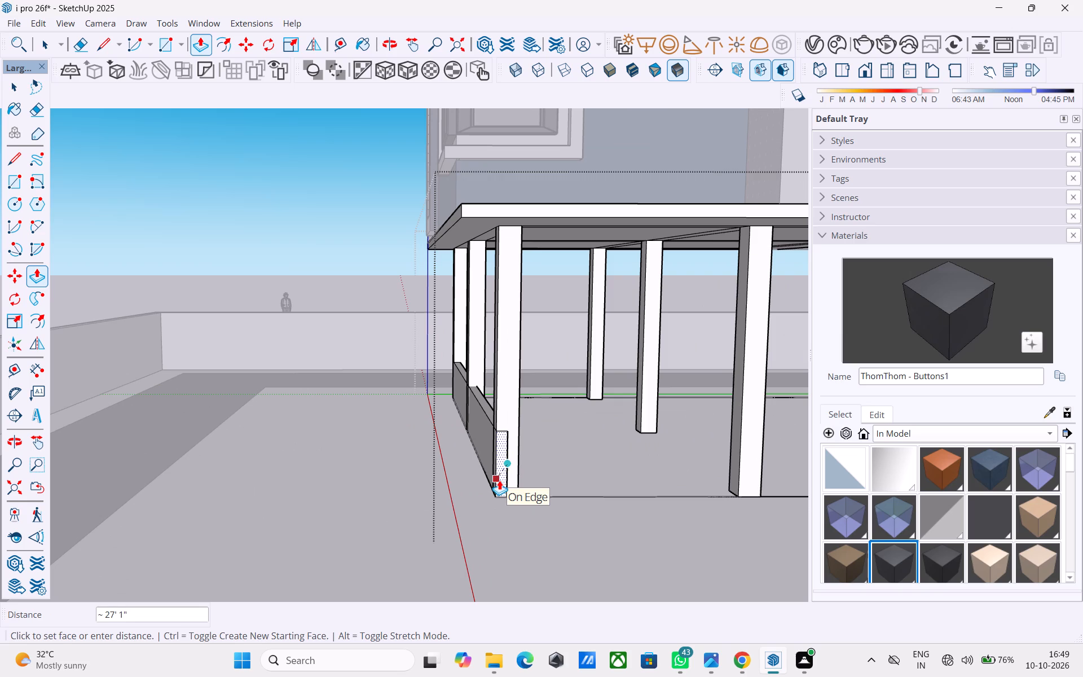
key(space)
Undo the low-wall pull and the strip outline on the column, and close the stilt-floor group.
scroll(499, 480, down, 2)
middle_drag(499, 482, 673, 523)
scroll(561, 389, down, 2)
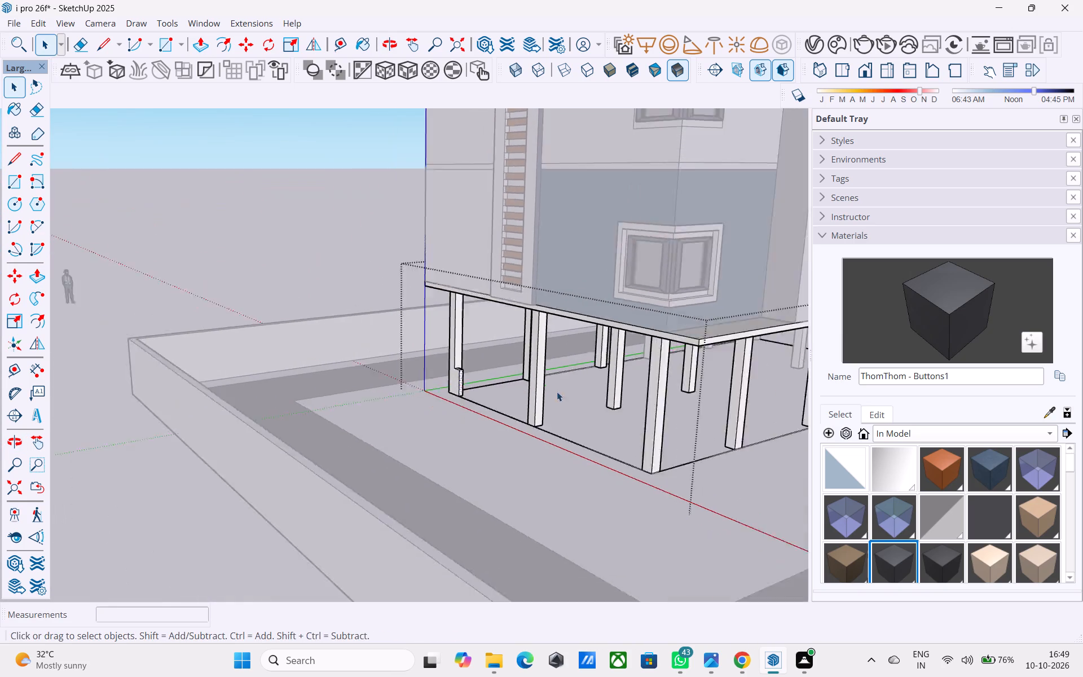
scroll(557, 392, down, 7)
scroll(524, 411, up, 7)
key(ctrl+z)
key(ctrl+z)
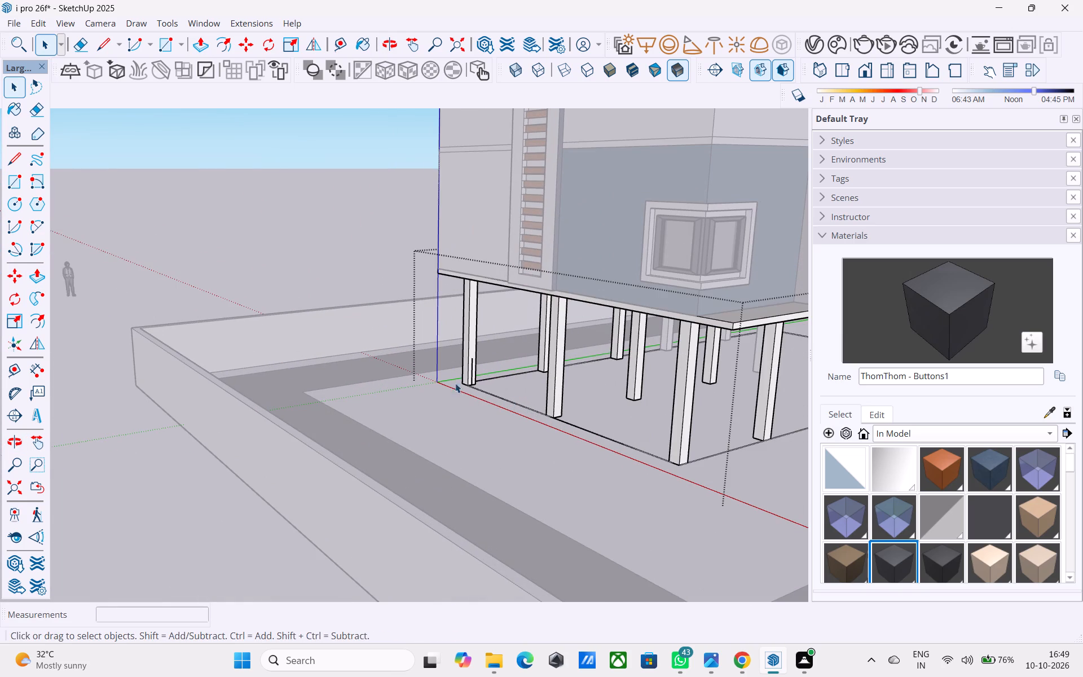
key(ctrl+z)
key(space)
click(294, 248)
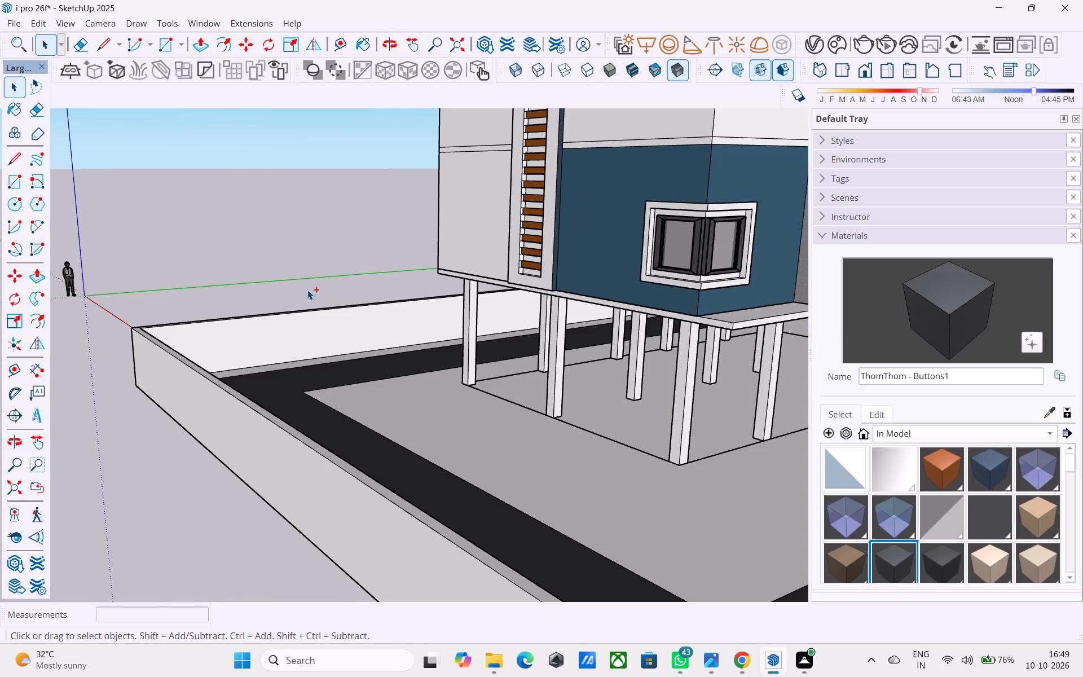
Save the model.
key(ctrl+s)
Examine the whole building and its walled site from the front, the side and above.
scroll(307, 292, down, 5)
middle_drag(434, 367, 351, 428)
scroll(351, 428, down, 3)
middle_drag(494, 438, 477, 437)
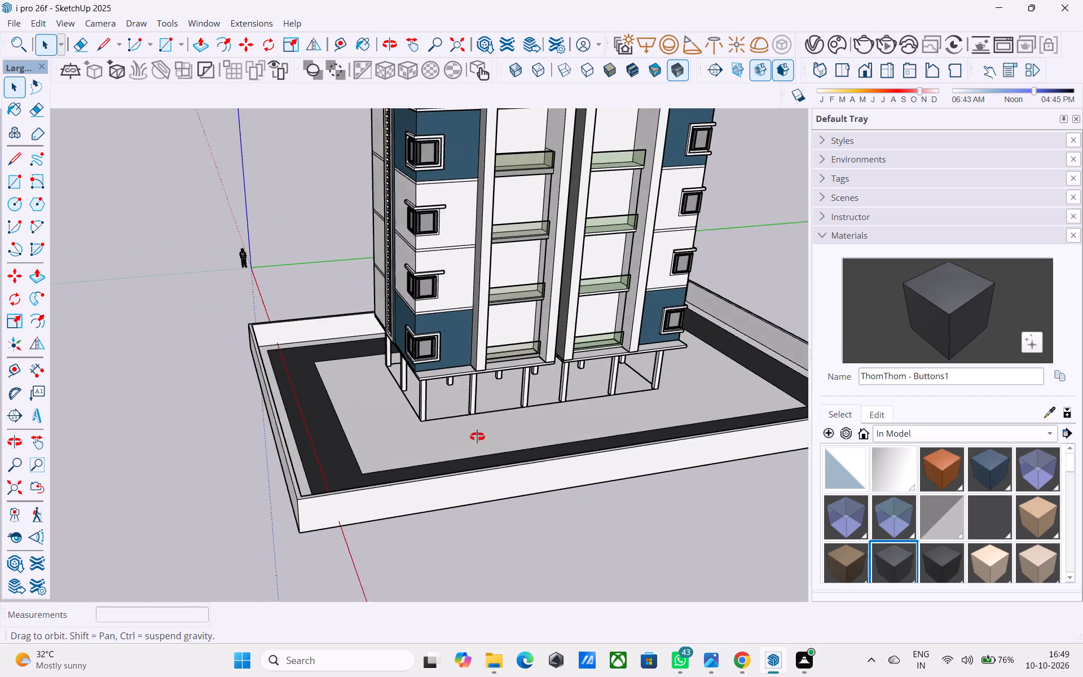
middle_drag(477, 437, 281, 424)
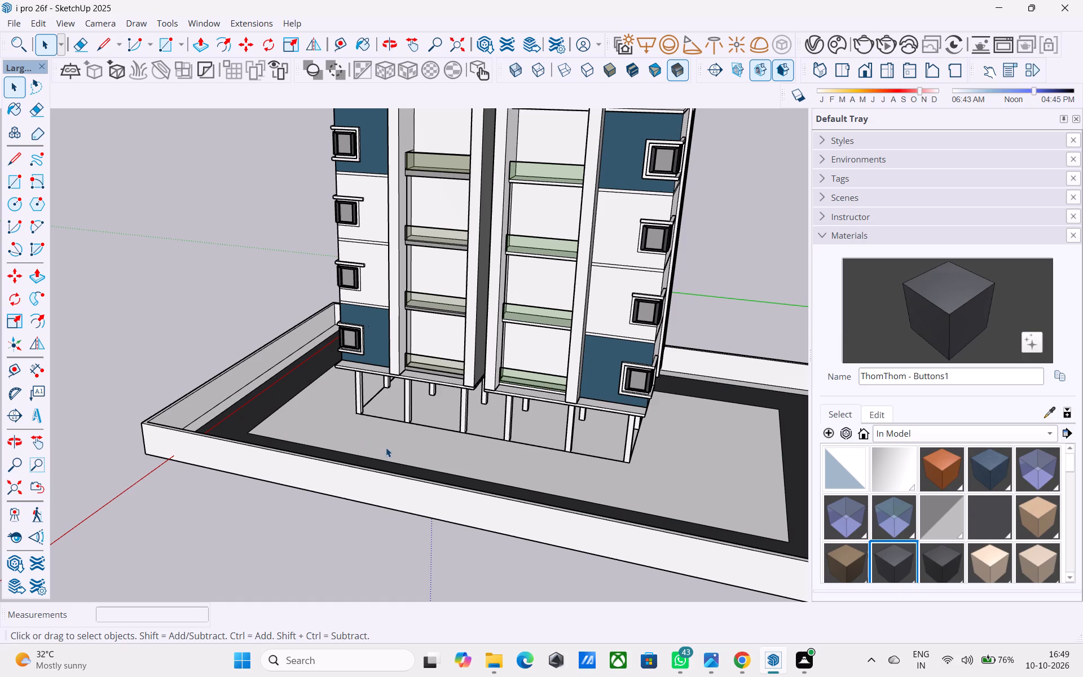
middle_drag(399, 439, 245, 465)
middle_drag(367, 479, 230, 445)
scroll(232, 425, down, 6)
middle_drag(265, 460, 262, 604)
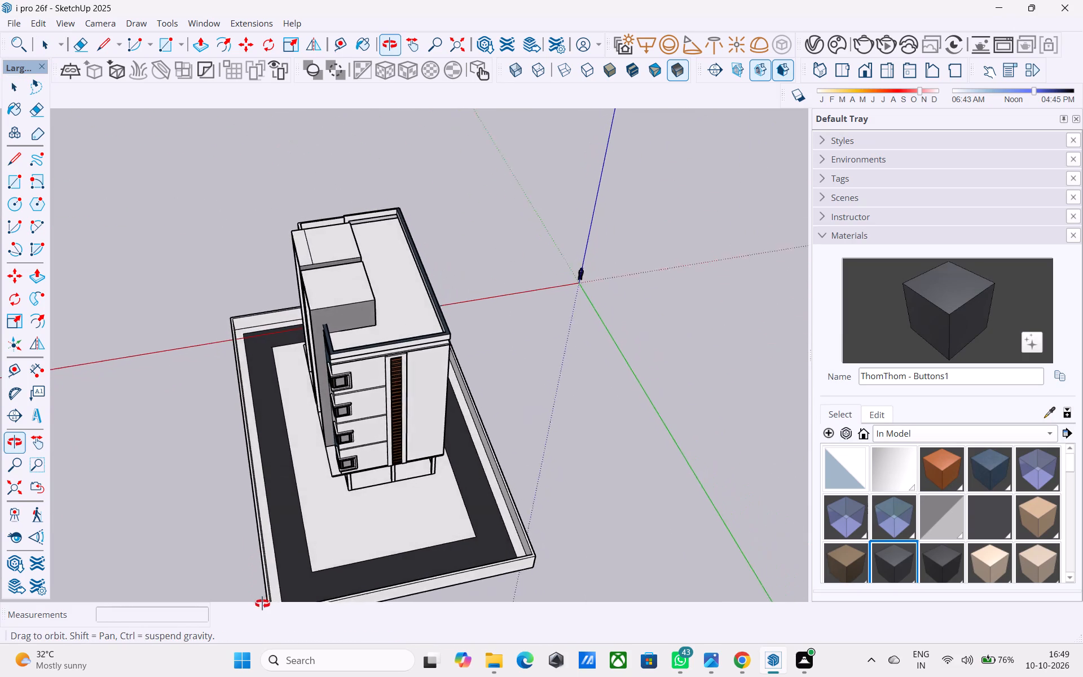
middle_drag(262, 604, 268, 603)
scroll(335, 556, up, 1)
scroll(283, 505, down, 3)
middle_drag(283, 504, 661, 432)
middle_drag(498, 502, 562, 406)
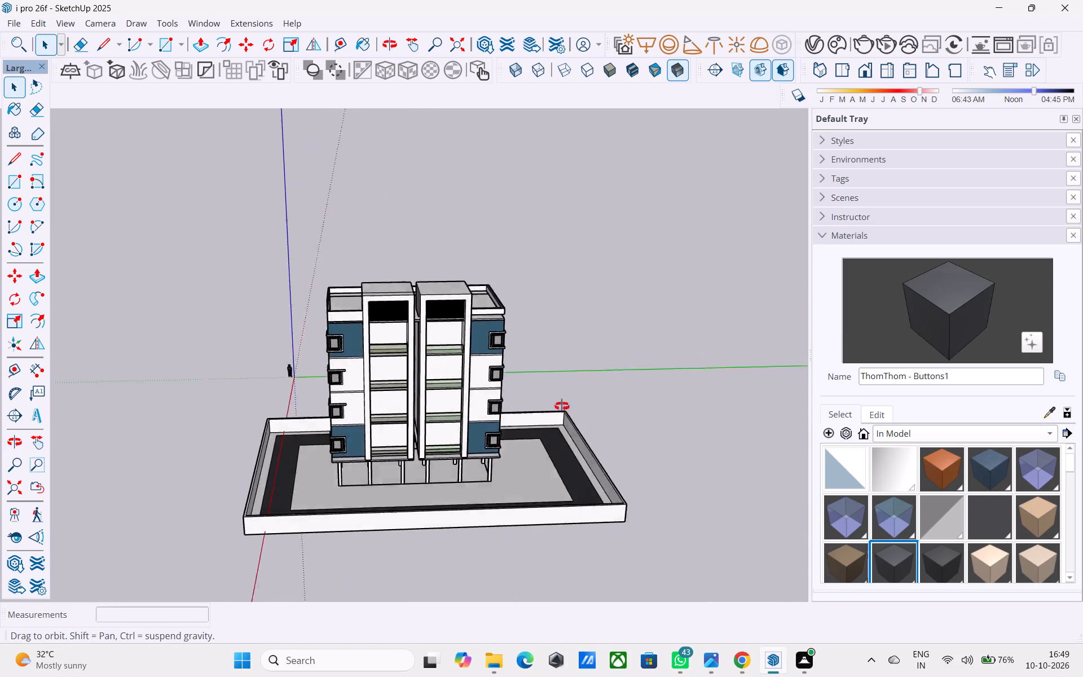
middle_drag(562, 406, 548, 333)
middle_drag(394, 474, 545, 463)
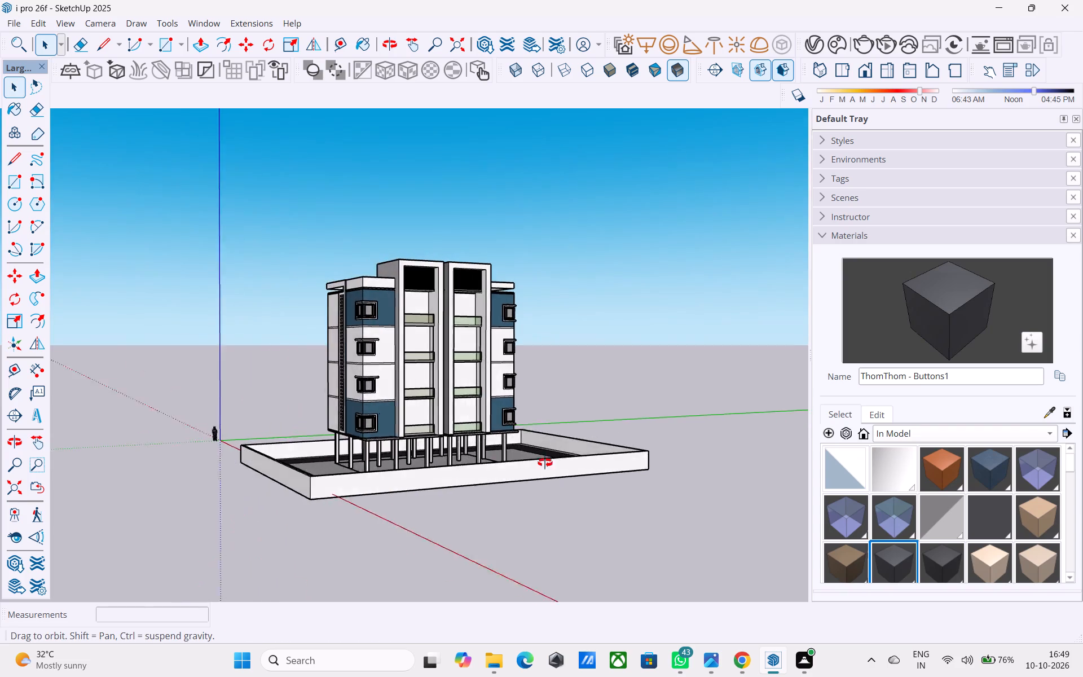
middle_drag(545, 463, 601, 452)
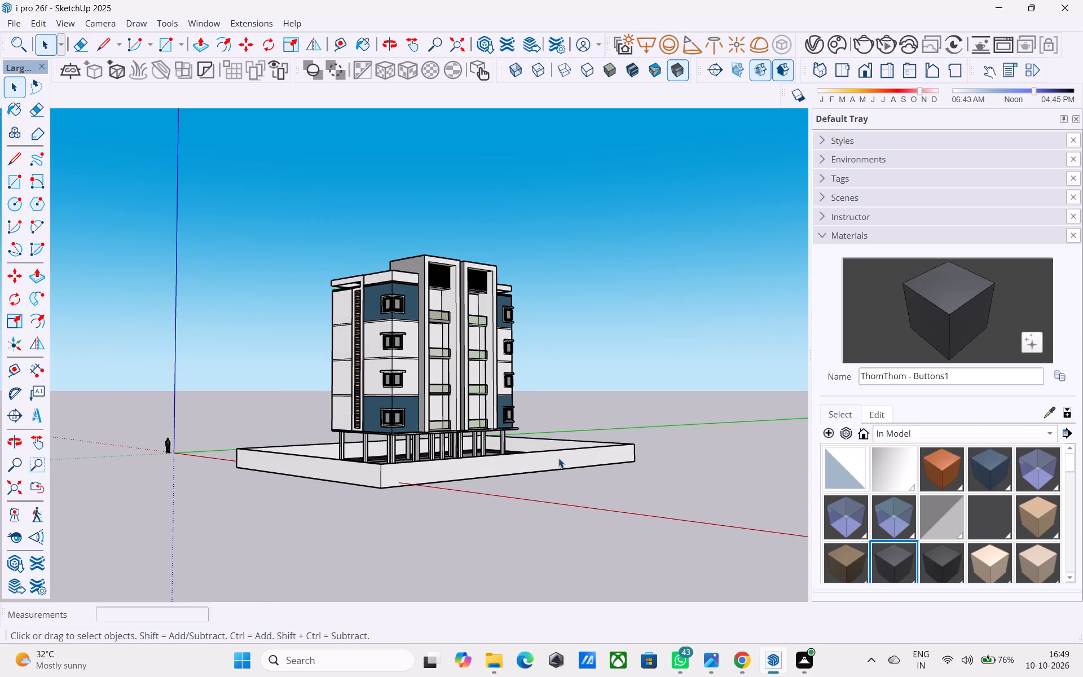
middle_drag(520, 482, 483, 454)
middle_drag(481, 452, 401, 527)
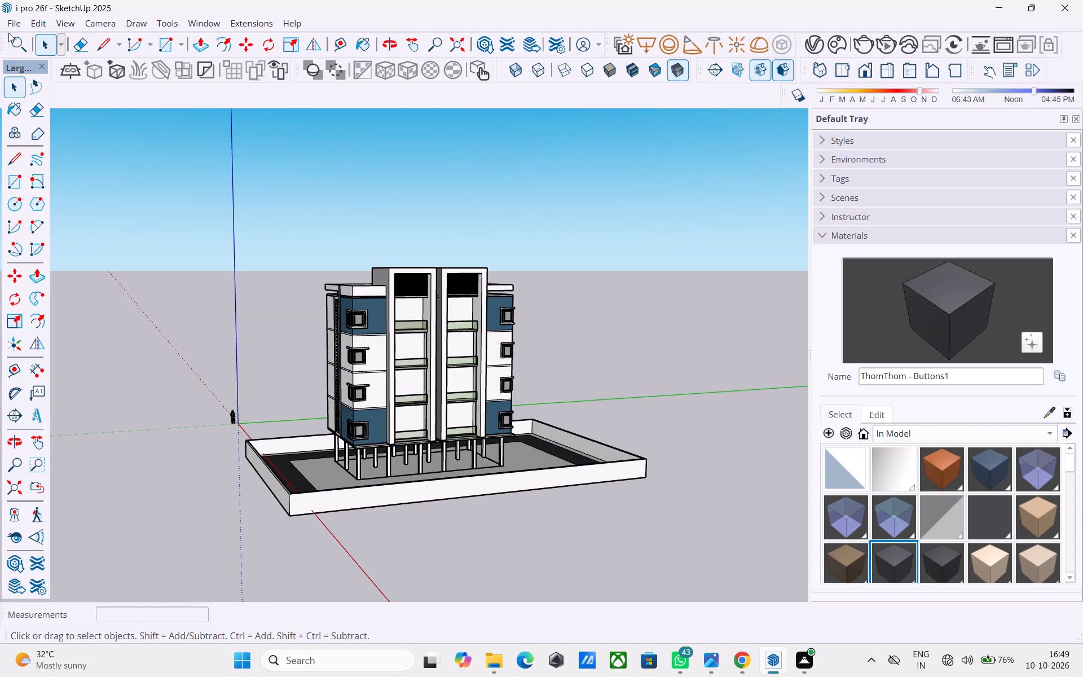
Import the 2016+Honda+Civic+LX+Sedan model from the Downloads folder and bring it to the building site for placement.
click(23, 23)
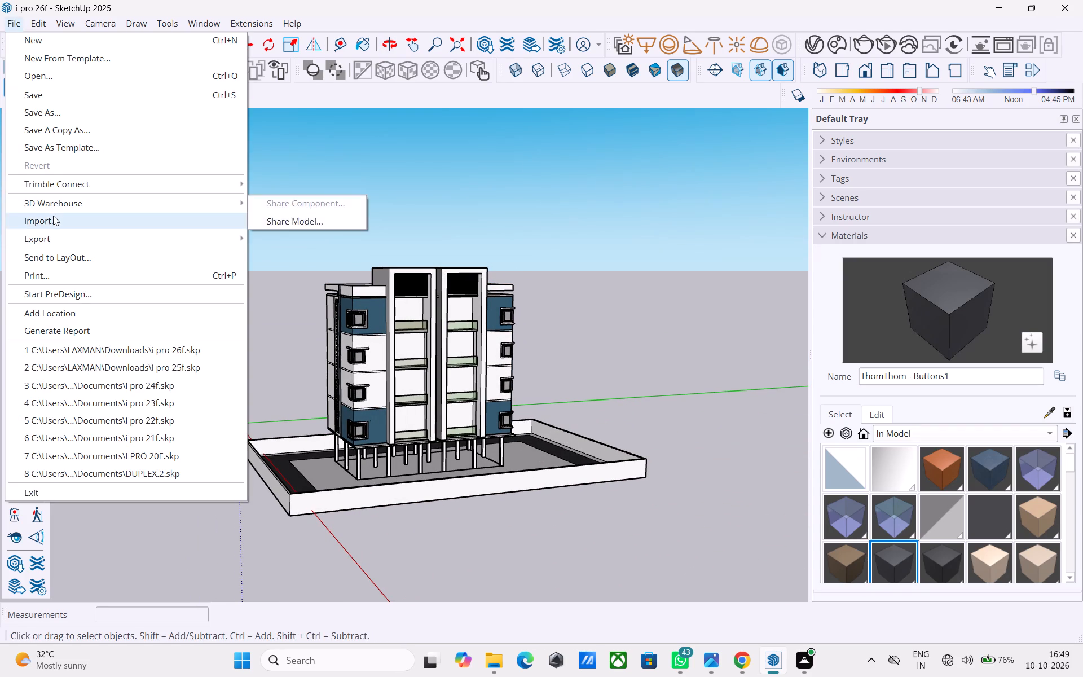
click(53, 216)
scroll(156, 297, down, 4)
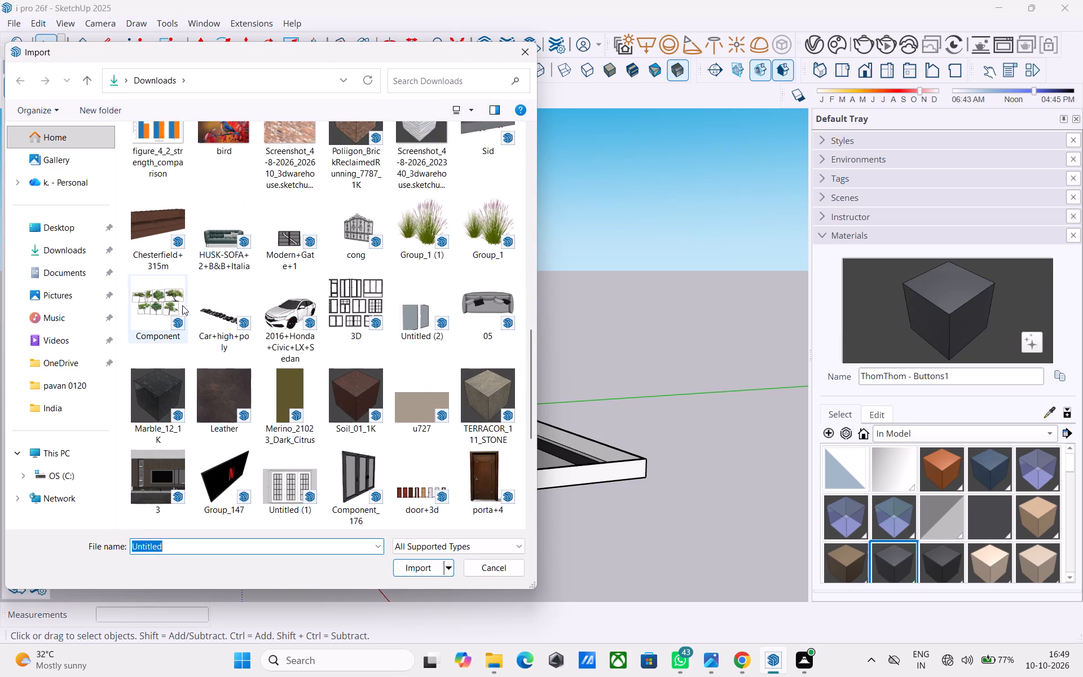
click(274, 311)
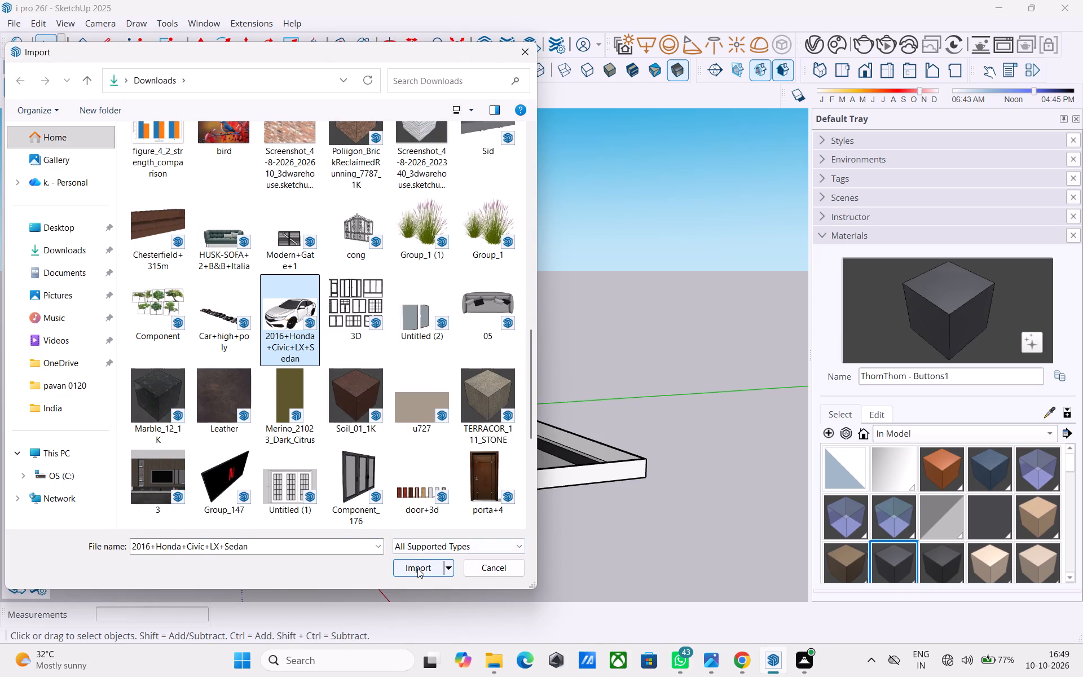
click(417, 568)
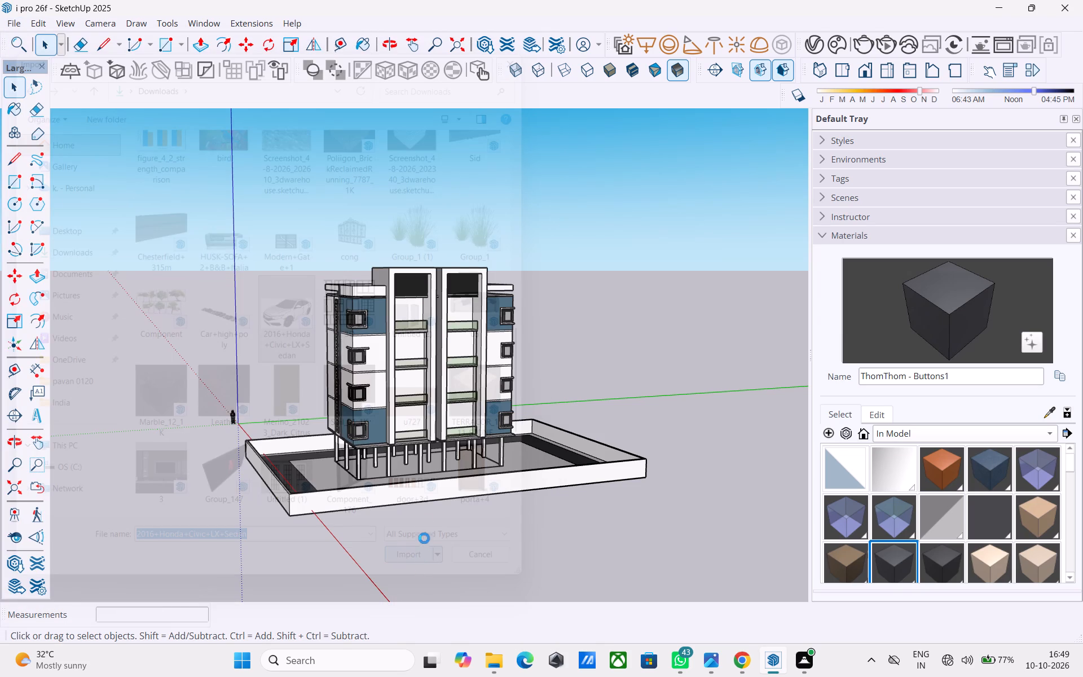
scroll(392, 438, down, 1)
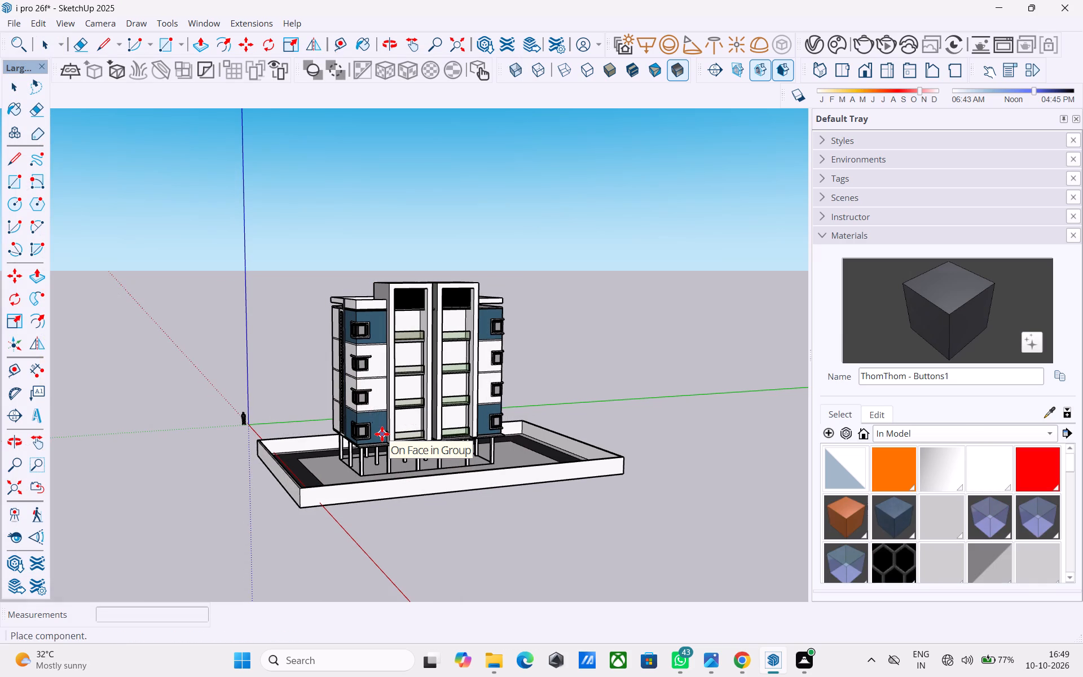
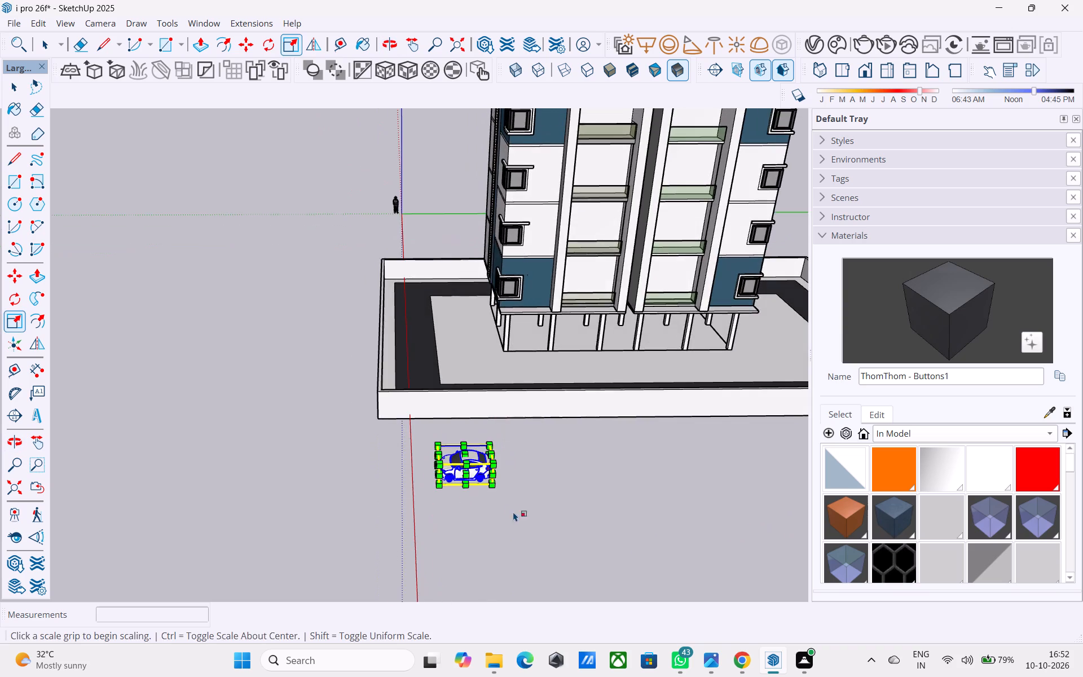
Stretch the imported car lengthwise along the green axis by scaling it from its front end.
scroll(514, 512, up, 4)
middle_drag(447, 463, 473, 467)
scroll(472, 467, up, 7)
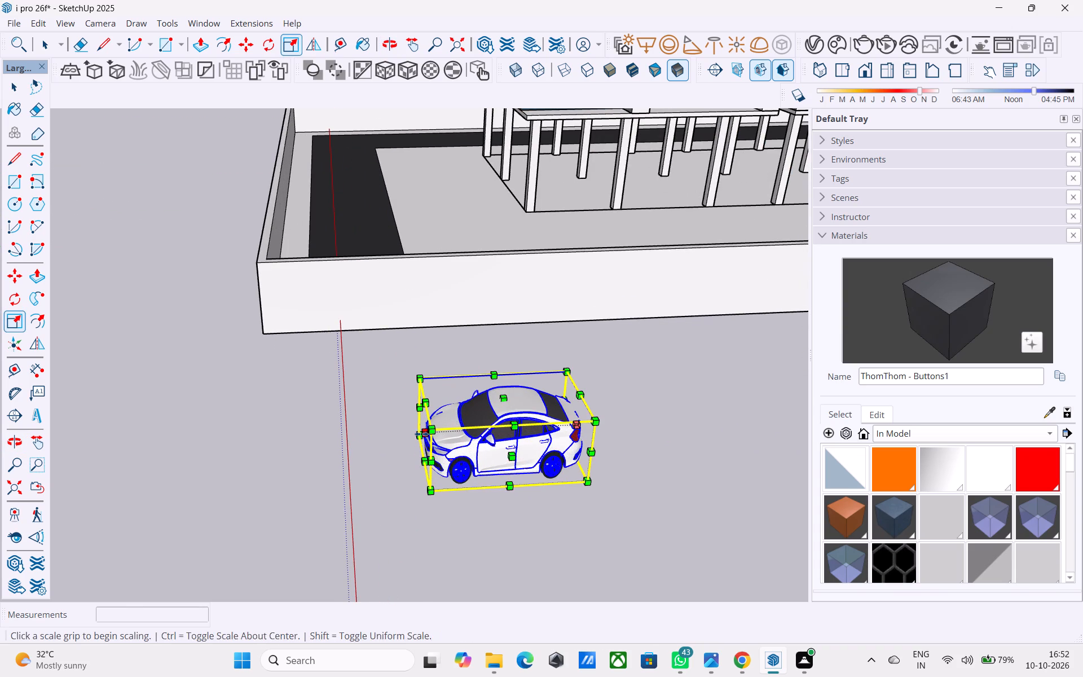
drag(421, 431, 367, 438)
scroll(407, 446, down, 4)
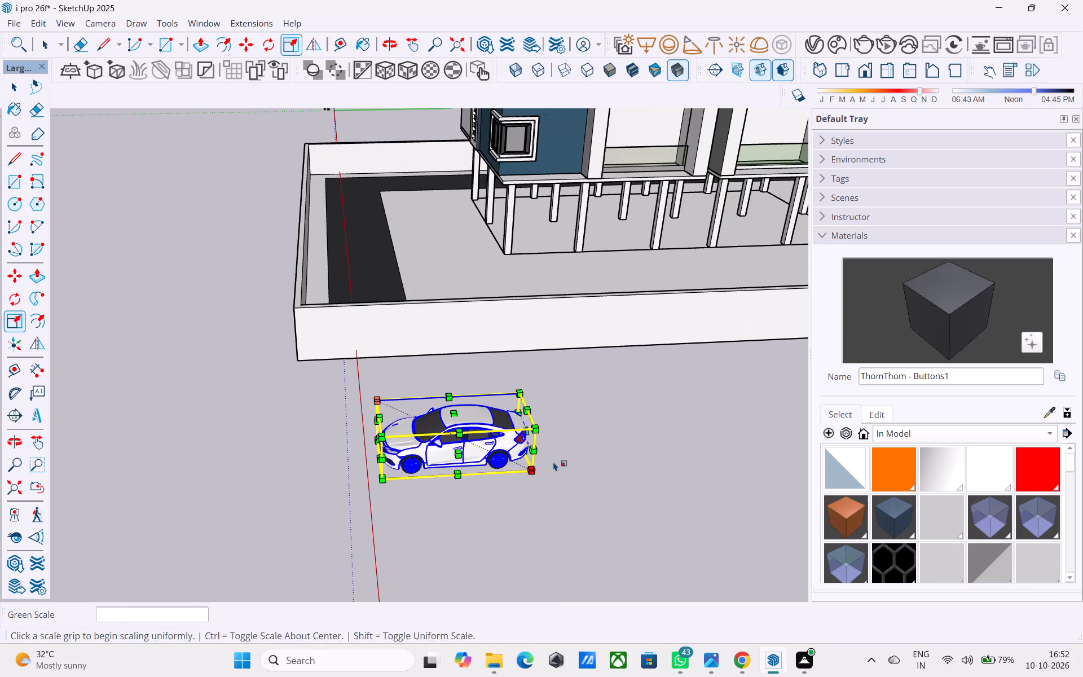
Place four copies of the car in a row along the dark strip just inside the front boundary wall.
key(space)
click(554, 458)
click(490, 446)
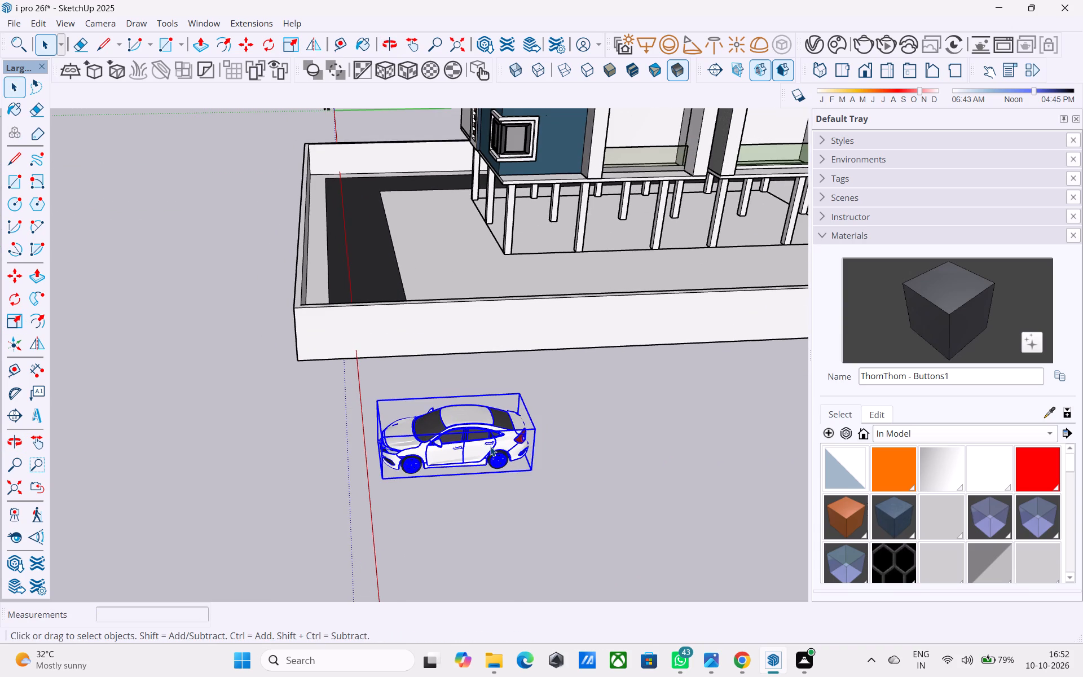
key(m)
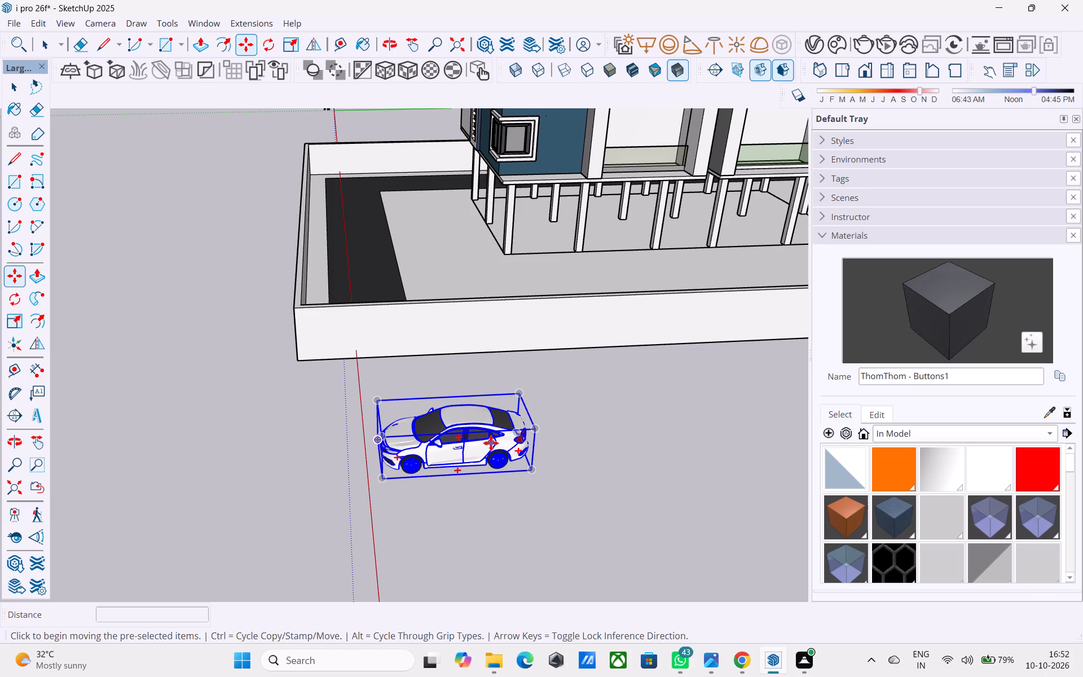
click(465, 457)
middle_drag(552, 238, 445, 432)
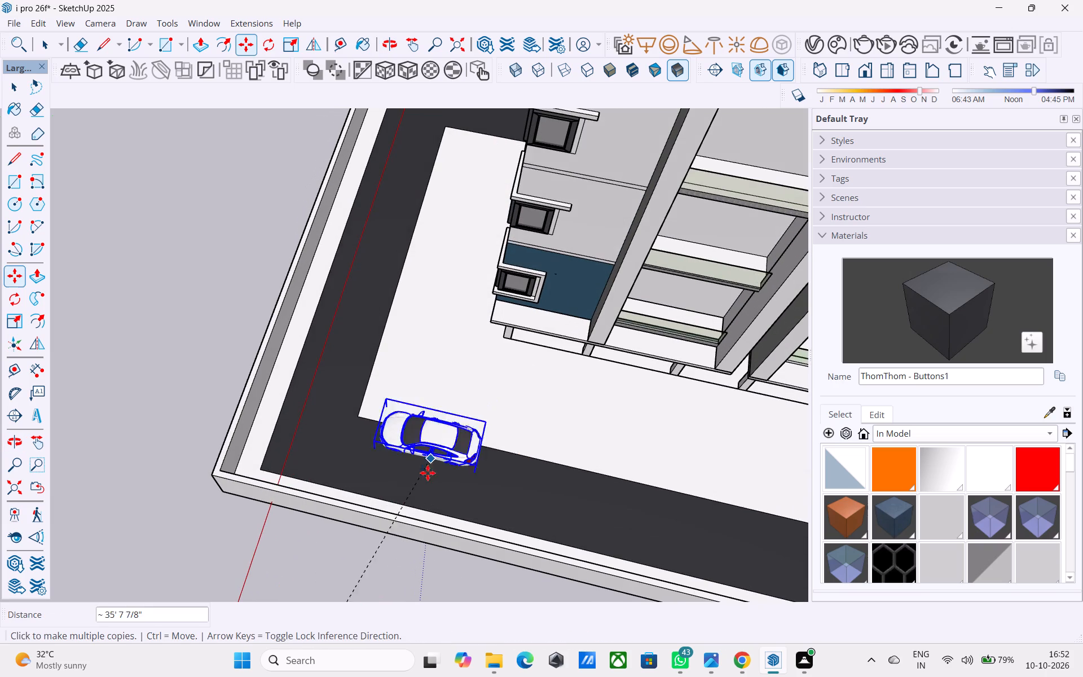
click(432, 490)
middle_drag(636, 546, 606, 469)
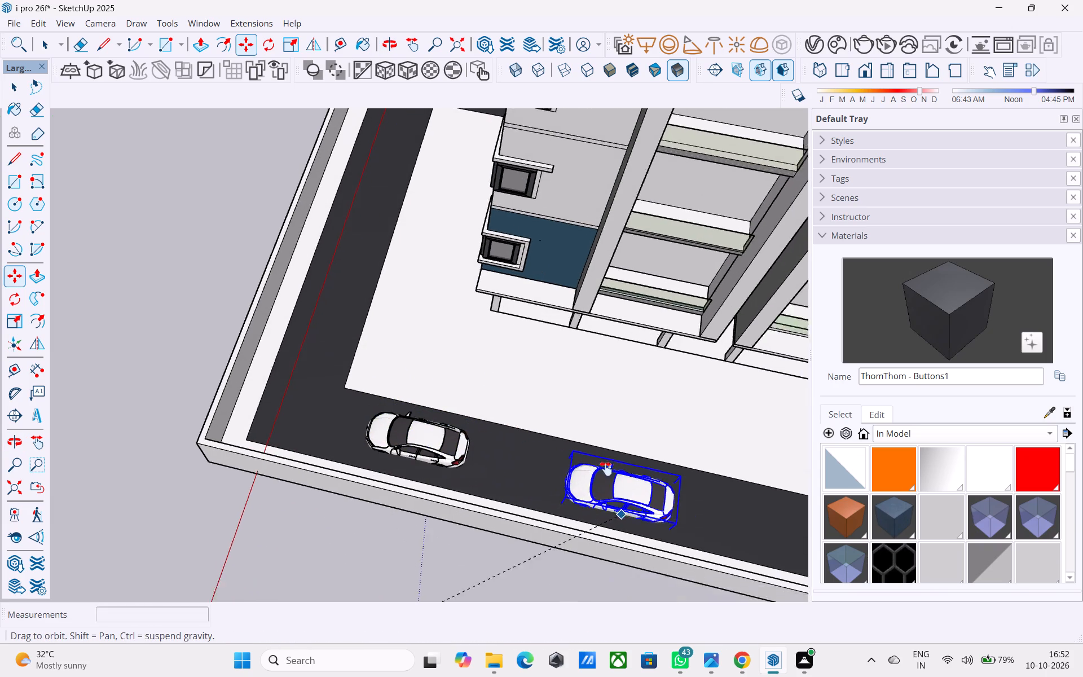
middle_drag(606, 469, 544, 423)
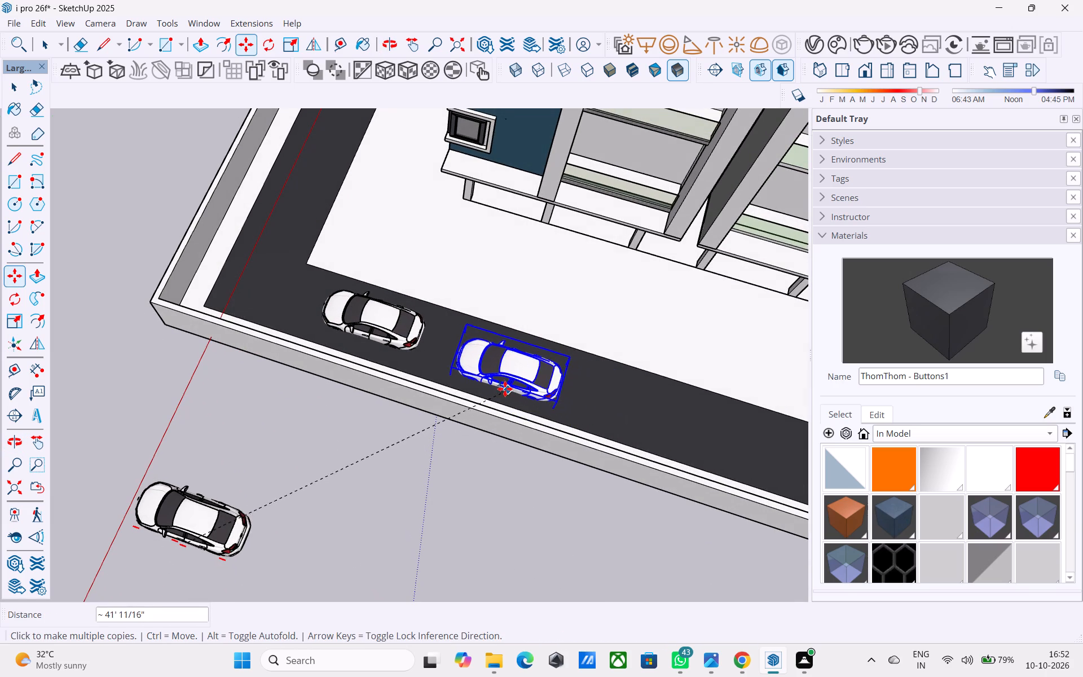
click(496, 383)
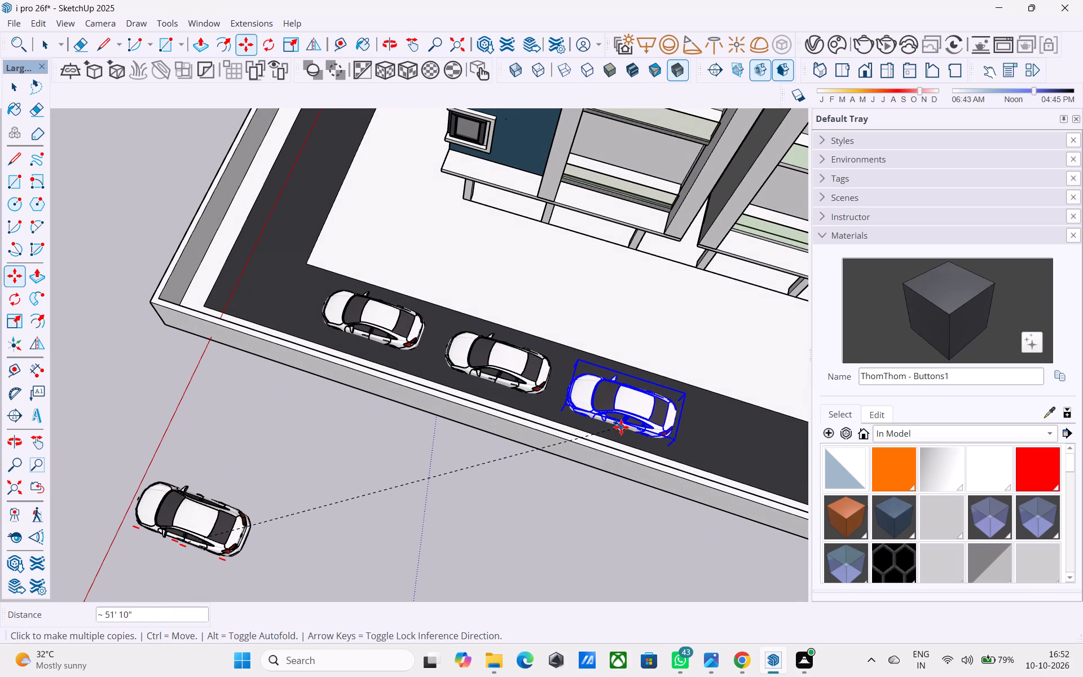
click(627, 428)
middle_drag(762, 467, 614, 372)
scroll(617, 372, down, 1)
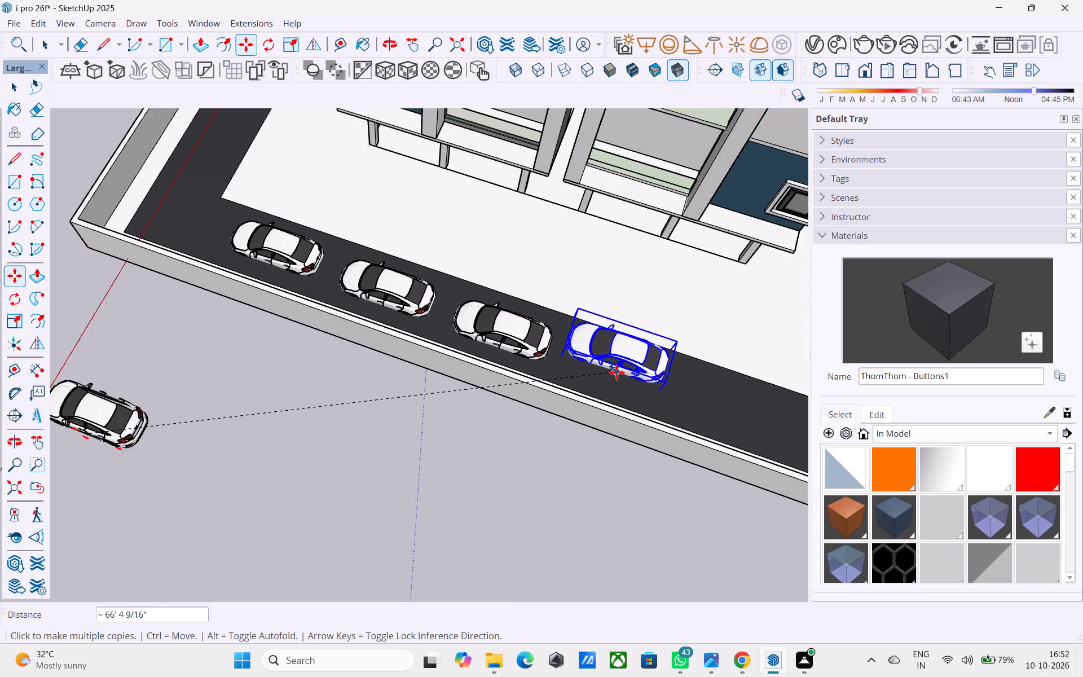
scroll(617, 372, down, 1)
click(625, 390)
scroll(402, 399, down, 4)
middle_drag(432, 429, 825, 390)
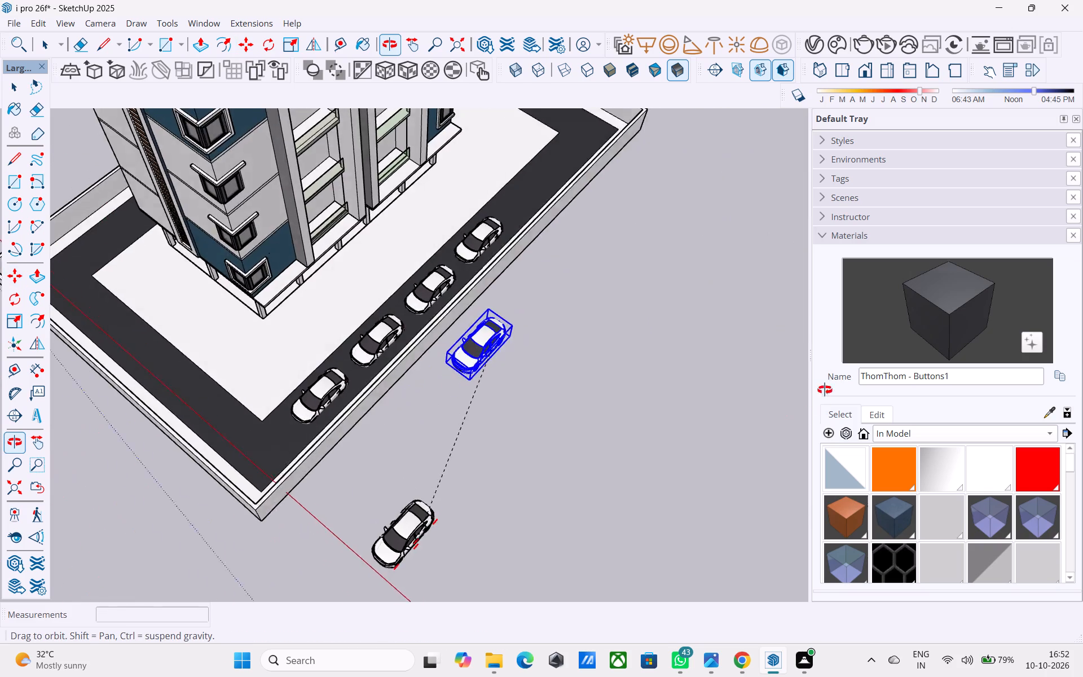
middle_drag(825, 390, 840, 336)
scroll(596, 312, down, 2)
middle_drag(591, 336, 667, 450)
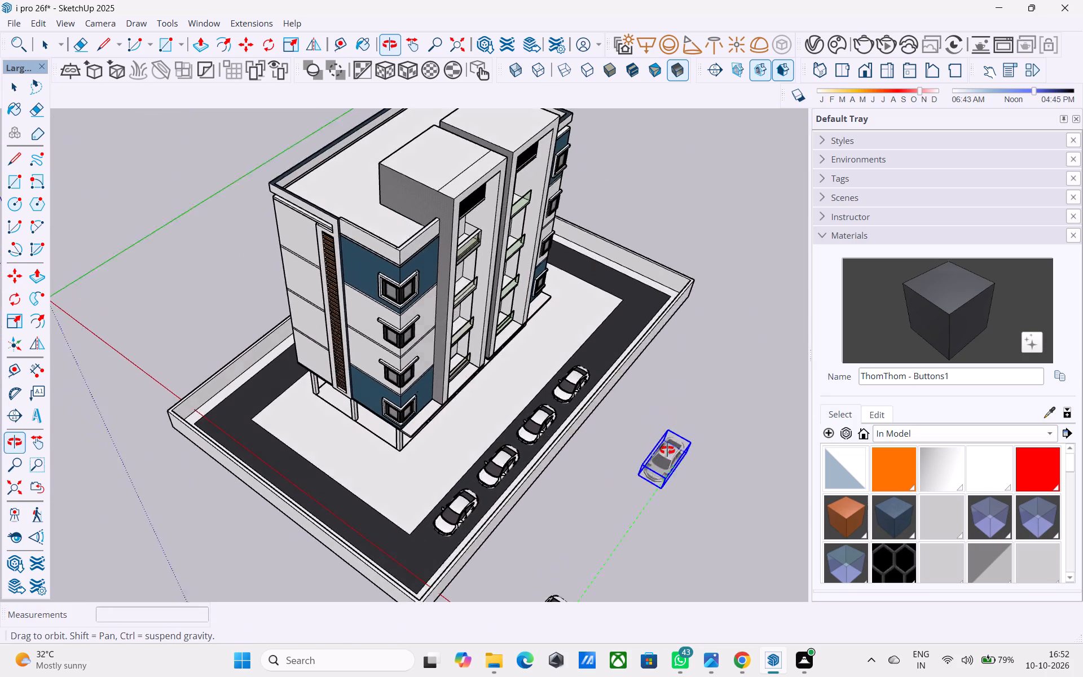
middle_drag(667, 450, 503, 328)
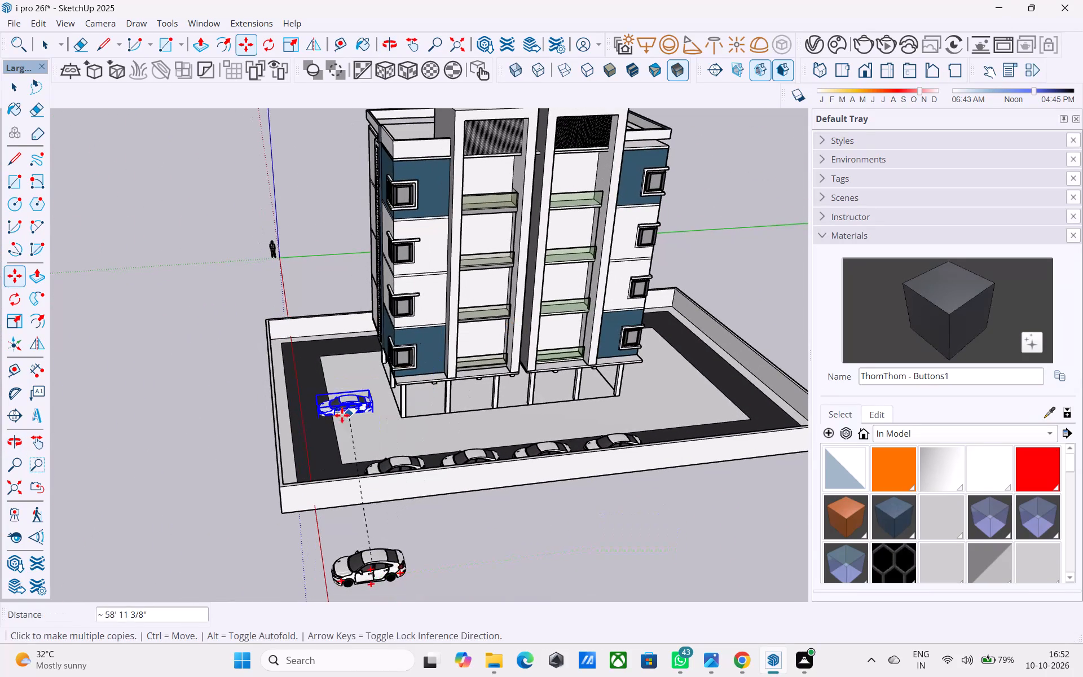
key(space)
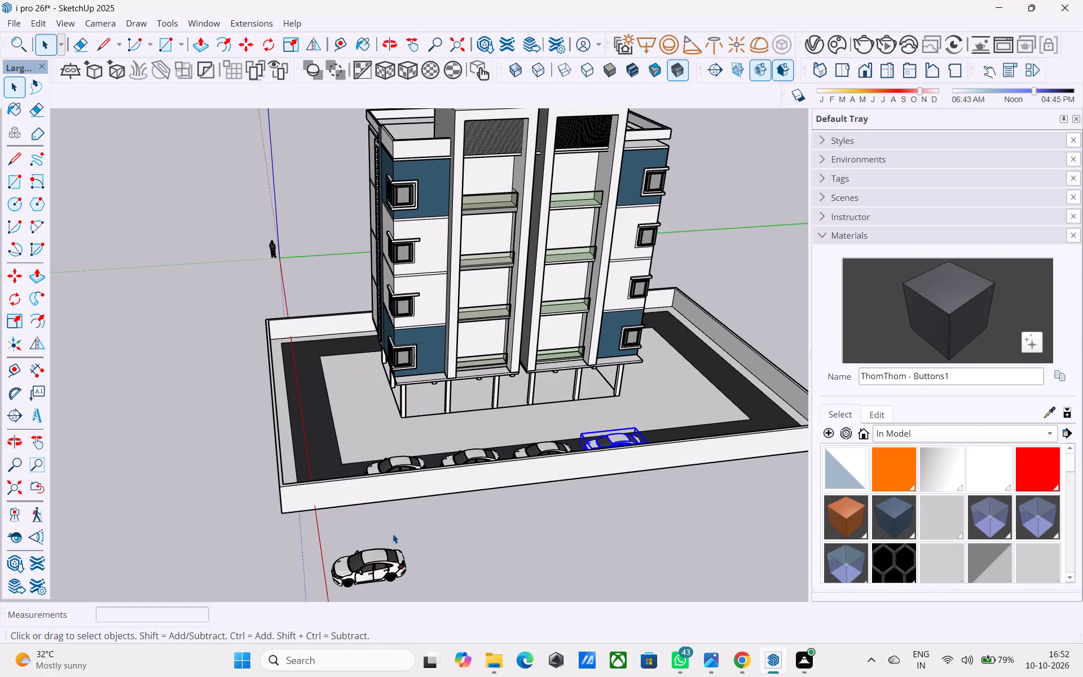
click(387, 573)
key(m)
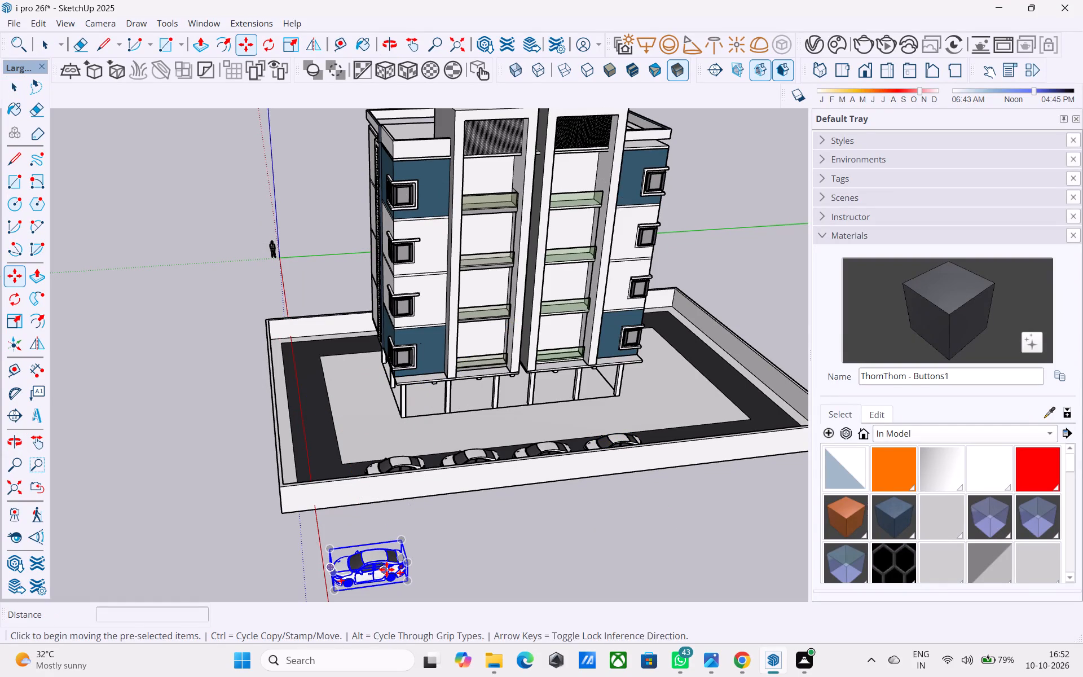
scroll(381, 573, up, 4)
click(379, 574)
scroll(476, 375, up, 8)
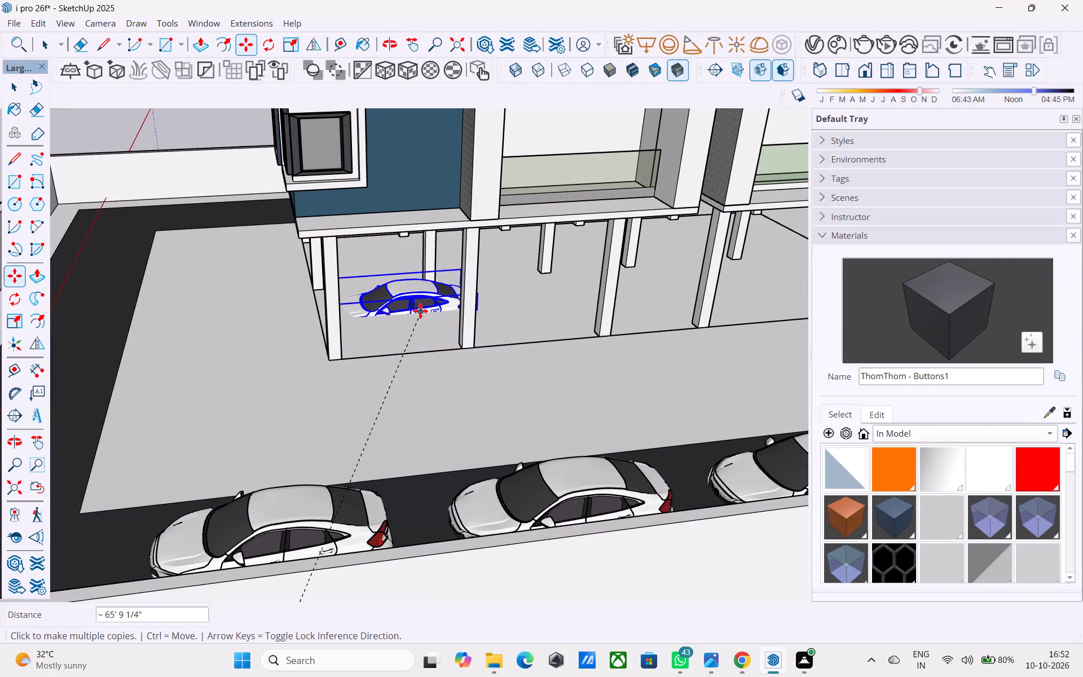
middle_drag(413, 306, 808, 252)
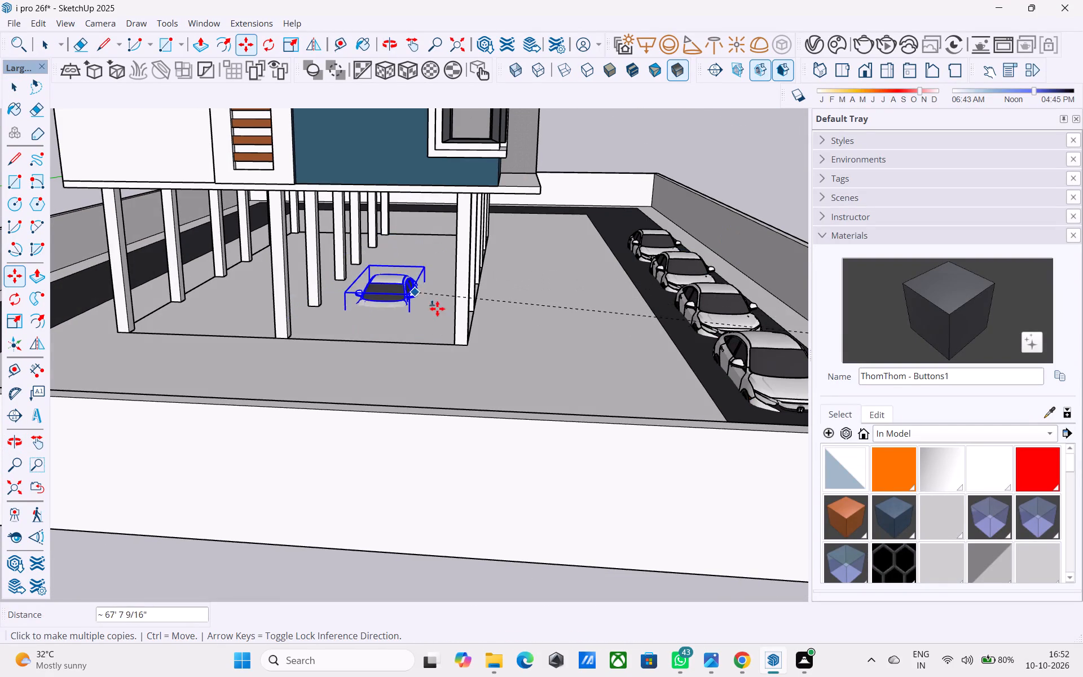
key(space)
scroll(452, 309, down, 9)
Copy the original car twice, side by side, into the stilt-floor parking at the louvred end of the building.
middle_drag(634, 409, 530, 379)
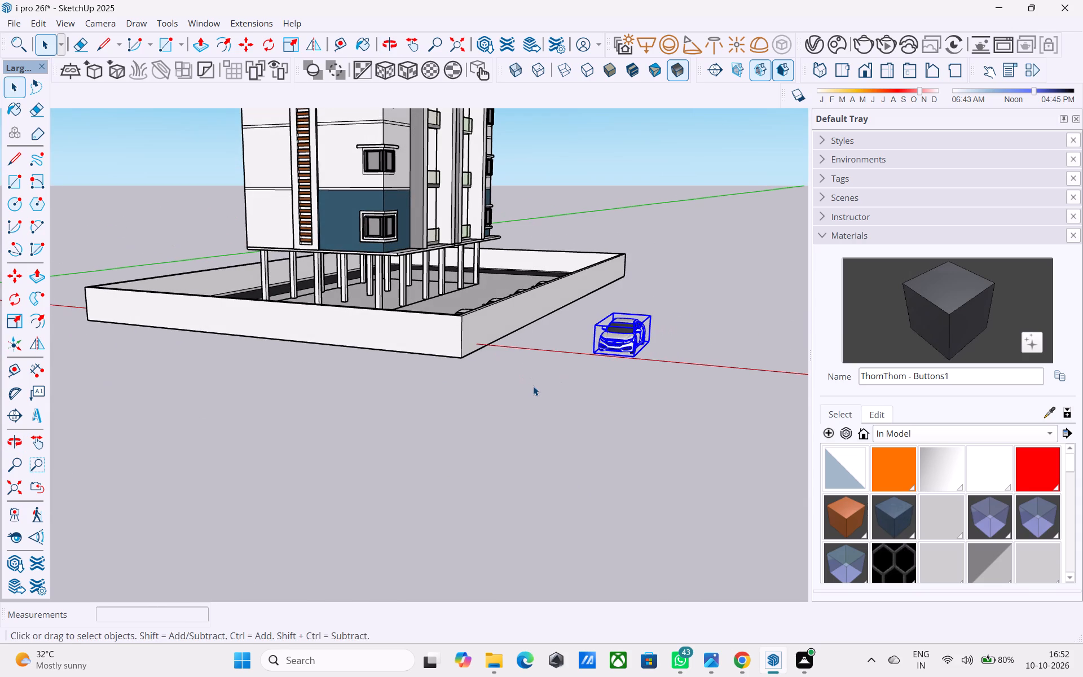
key(m)
scroll(624, 401, up, 6)
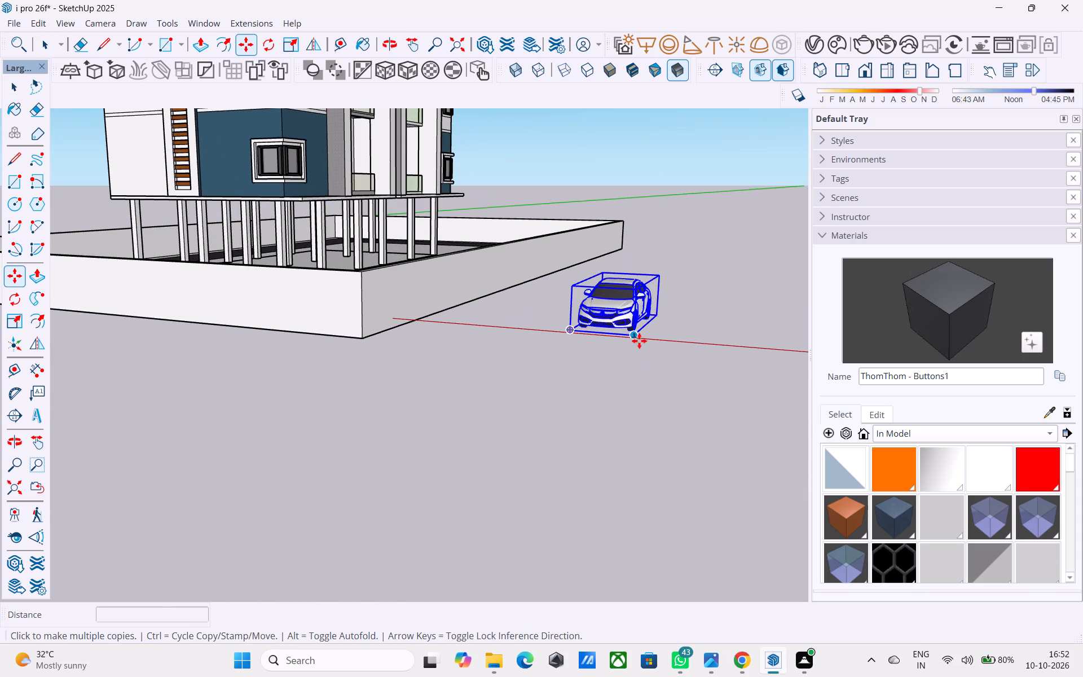
click(639, 340)
shift+middle_drag(472, 254, 536, 390)
scroll(351, 375, up, 3)
middle_drag(329, 381, 534, 433)
scroll(518, 446, up, 4)
click(509, 450)
middle_drag(399, 402, 578, 476)
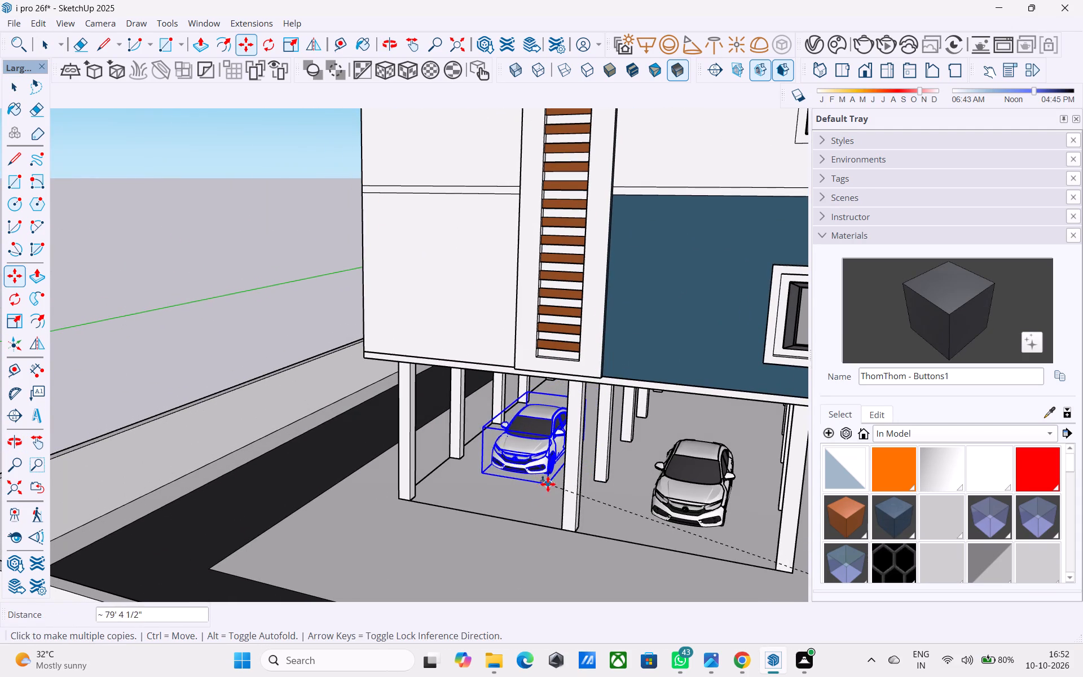
click(523, 504)
Place two more copies of the car side by side between the columns at the far end of the stilt floor.
shift+middle_drag(686, 487, 367, 430)
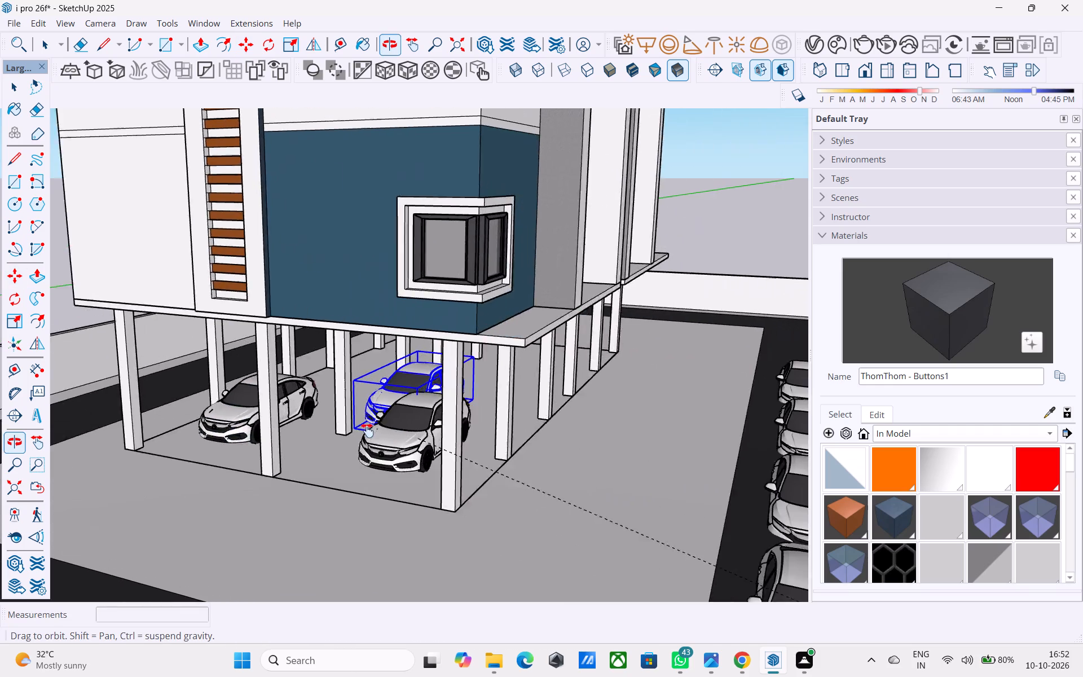
shift+middle_drag(367, 430, 155, 474)
shift+middle_drag(402, 452, 201, 504)
scroll(225, 474, up, 6)
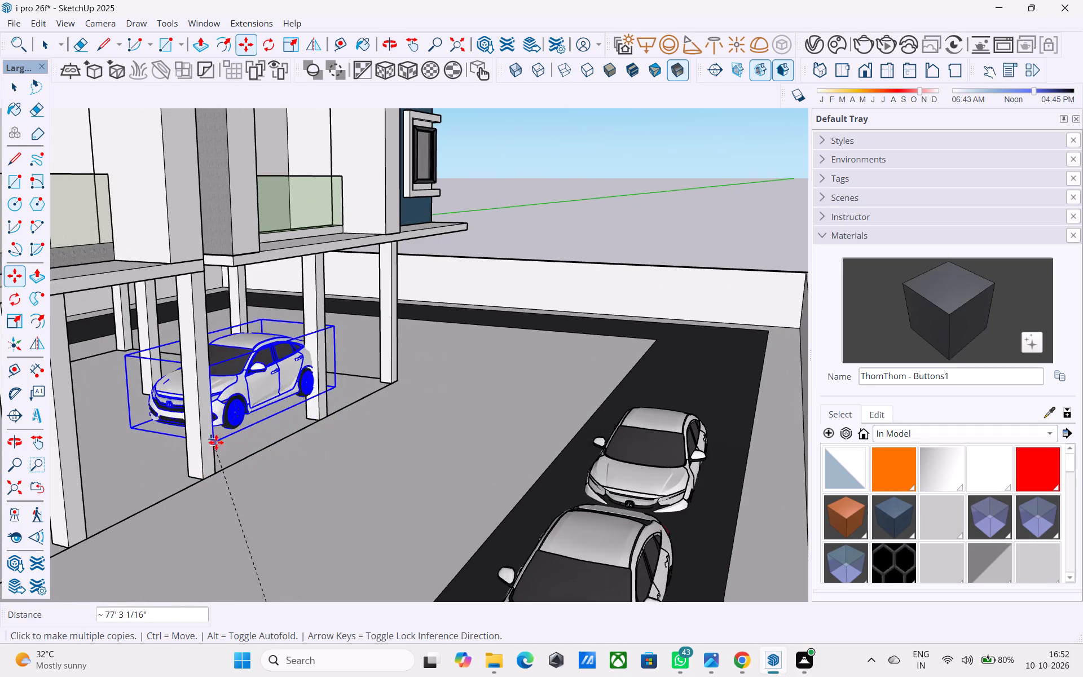
click(161, 446)
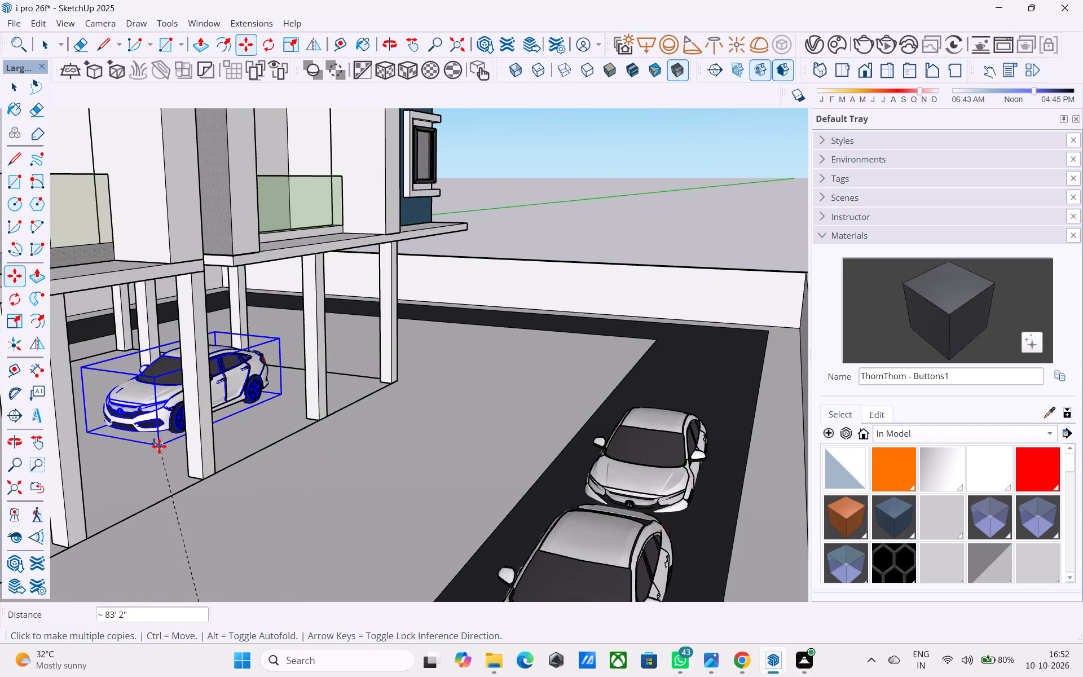
middle_drag(164, 446, 607, 551)
shift+middle_drag(503, 529, 632, 243)
shift+scroll(626, 226, up, 1)
scroll(621, 221, down, 17)
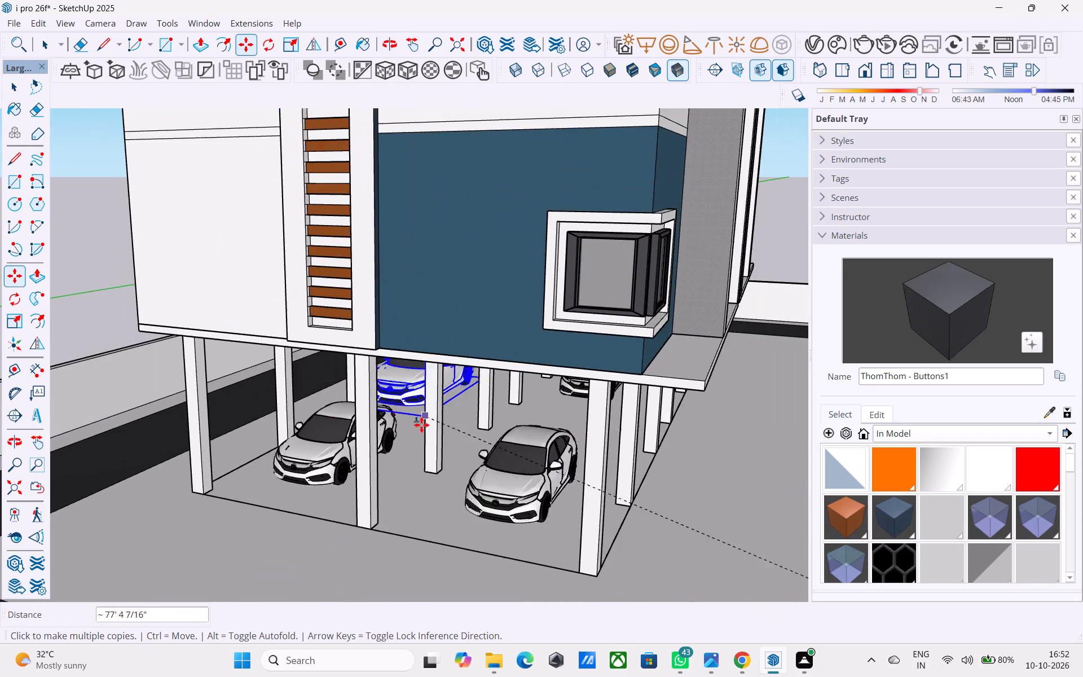
shift+middle_drag(419, 449, 618, 403)
scroll(670, 379, up, 4)
shift+middle_drag(517, 341, 641, 379)
scroll(738, 404, up, 2)
shift+middle_drag(738, 403, 730, 401)
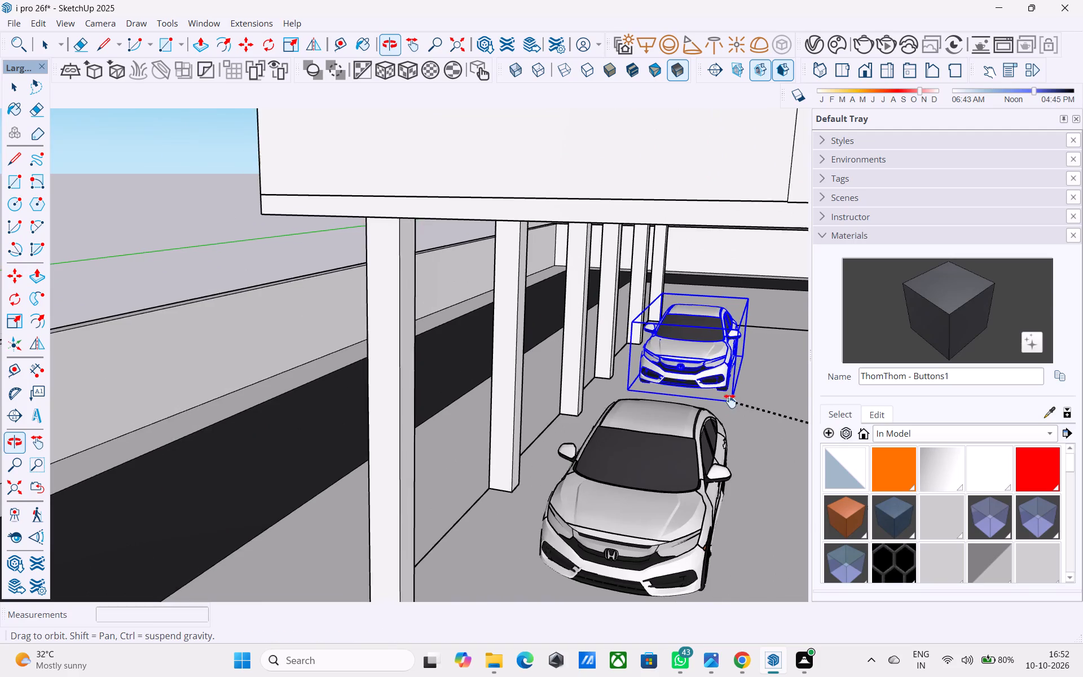
shift+middle_drag(730, 401, 246, 358)
shift+middle_drag(310, 314, 45, 415)
shift+scroll(283, 331, up, 1)
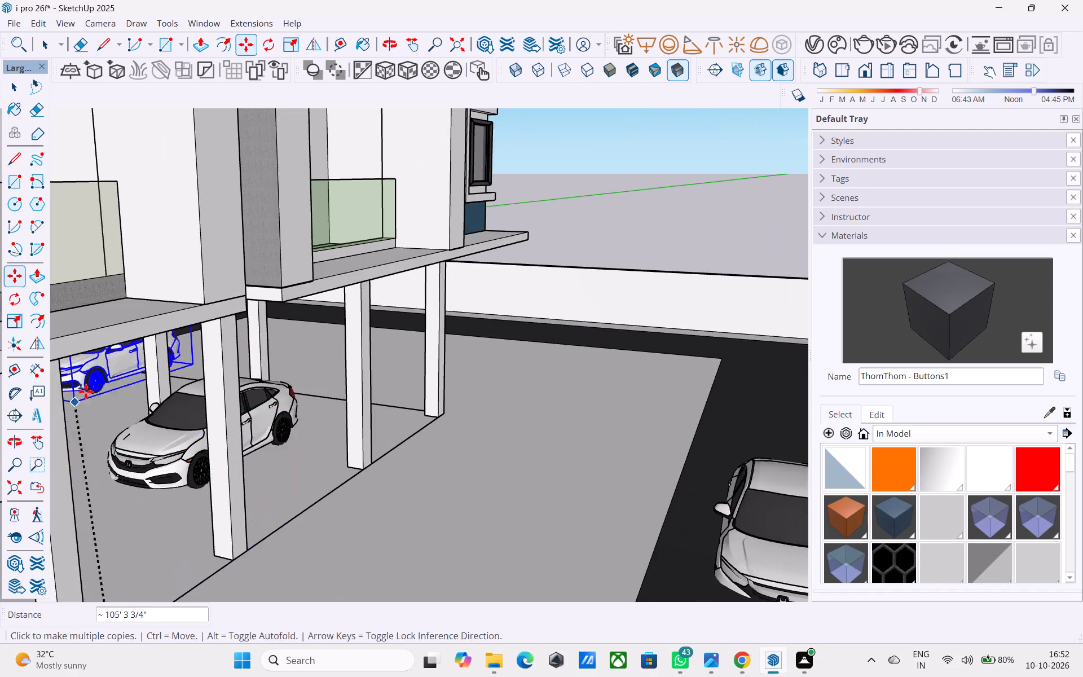
shift+middle_drag(91, 383, 164, 301)
scroll(160, 320, up, 3)
click(149, 333)
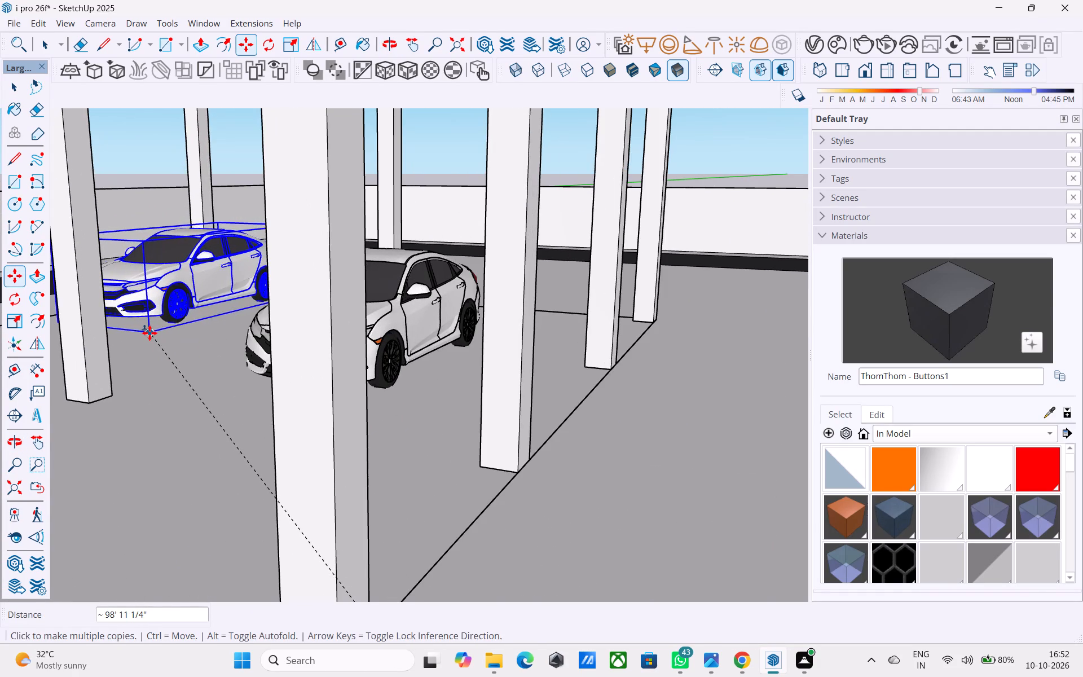
Place a fifth car copy in the middle of the stilt floor's rear row and stop copying.
middle_drag(309, 309, 95, 314)
scroll(103, 306, down, 9)
shift+middle_drag(336, 305, 392, 348)
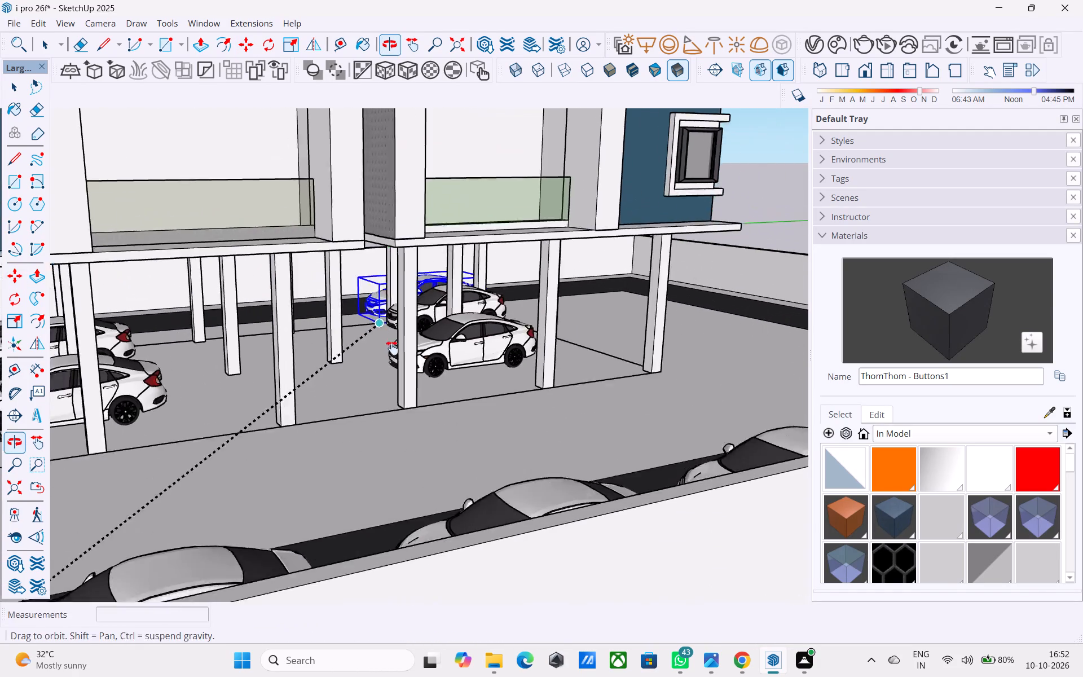
shift+middle_drag(392, 348, 395, 351)
scroll(300, 363, up, 2)
middle_drag(256, 382, 296, 392)
scroll(296, 391, up, 4)
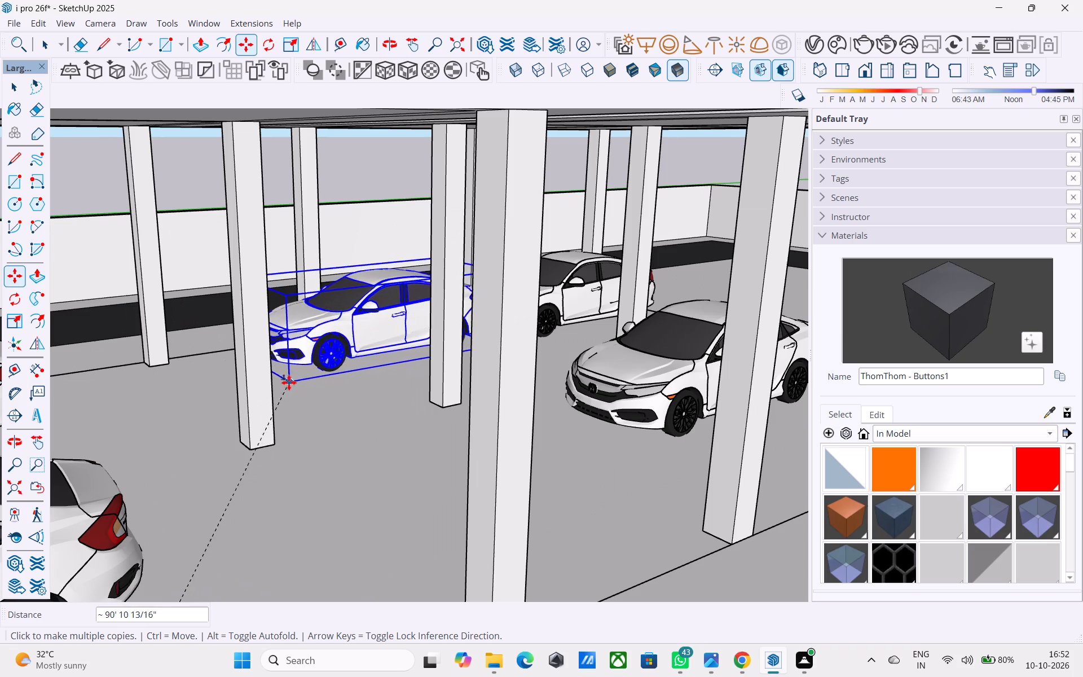
scroll(239, 385, up, 1)
shift+middle_drag(237, 384, 263, 402)
scroll(263, 402, up, 4)
middle_drag(231, 396, 309, 415)
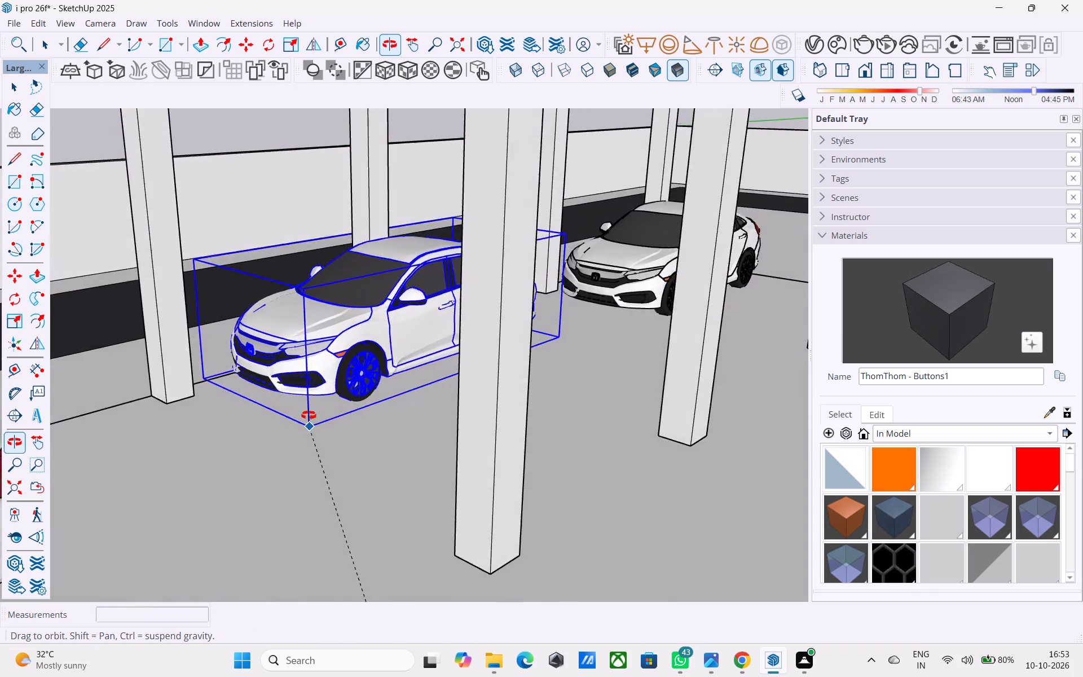
middle_drag(309, 415, 340, 412)
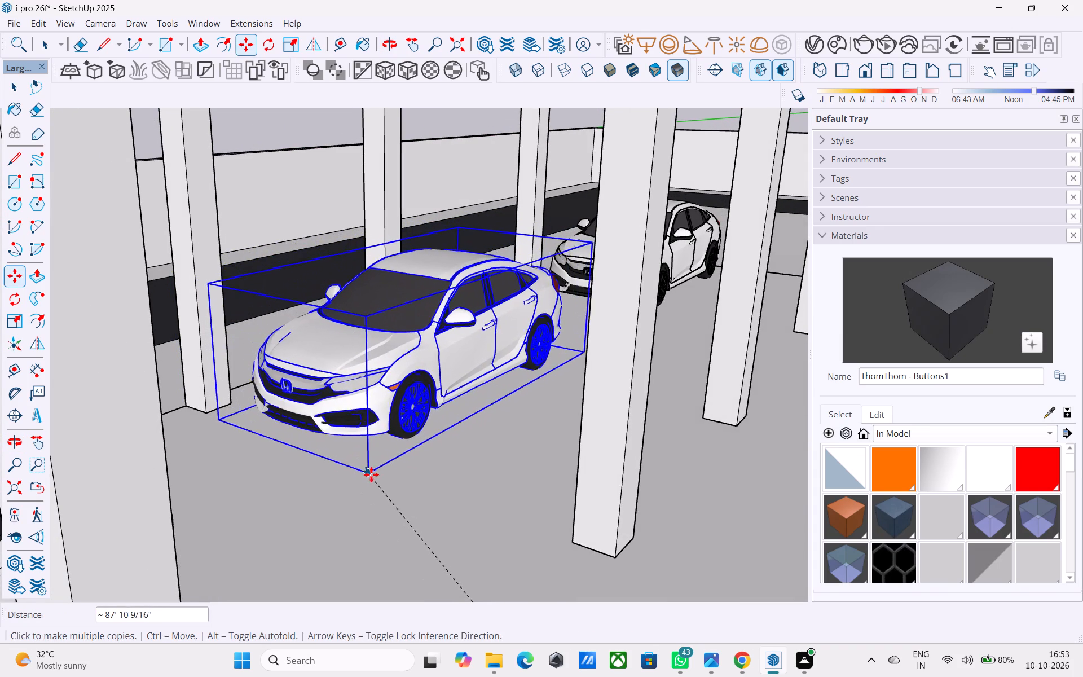
click(376, 477)
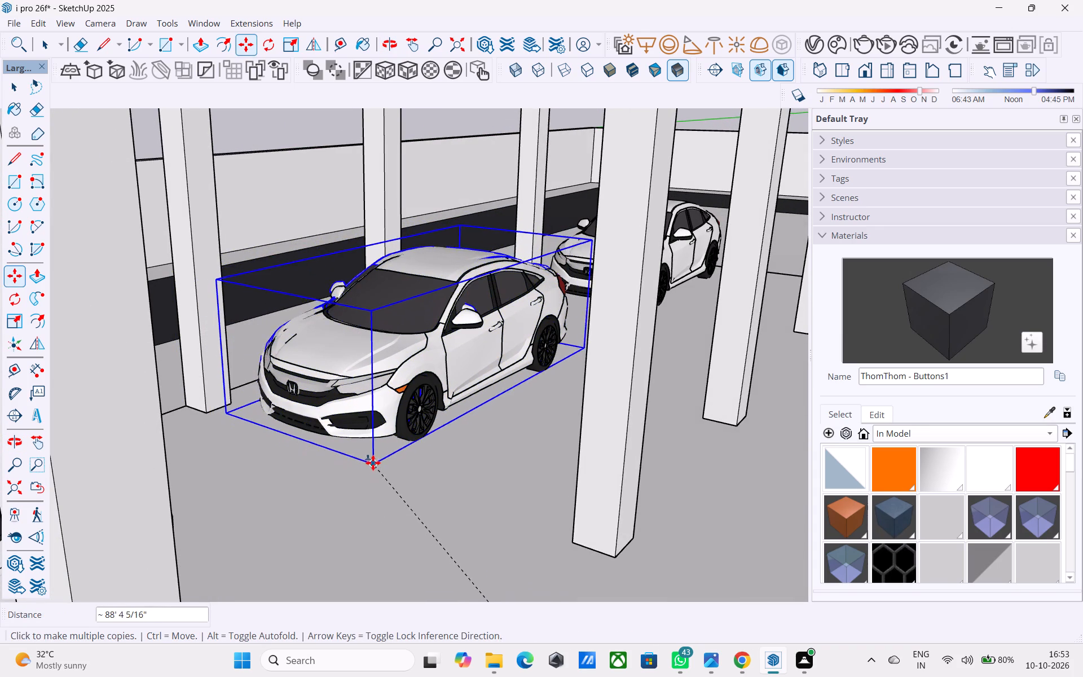
scroll(368, 444, down, 20)
scroll(368, 444, down, 20)
scroll(368, 444, down, 1)
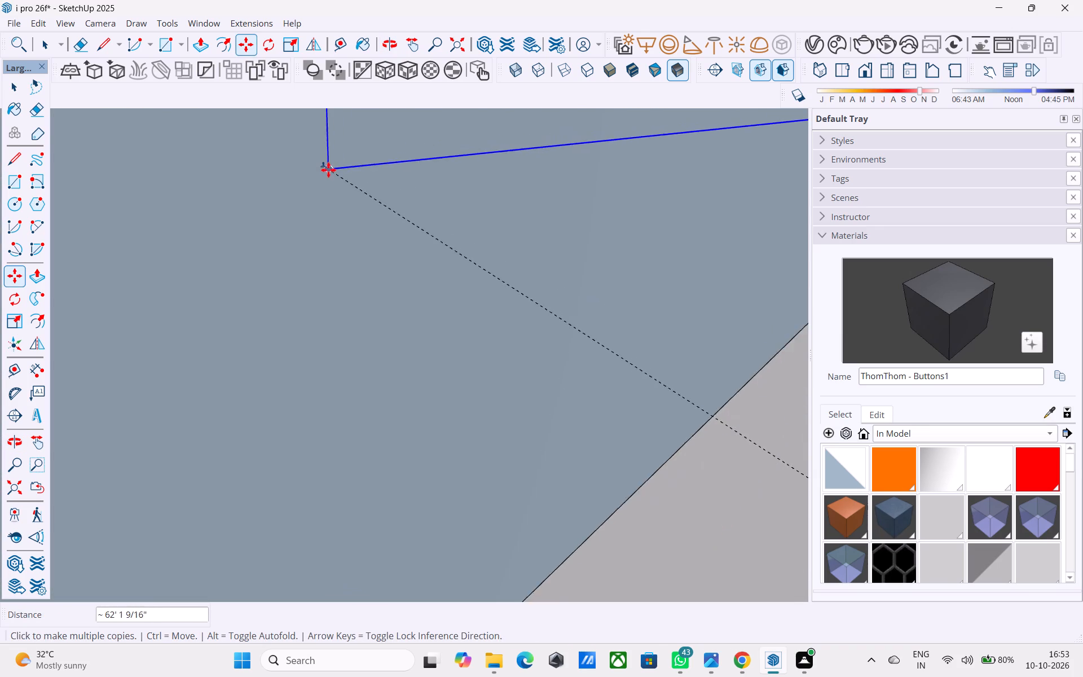
scroll(328, 170, down, 20)
scroll(328, 170, down, 20)
scroll(328, 170, down, 2)
key(space)
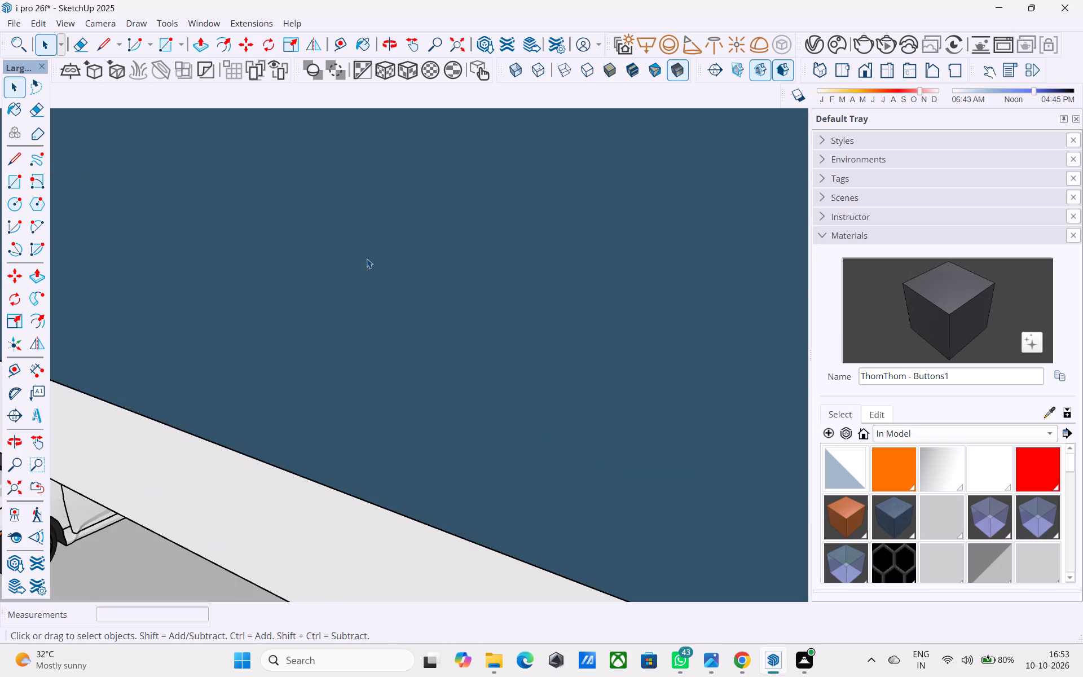
Save the model.
key(ctrl+s)
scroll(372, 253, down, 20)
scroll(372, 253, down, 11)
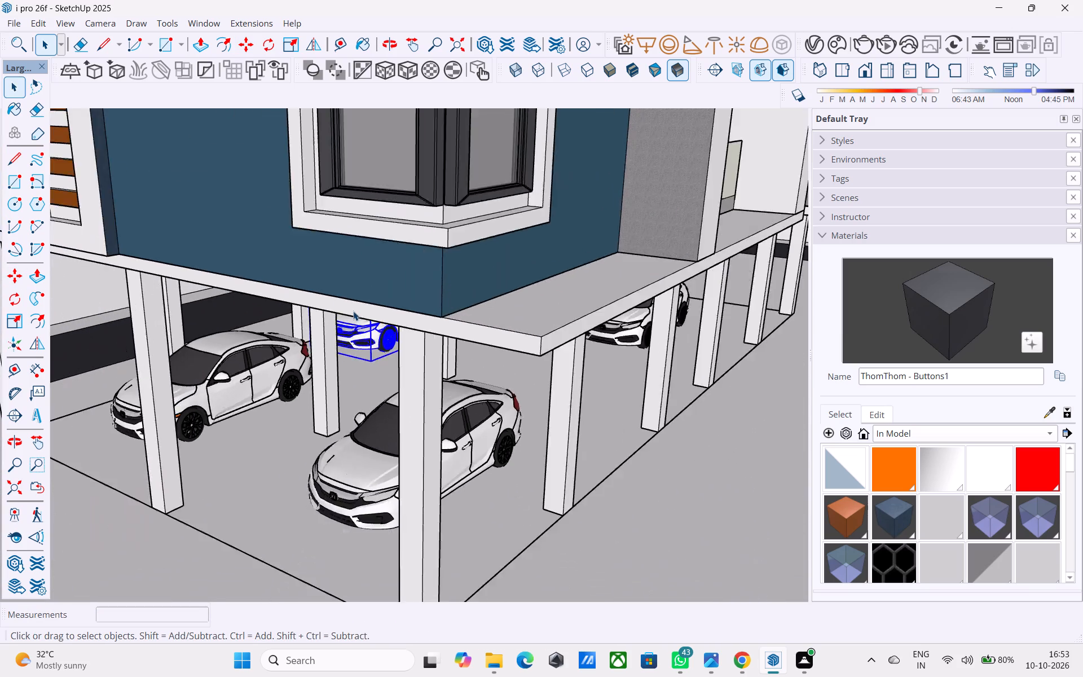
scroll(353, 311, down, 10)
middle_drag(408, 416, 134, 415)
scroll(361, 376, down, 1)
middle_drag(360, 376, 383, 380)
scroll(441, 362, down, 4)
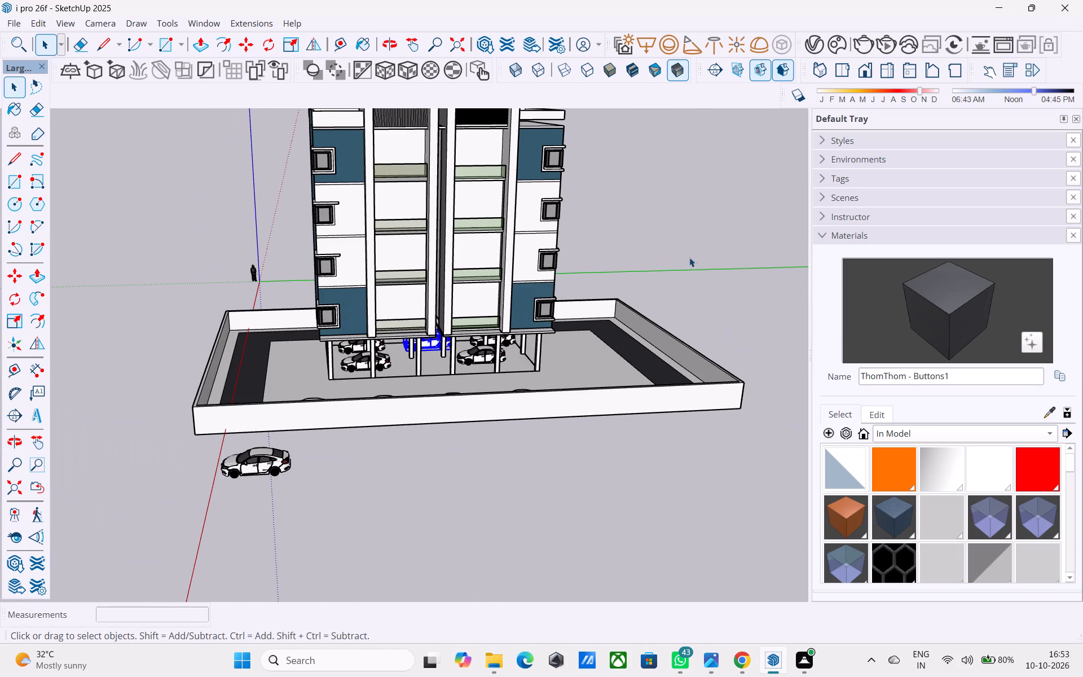
Draw a line across the top of the front compound wall near its corner, in line with the dark road strip's edge.
click(695, 252)
shift+middle_drag(315, 416, 368, 403)
scroll(323, 415, up, 2)
middle_drag(309, 407, 288, 482)
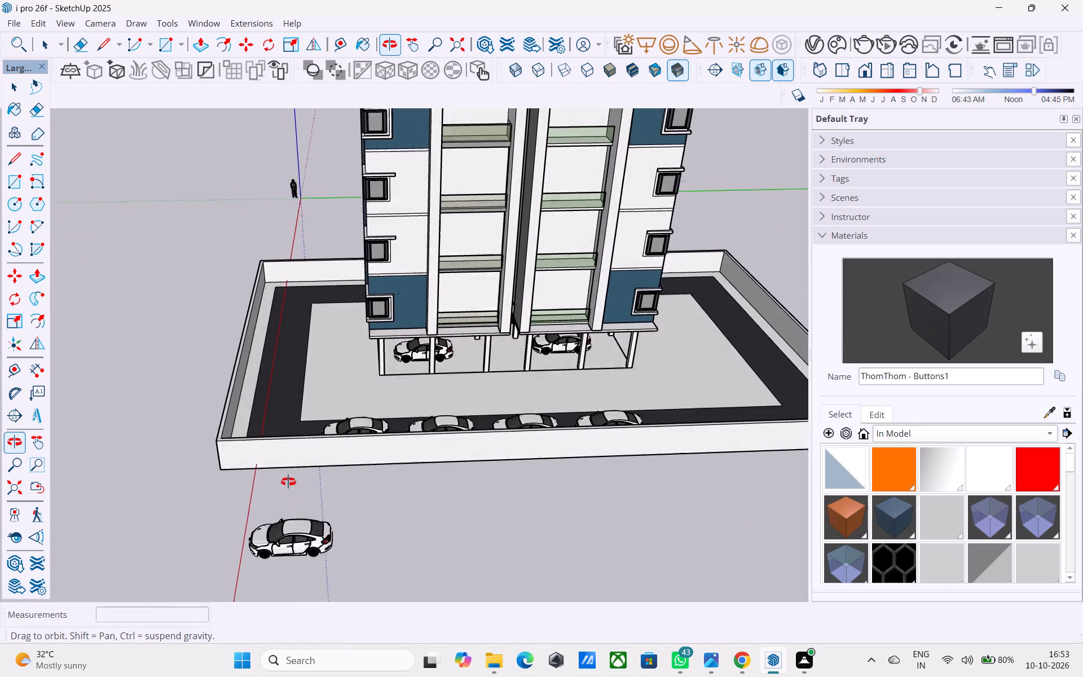
middle_drag(288, 482, 318, 442)
middle_drag(317, 430, 283, 448)
scroll(278, 434, up, 6)
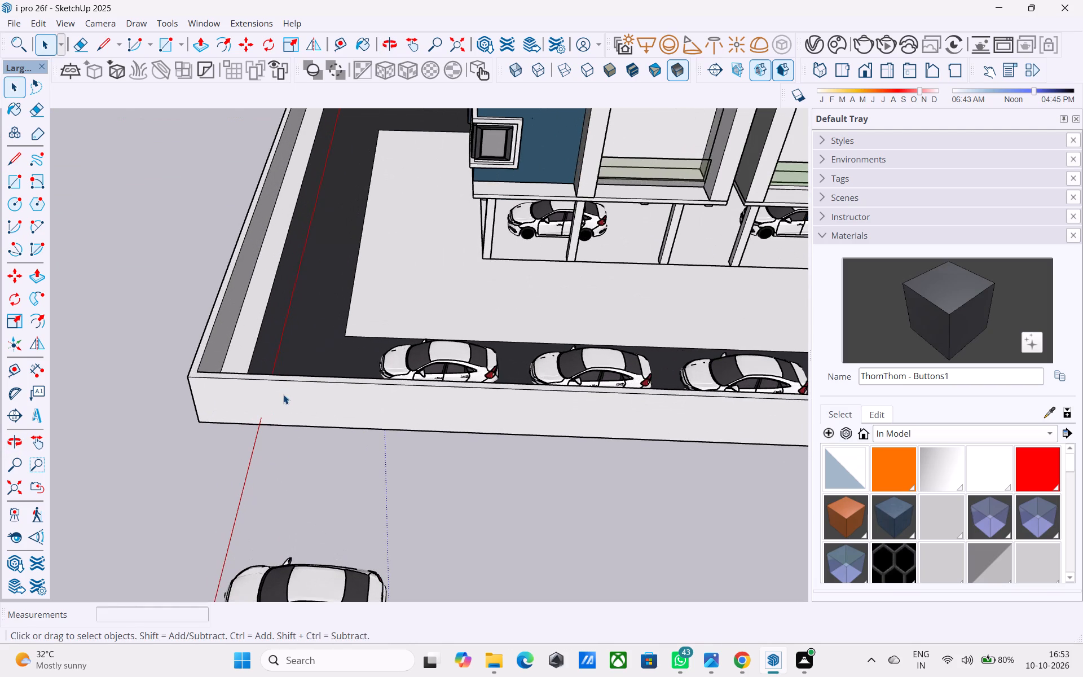
key(l)
scroll(325, 375, down, 5)
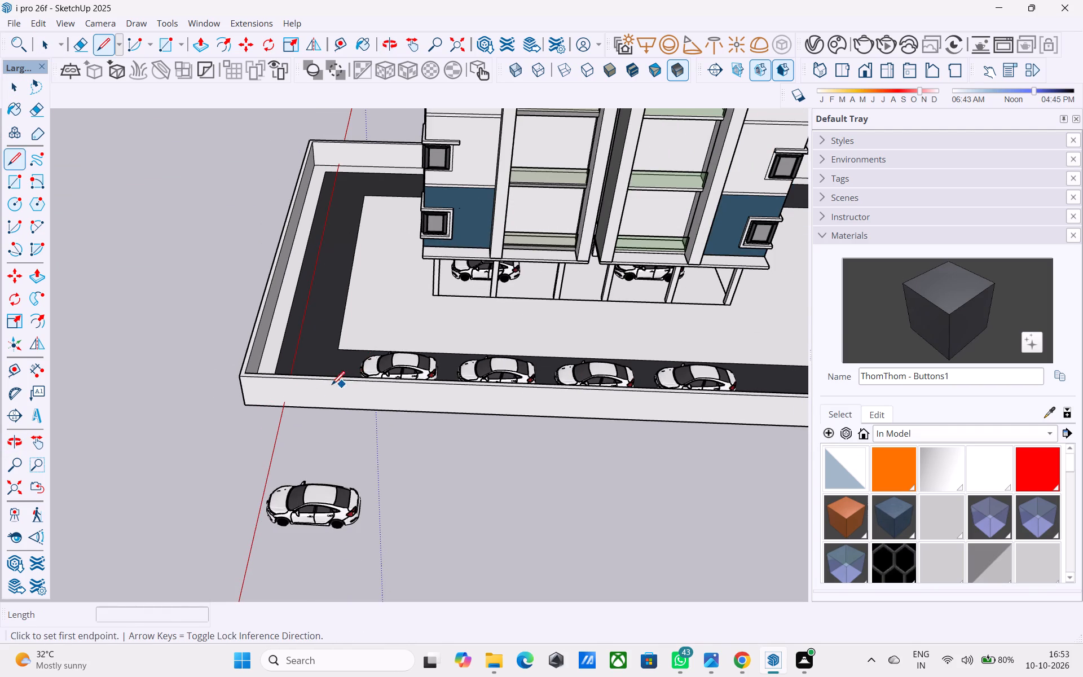
scroll(289, 386, up, 6)
click(275, 374)
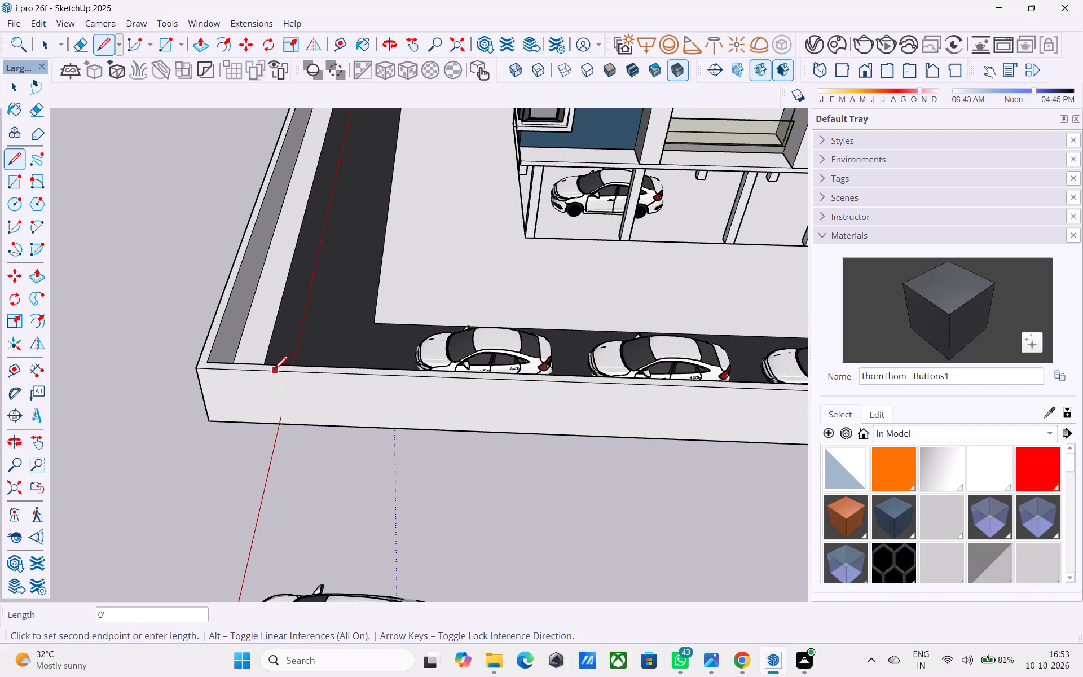
click(278, 366)
scroll(278, 364, up, 4)
key(space)
Copy the short line across the wall top 15' along the front compound wall to mark the gate opening.
click(283, 374)
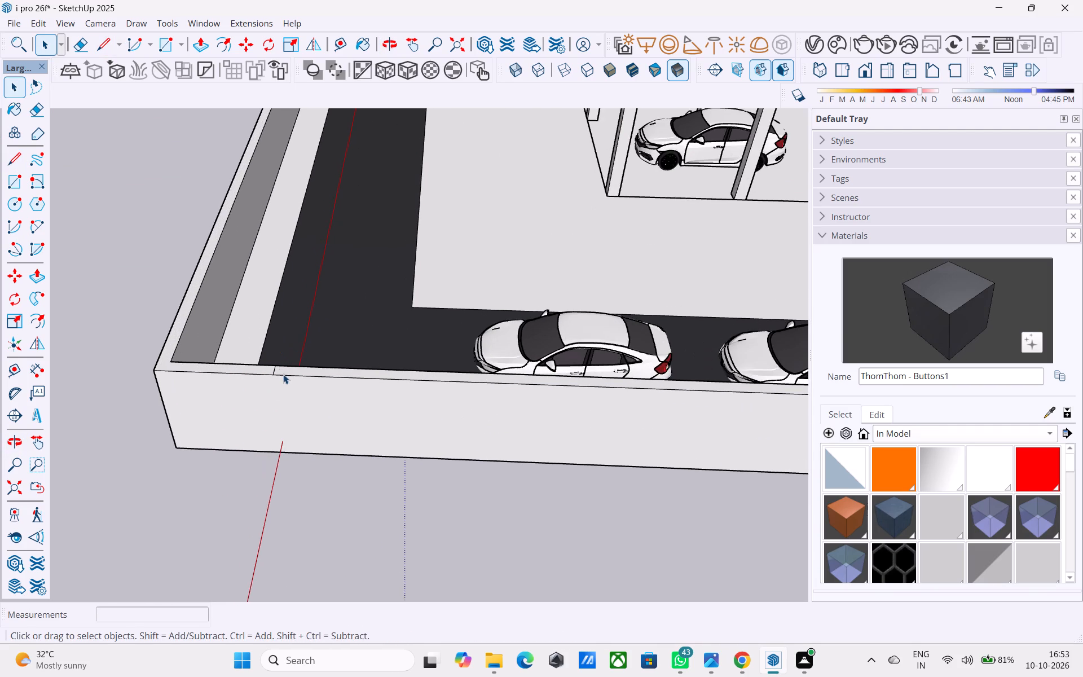
scroll(283, 374, up, 3)
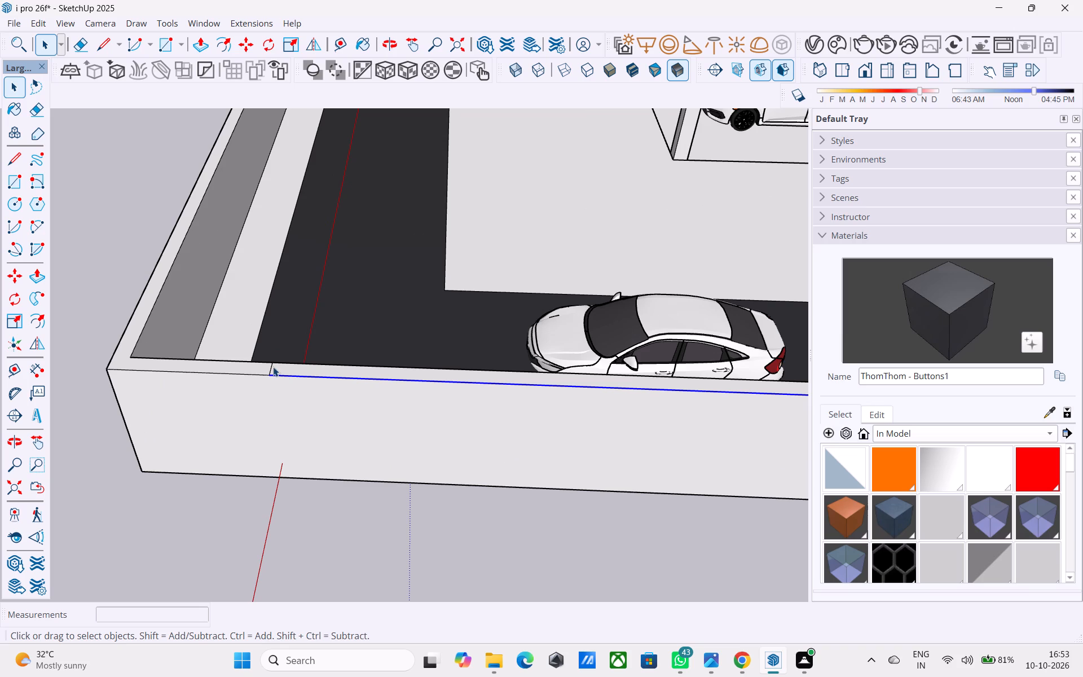
click(273, 367)
key(m)
click(274, 363)
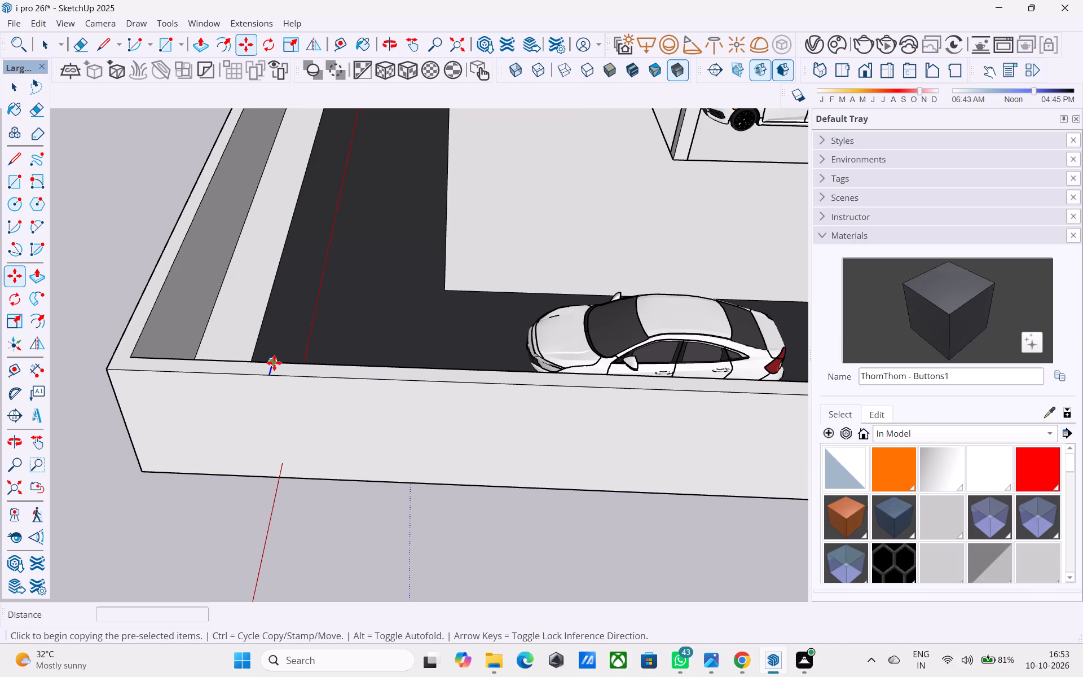
text(15')
key(Return)
key(space)
Push the marked wall-top section down to the paving level to open a gateway in the front compound wall.
middle_drag(525, 365, 513, 392)
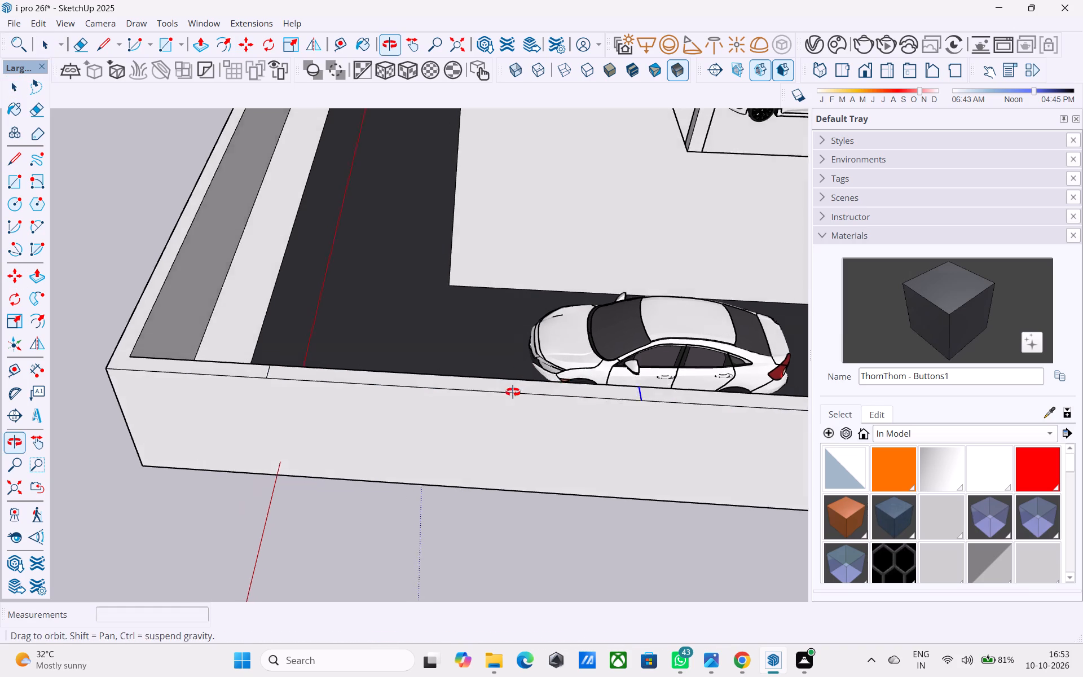
middle_drag(513, 392, 510, 393)
click(498, 395)
key(p)
drag(501, 390, 488, 447)
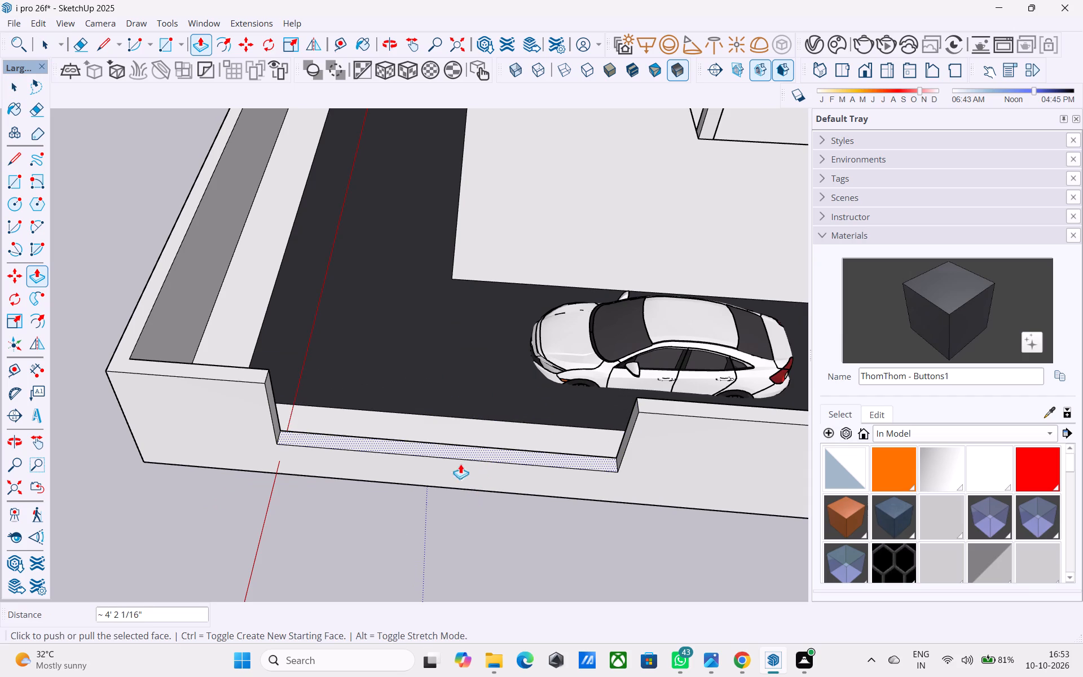
click(463, 447)
click(427, 448)
click(420, 489)
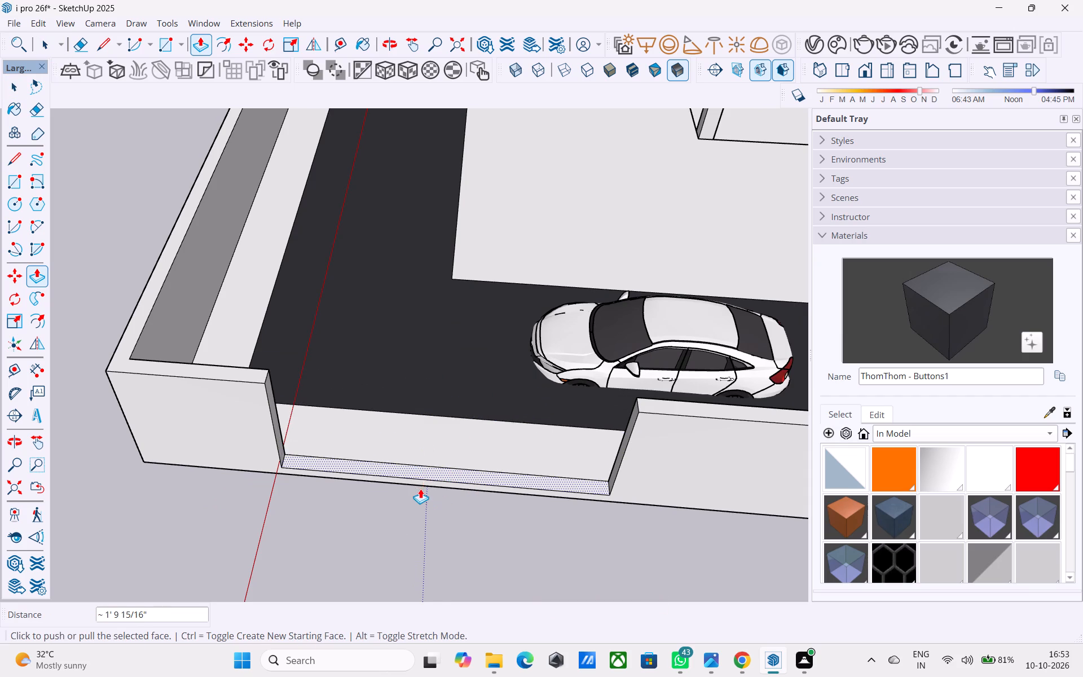
click(400, 465)
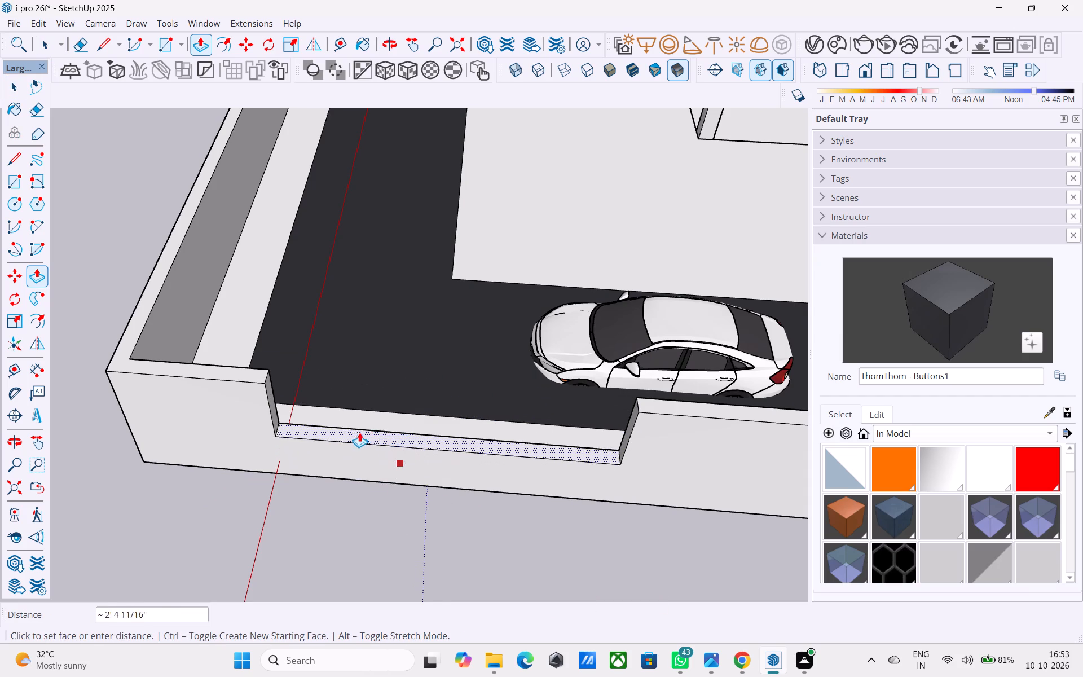
middle_drag(346, 427, 65, 551)
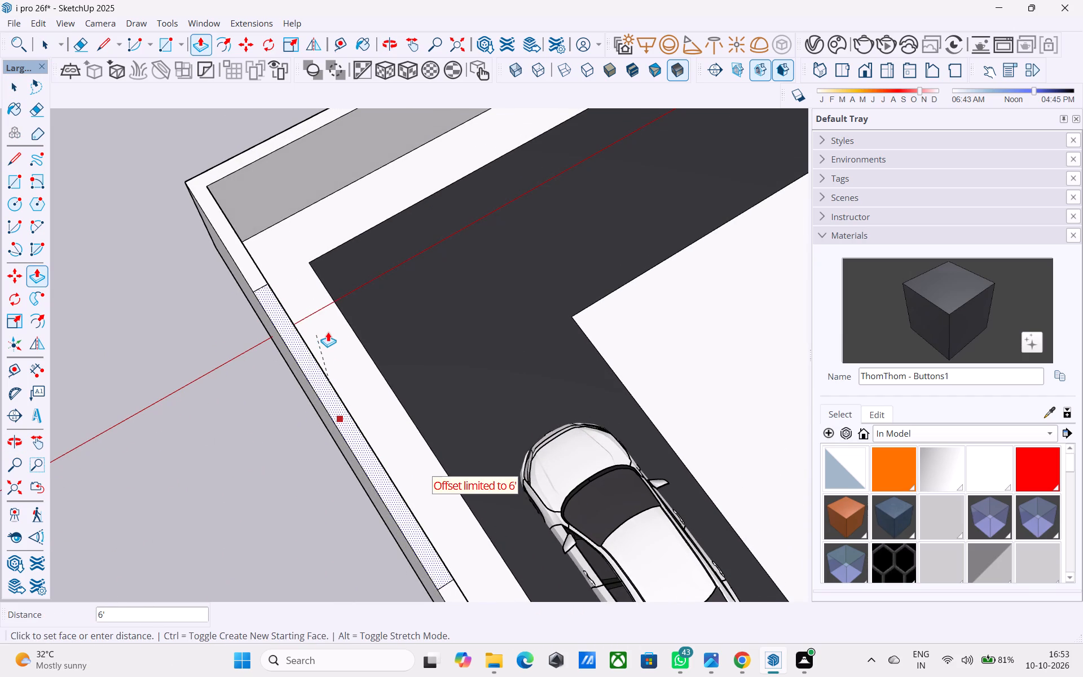
middle_drag(367, 346, 204, 325)
click(375, 389)
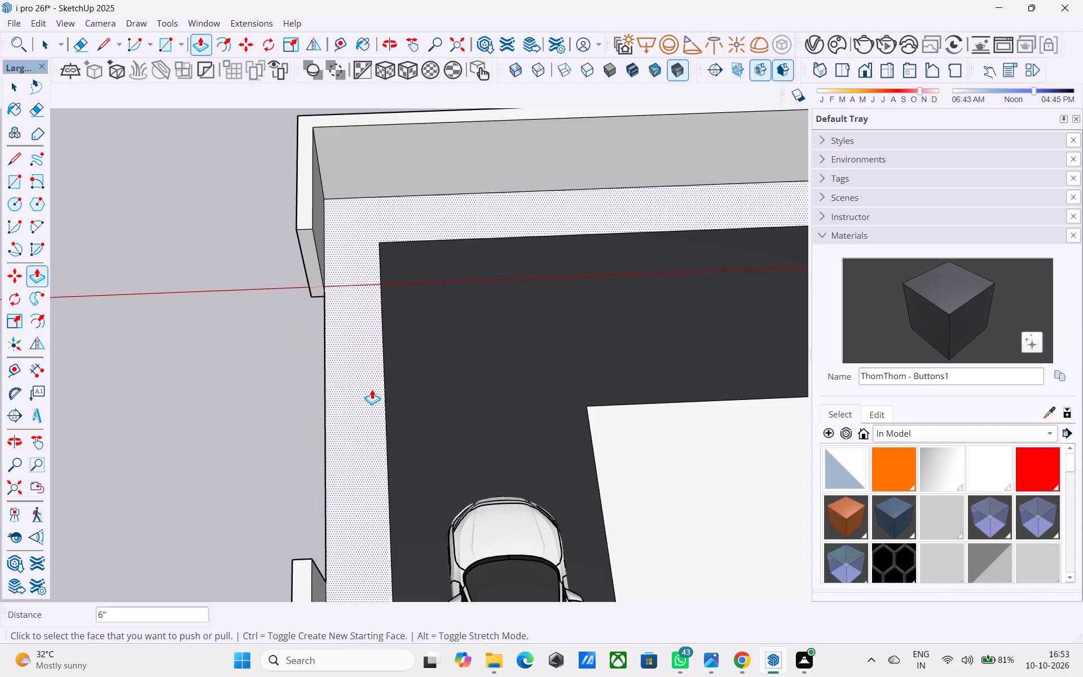
middle_drag(304, 385, 702, 257)
scroll(563, 320, down, 3)
shift+middle_drag(432, 406, 444, 327)
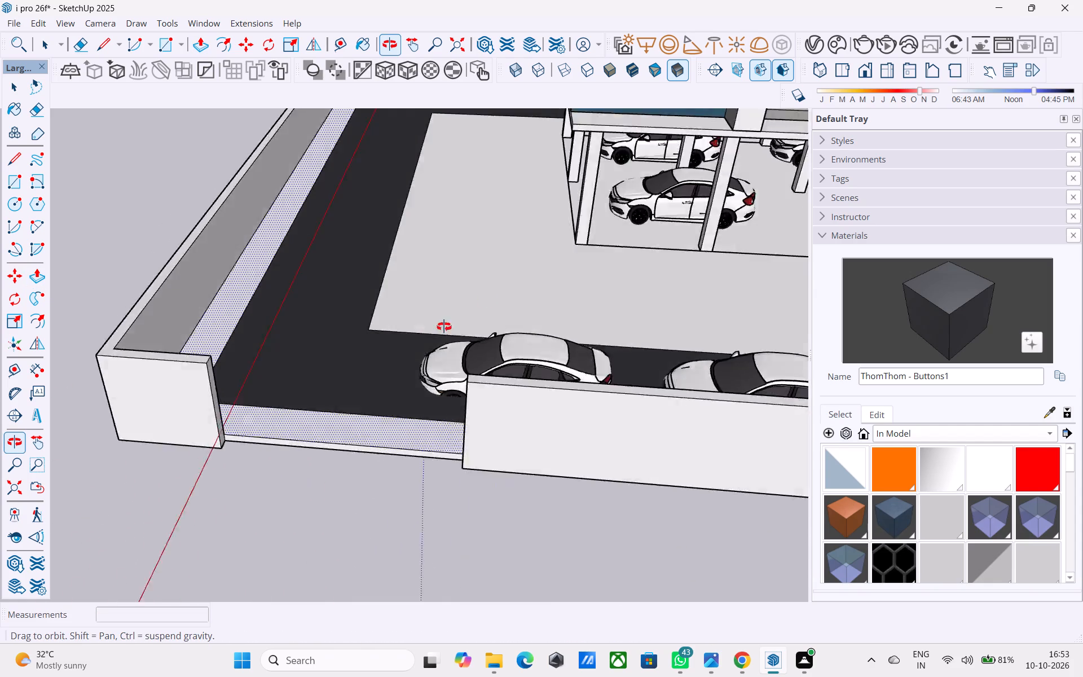
shift+middle_drag(444, 327, 535, 256)
scroll(506, 252, down, 5)
key(space)
Save the model.
middle_drag(497, 293, 513, 302)
scroll(509, 298, down, 2)
shift+middle_drag(510, 298, 467, 390)
key(ctrl+s)
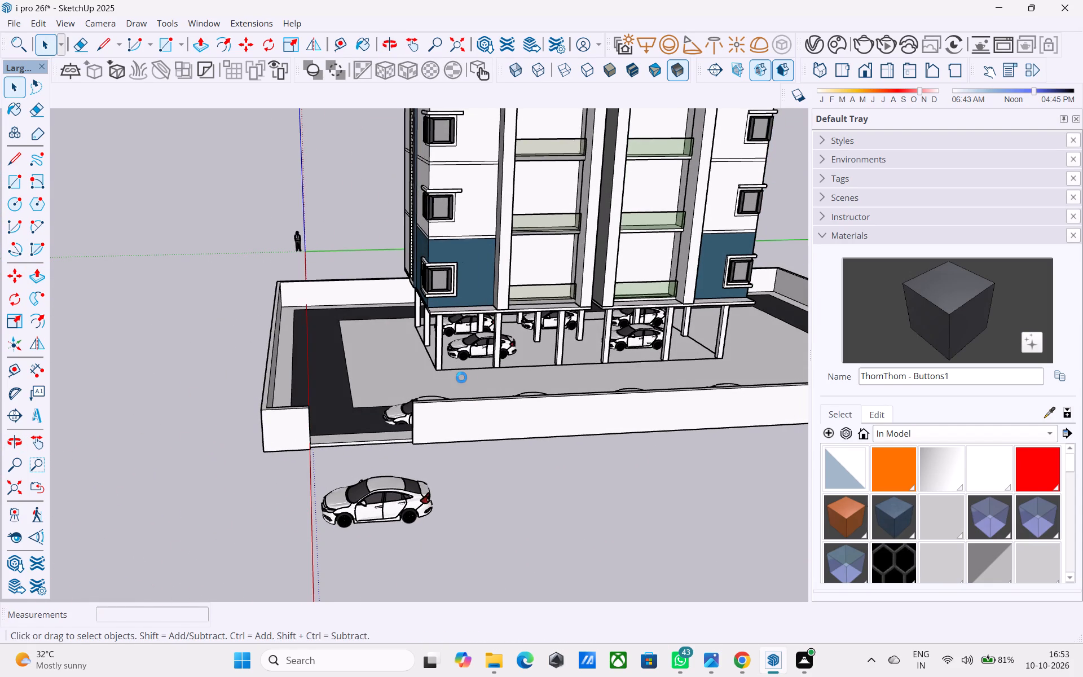
Import the ornamental gate model "cong" from Downloads and place it outside the front wall, near the standalone car.
click(24, 24)
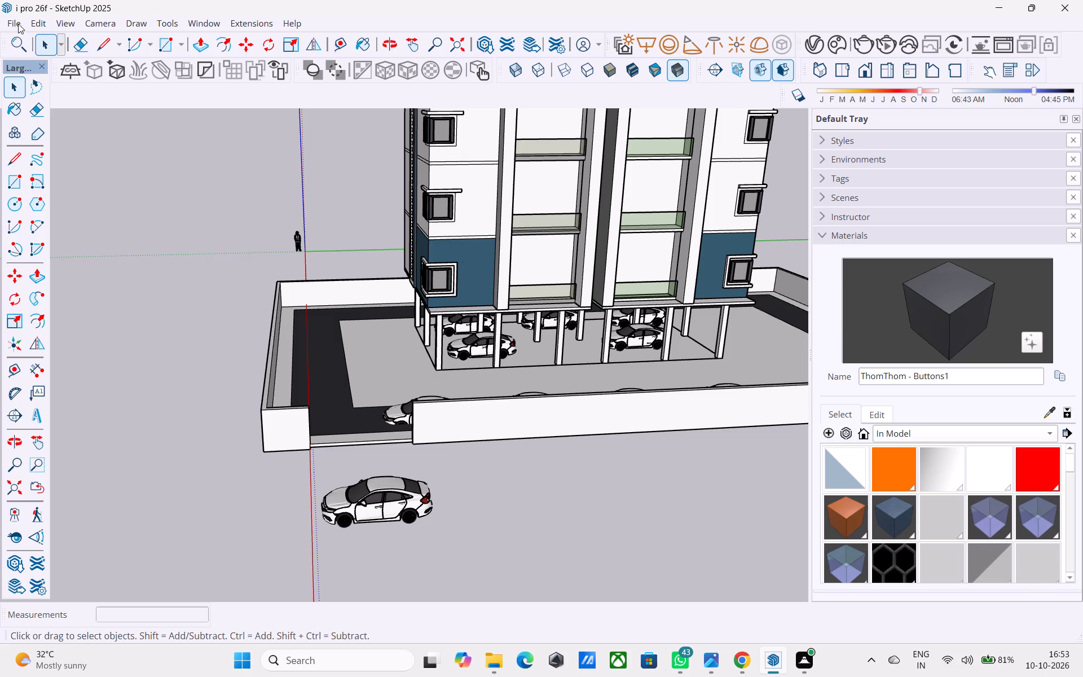
click(18, 23)
click(73, 219)
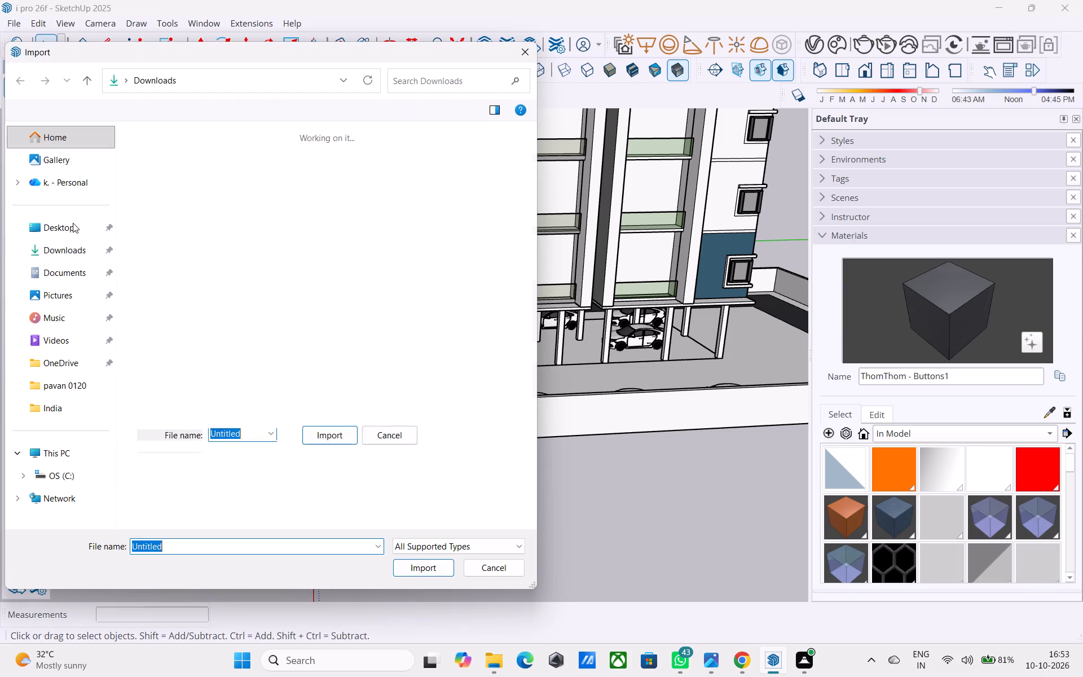
scroll(310, 248, down, 2)
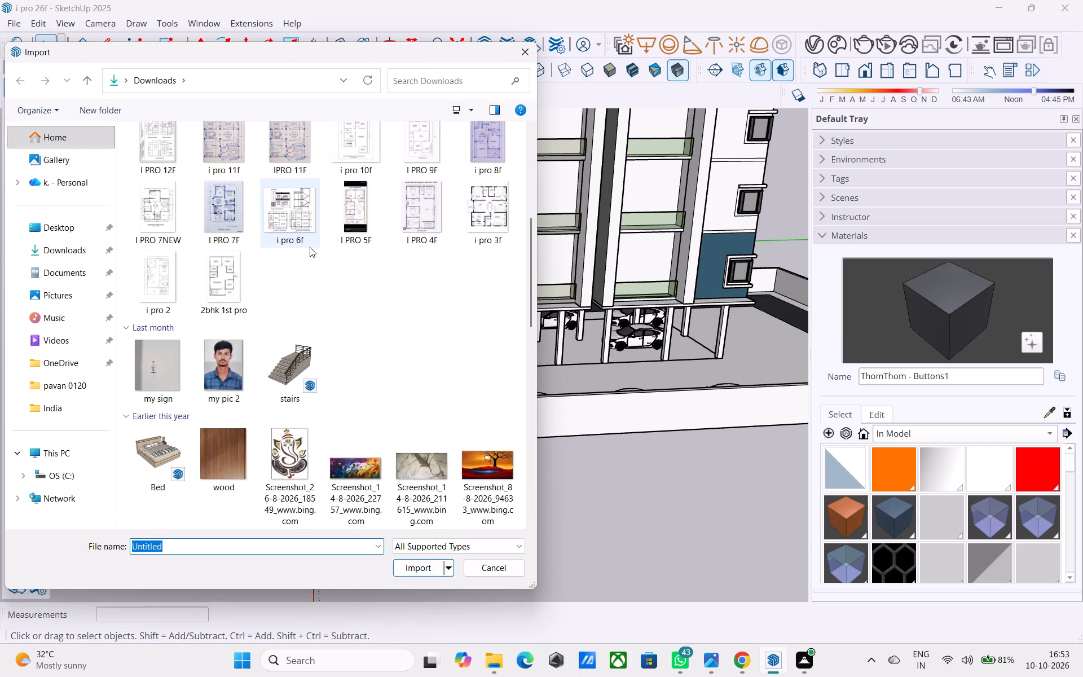
scroll(310, 247, down, 2)
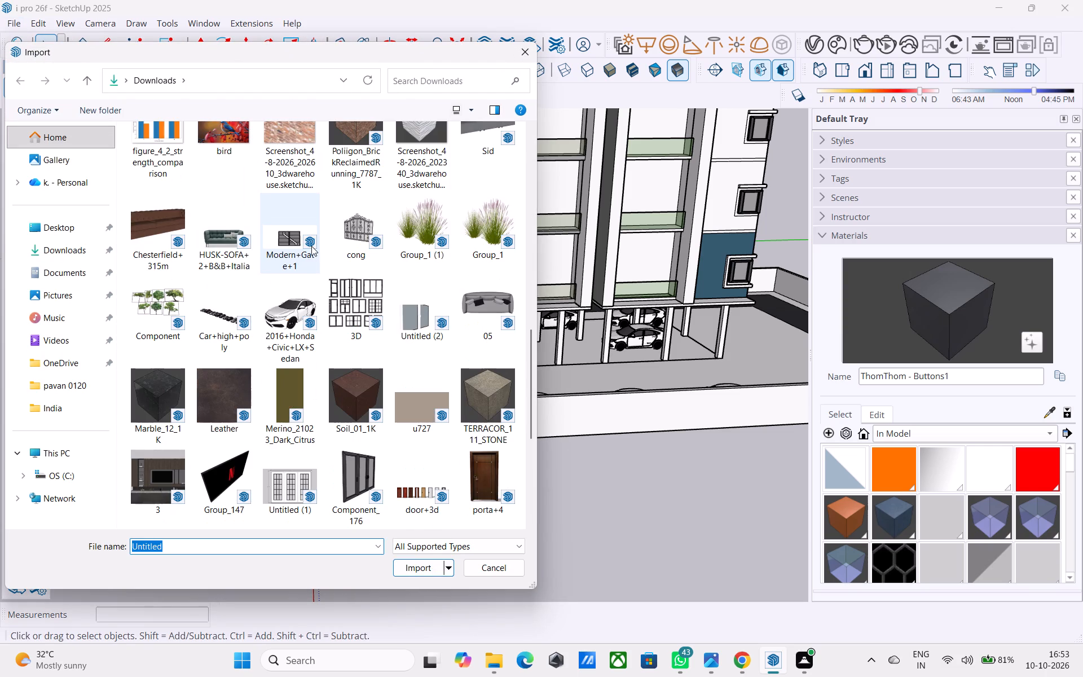
scroll(307, 277, down, 1)
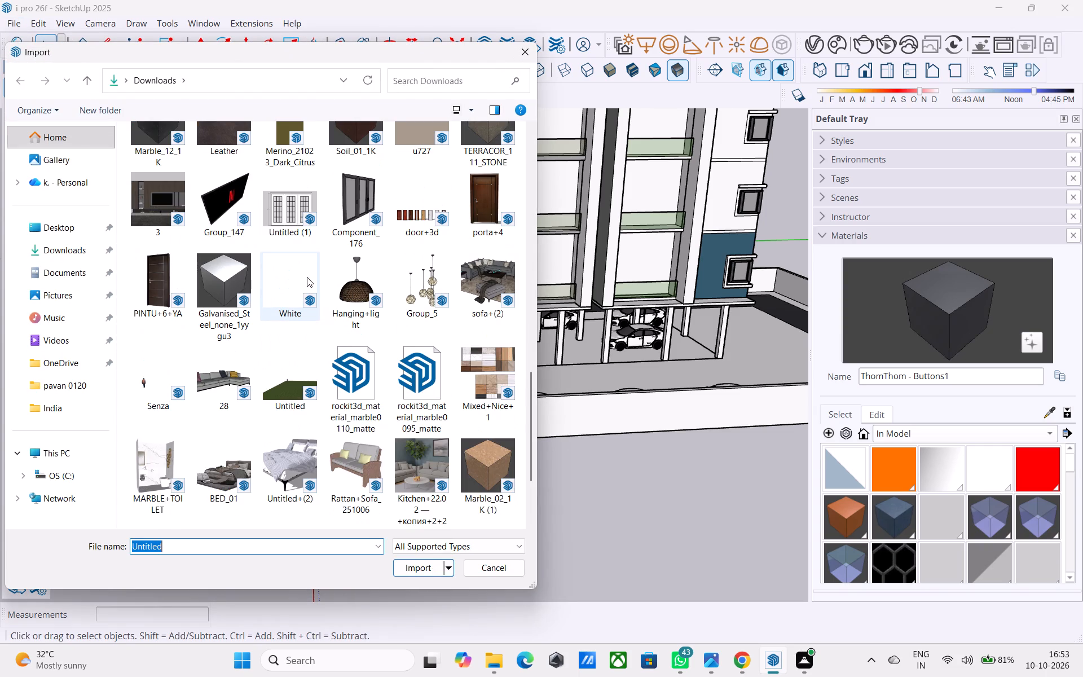
scroll(305, 278, down, 1)
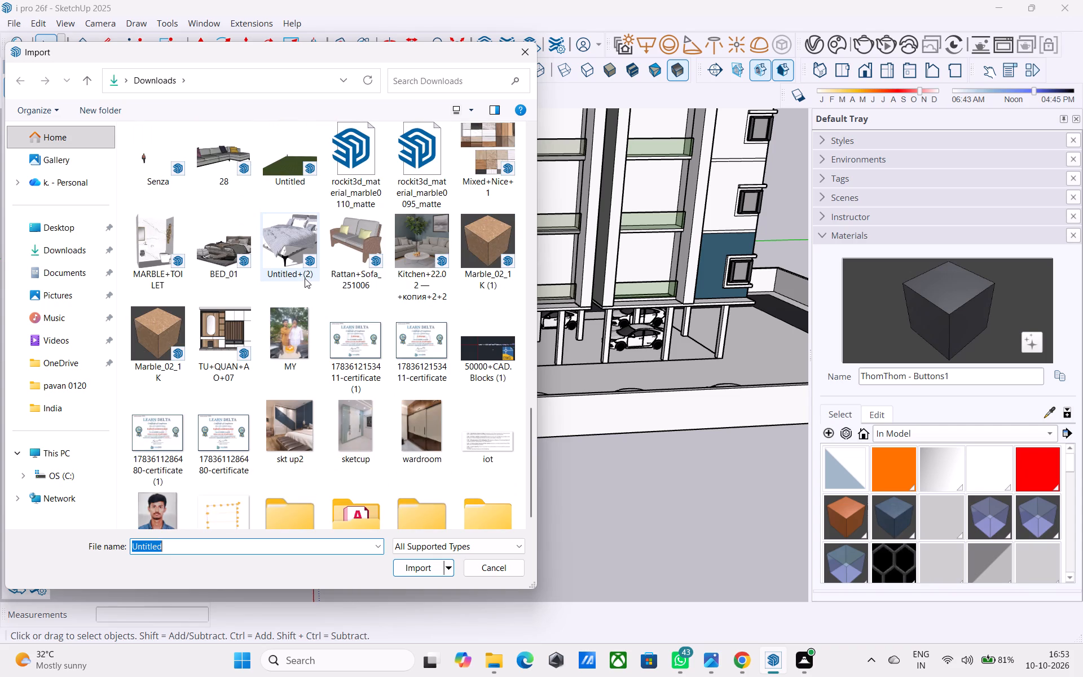
scroll(305, 278, up, 2)
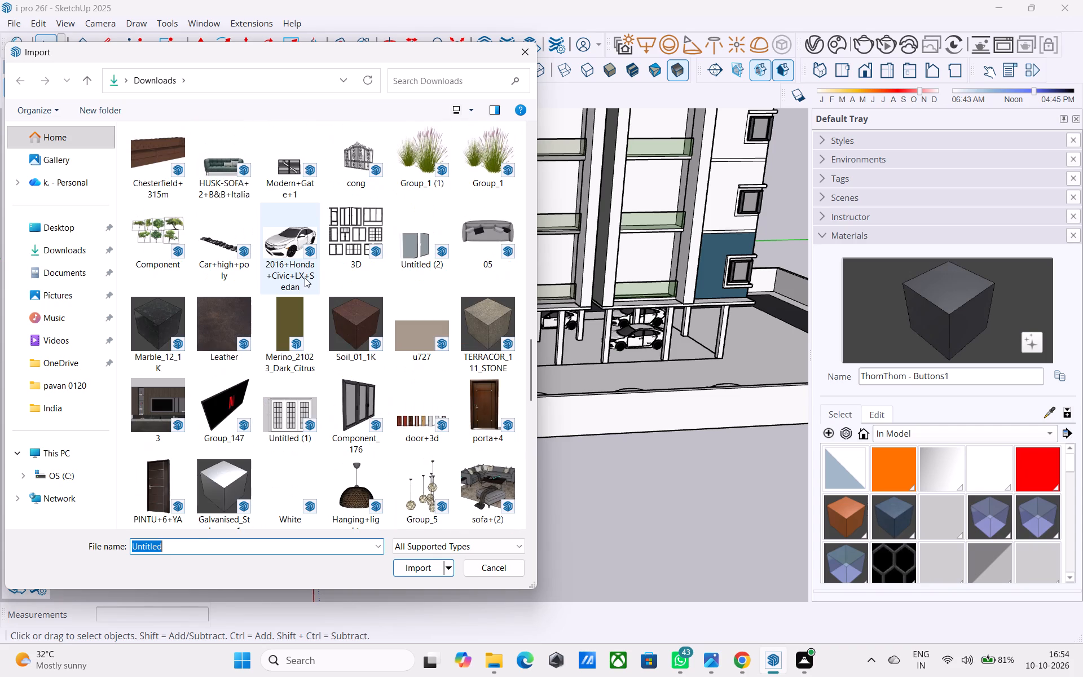
scroll(305, 278, down, 1)
scroll(305, 277, up, 1)
click(350, 144)
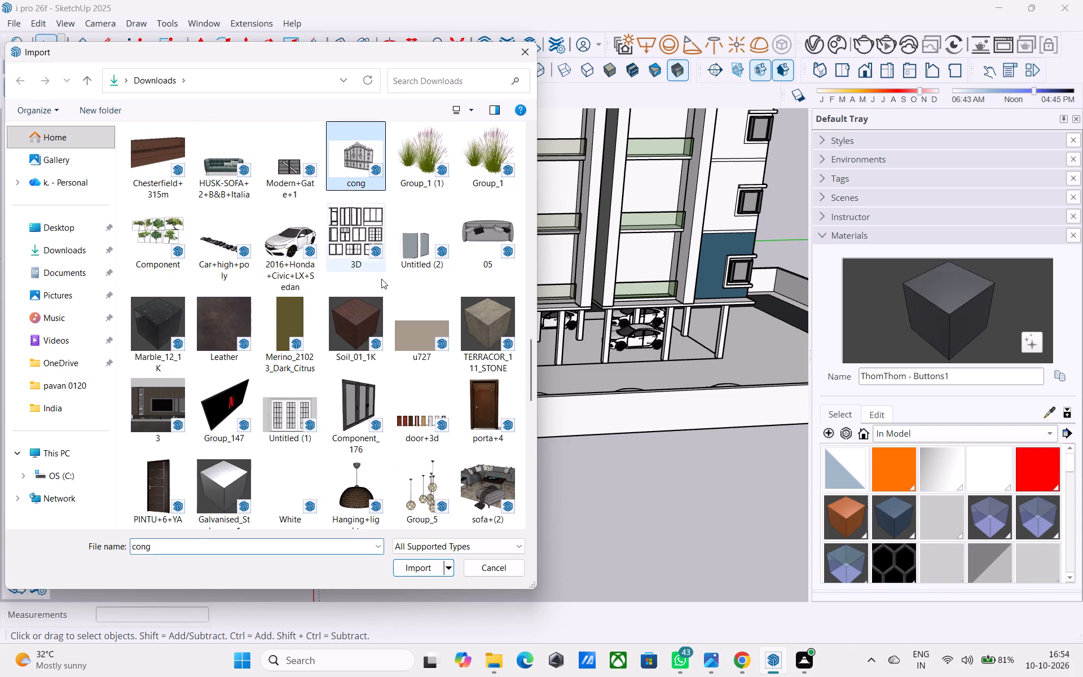
click(399, 570)
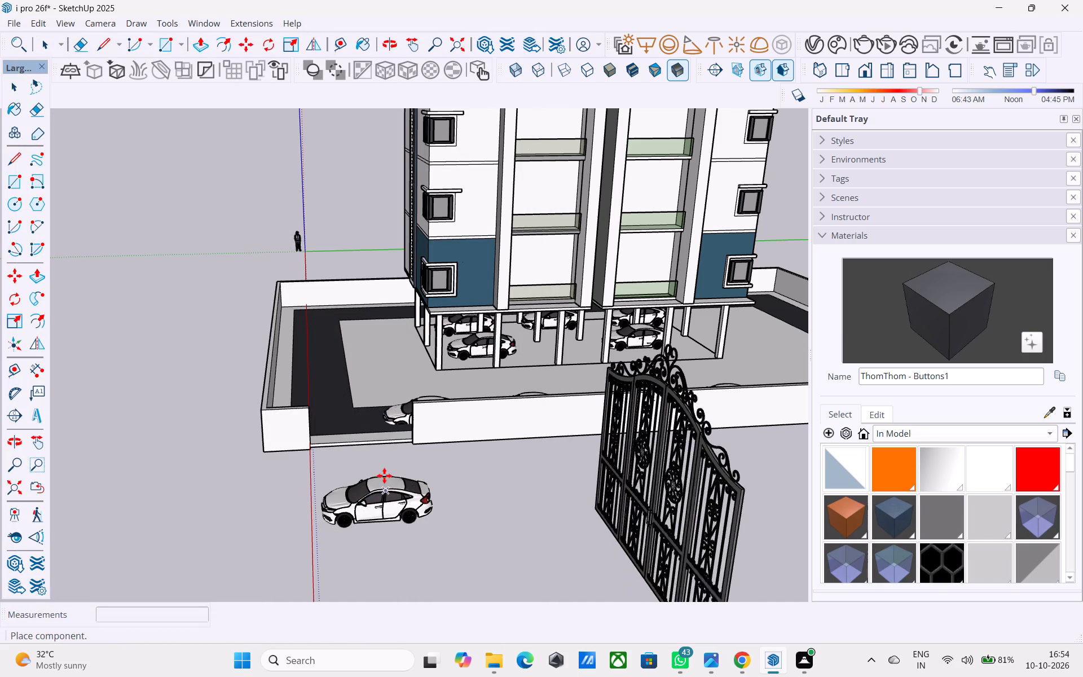
click(381, 465)
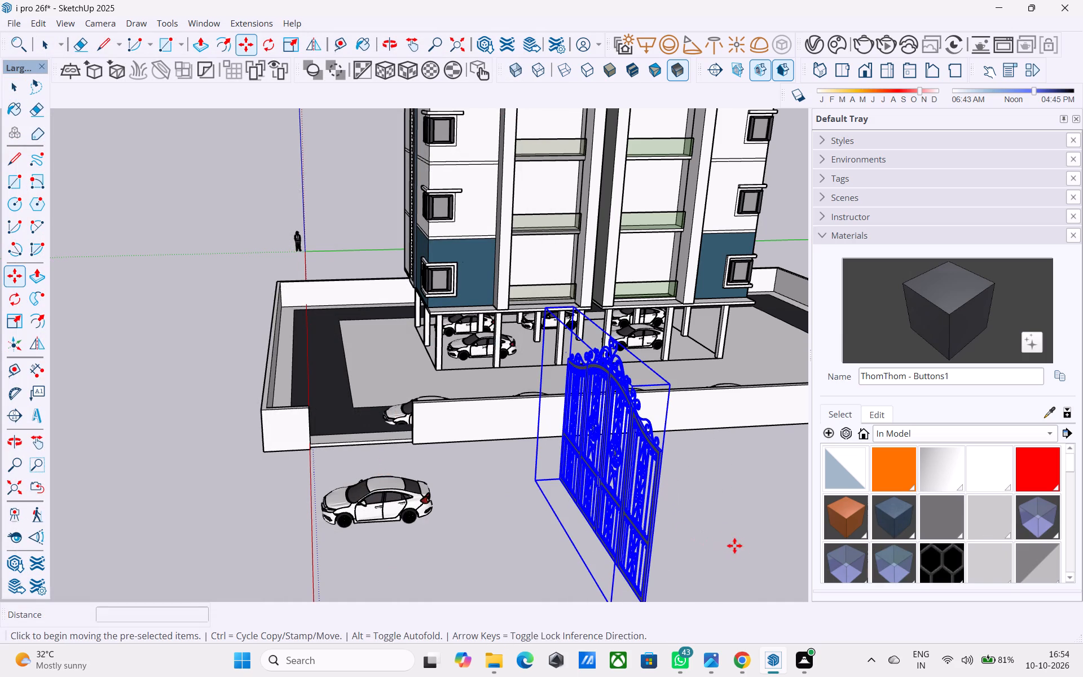
Rotate the imported gate 90° about its bottom corner so it runs parallel to the front compound wall.
key(q)
middle_drag(626, 594, 561, 498)
scroll(557, 495, up, 2)
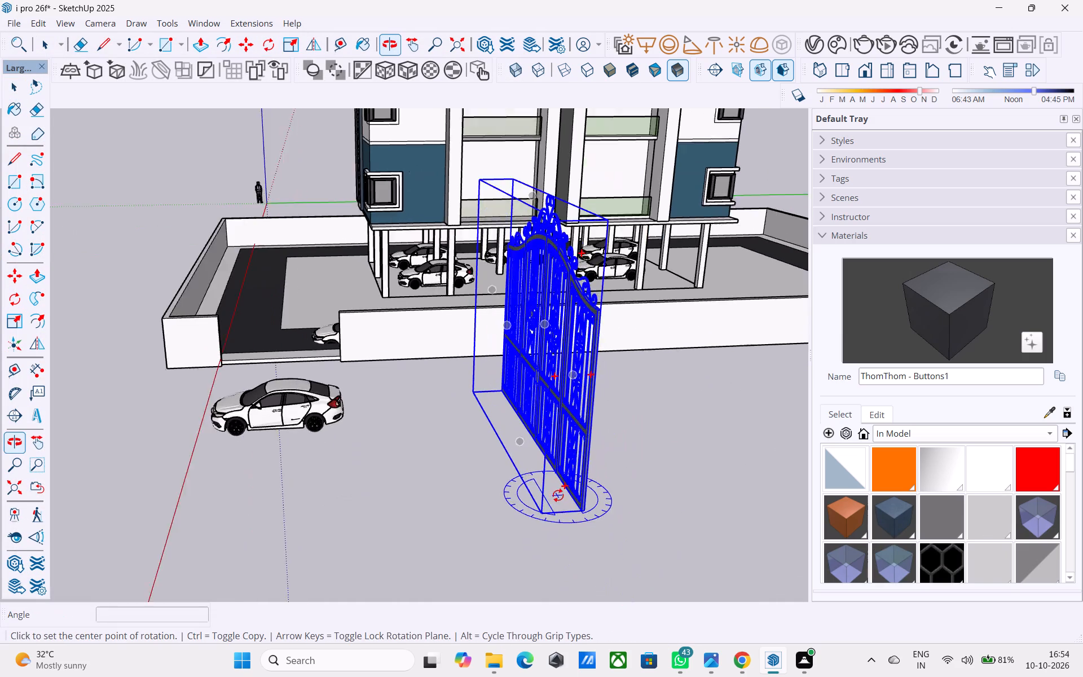
scroll(558, 495, up, 4)
click(531, 520)
click(597, 512)
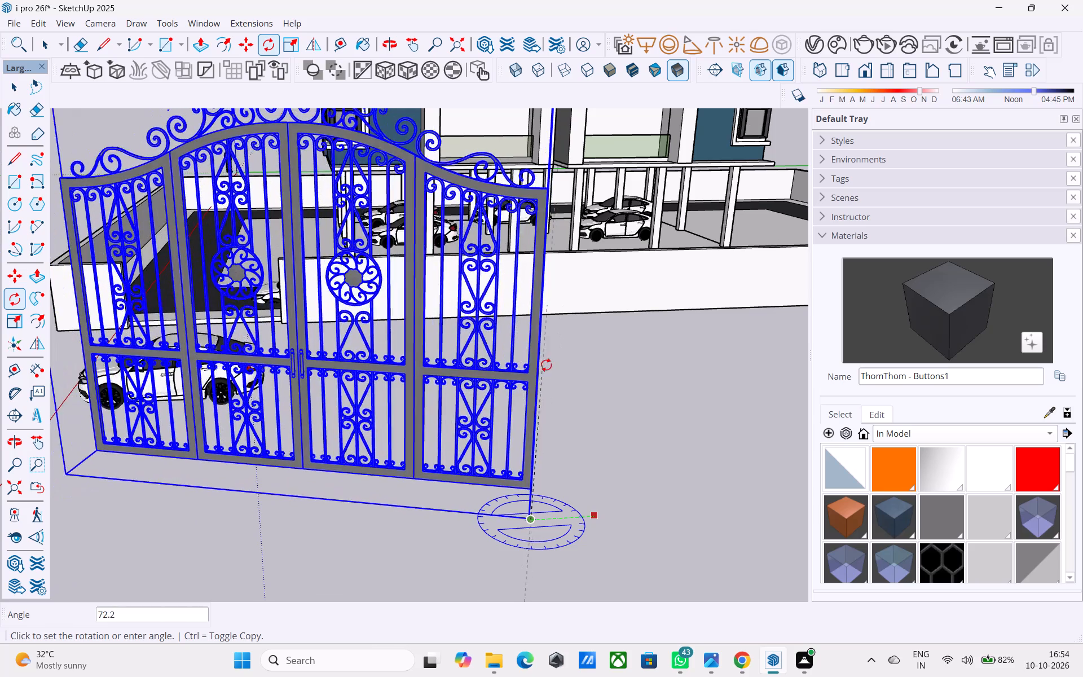
middle_drag(550, 364, 398, 354)
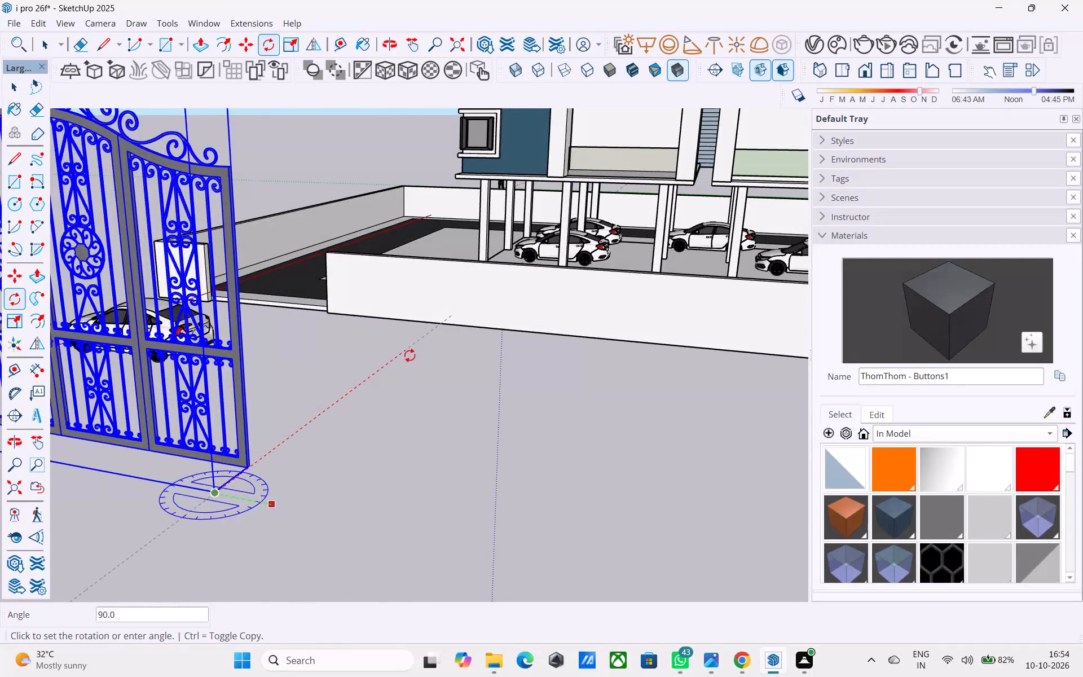
click(410, 355)
Reduce the gate's height with Scale along the blue axis, first to about 0.66 and again to about 0.94.
scroll(415, 360, down, 5)
middle_drag(423, 370, 683, 438)
middle_drag(655, 438, 623, 393)
scroll(541, 406, up, 1)
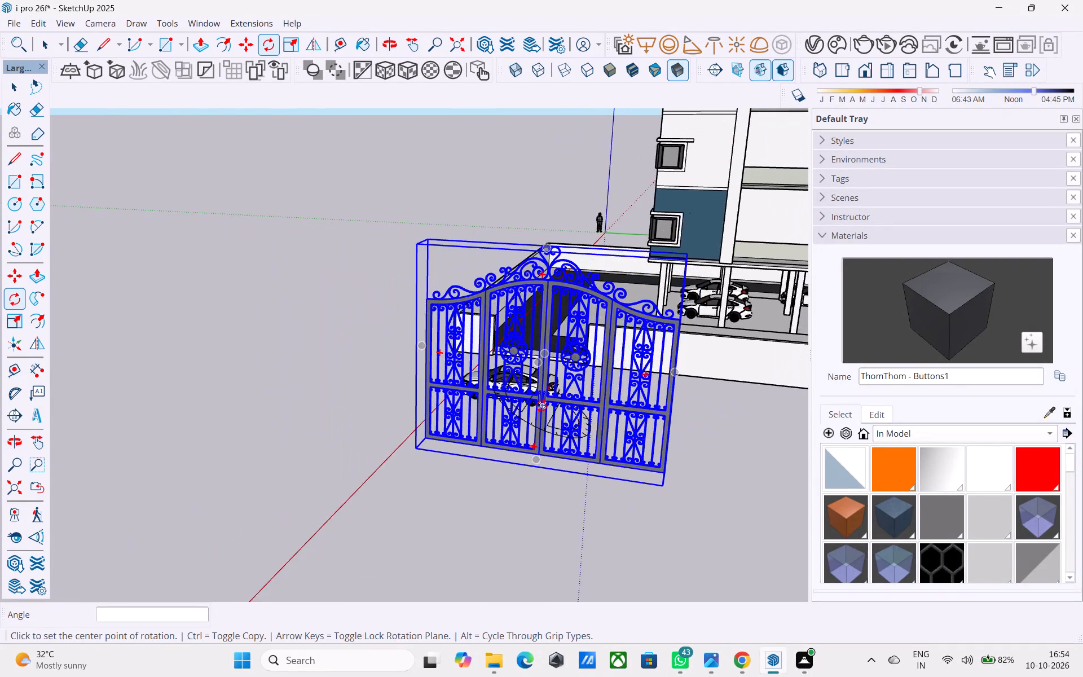
scroll(541, 406, up, 2)
middle_drag(617, 410, 580, 401)
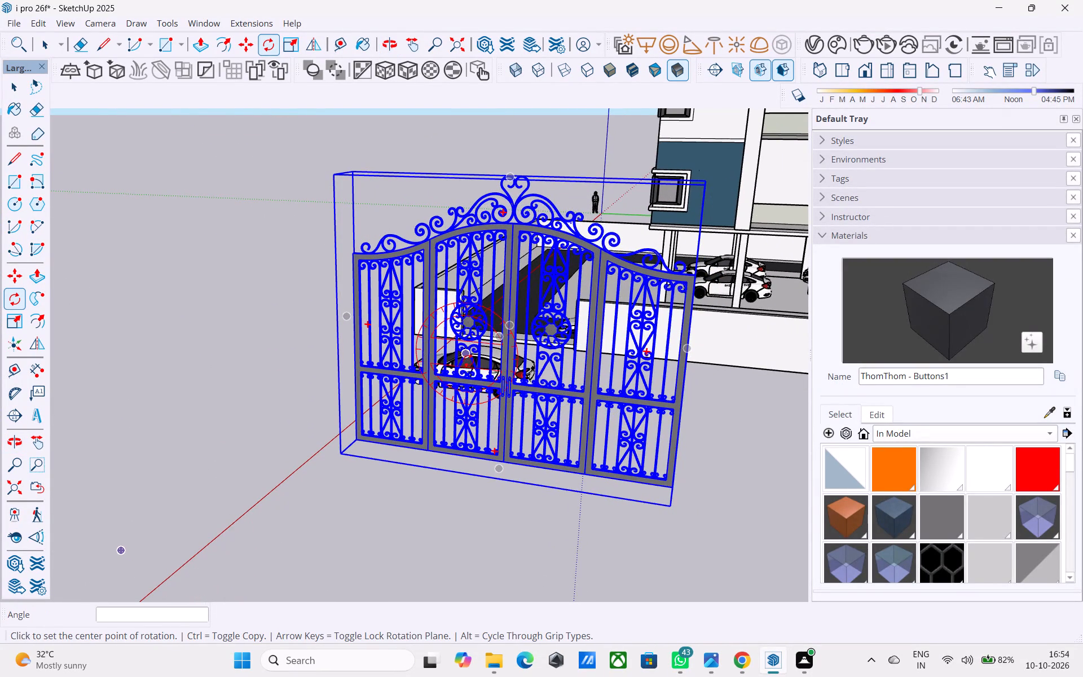
key(s)
middle_drag(525, 200, 512, 234)
scroll(509, 226, up, 1)
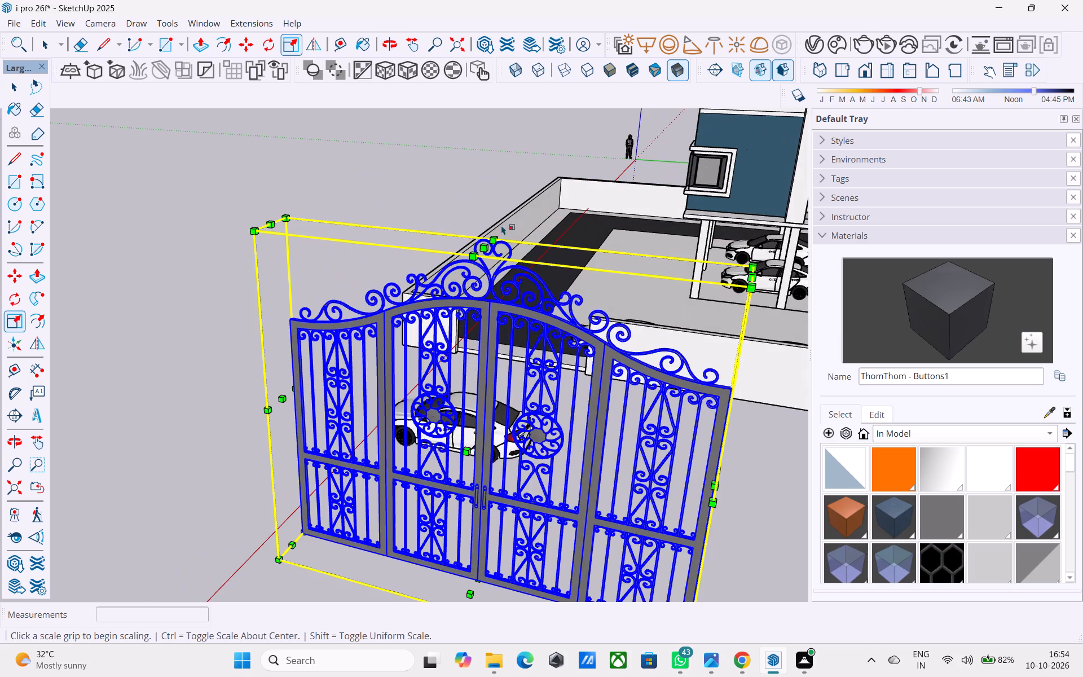
drag(484, 244, 473, 383)
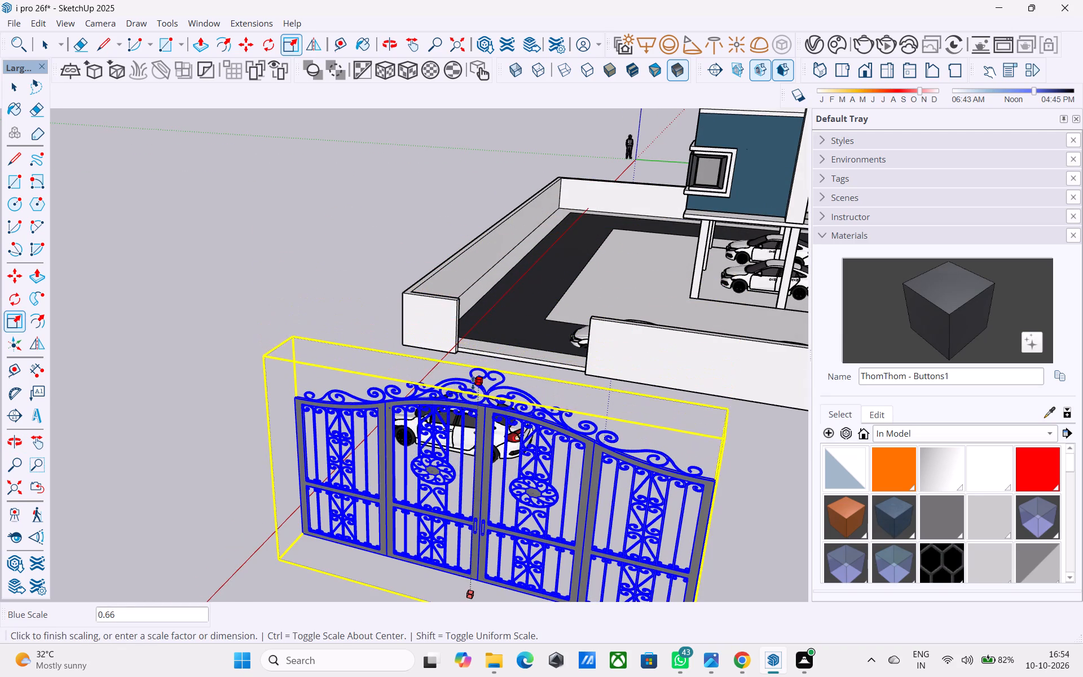
drag(473, 383, 472, 384)
shift+middle_drag(499, 454, 485, 311)
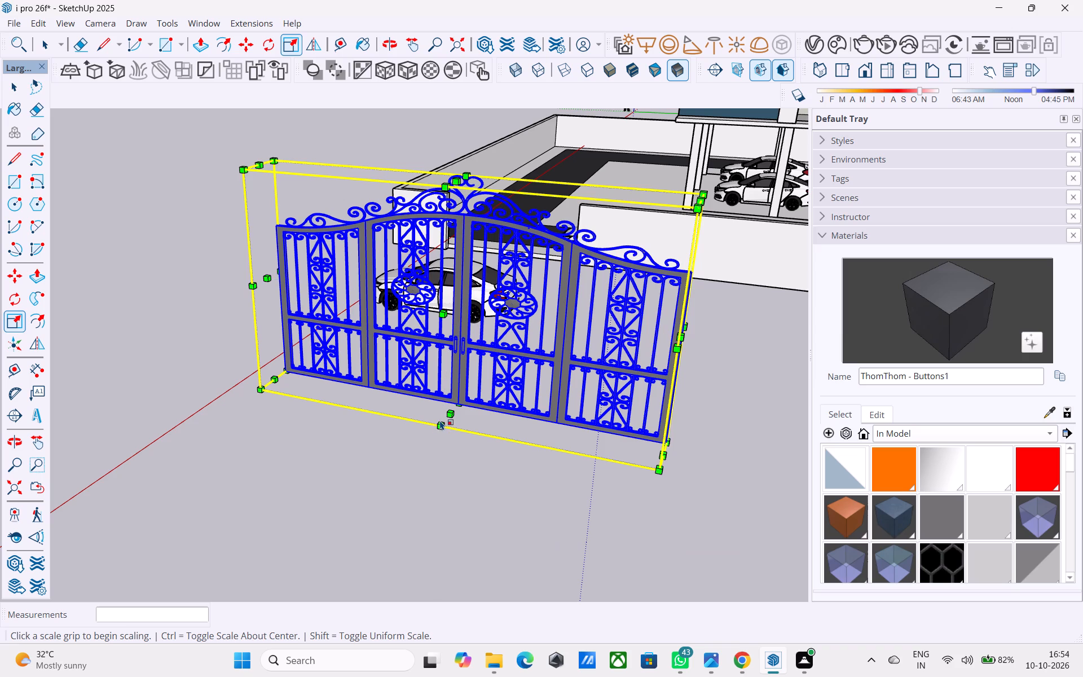
drag(458, 181, 466, 197)
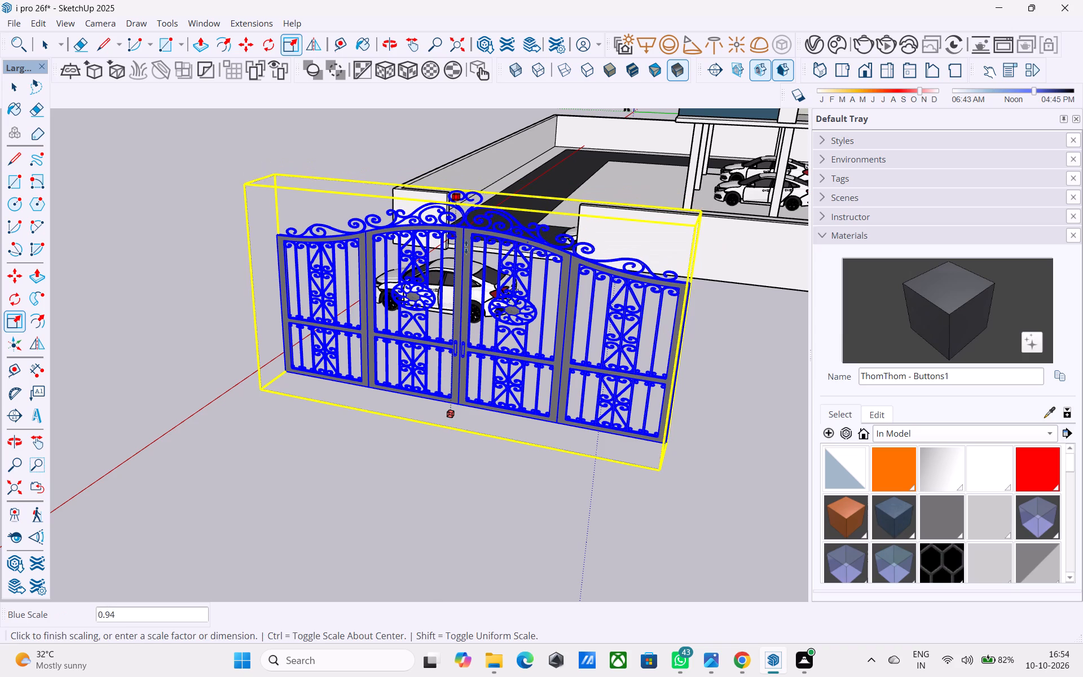
Scale the gate's depth to about 0.57 along the green axis and narrow its overall width.
drag(443, 319, 451, 313)
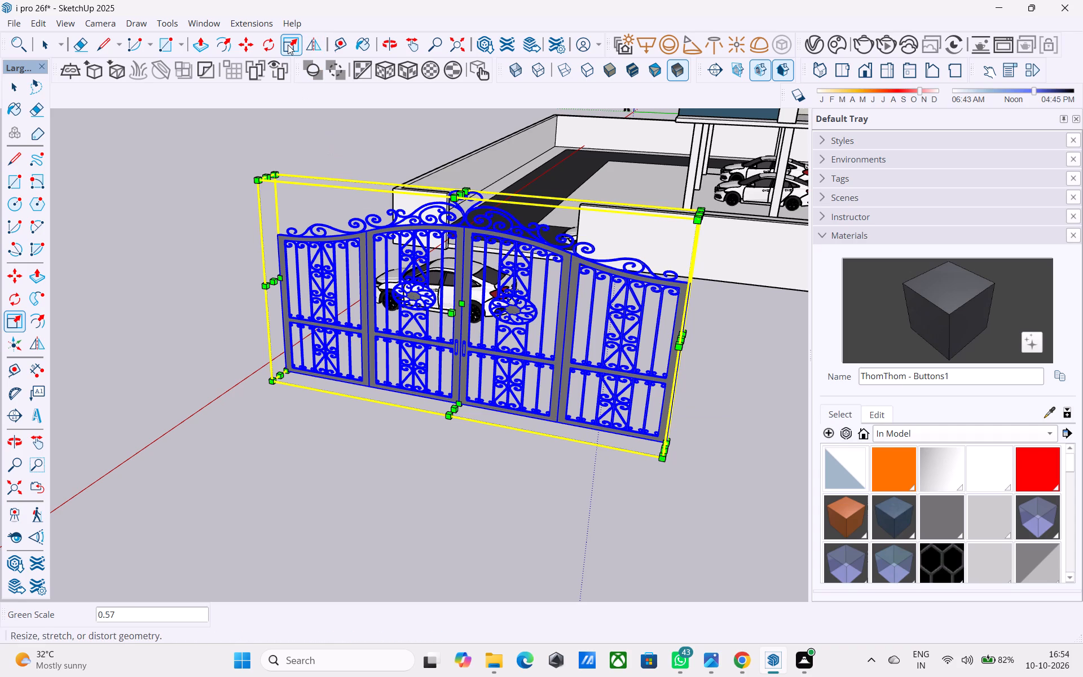
middle_drag(685, 332, 630, 323)
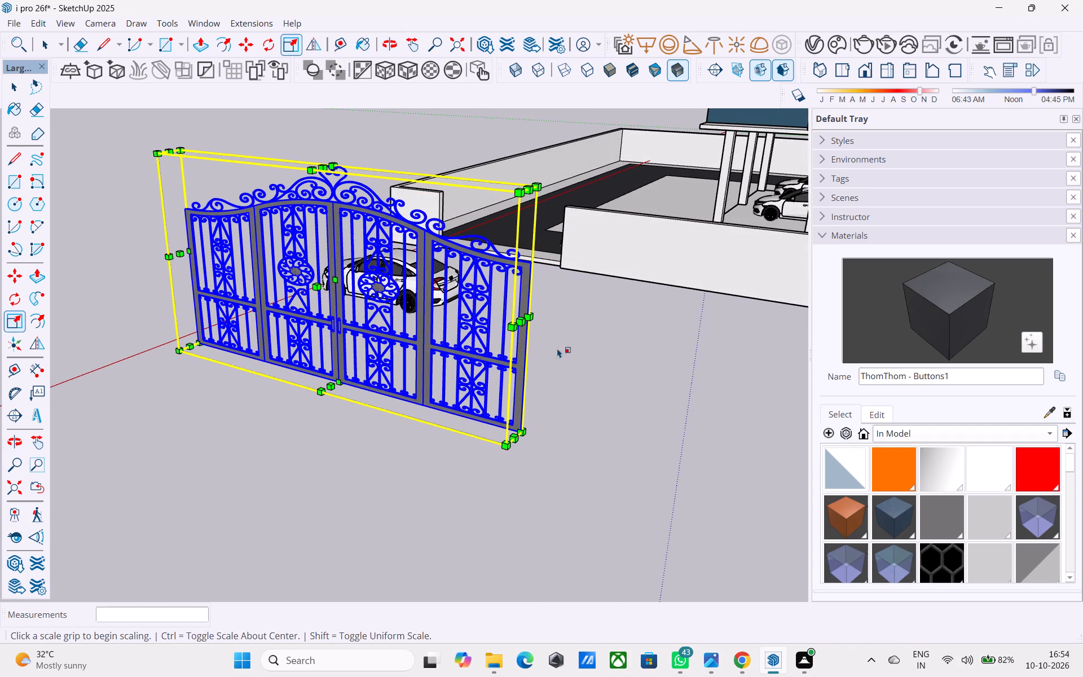
drag(519, 319, 460, 311)
Move the gate by its bottom corner about 36' to the front compound wall, beside the gateway opening.
middle_drag(391, 332, 582, 375)
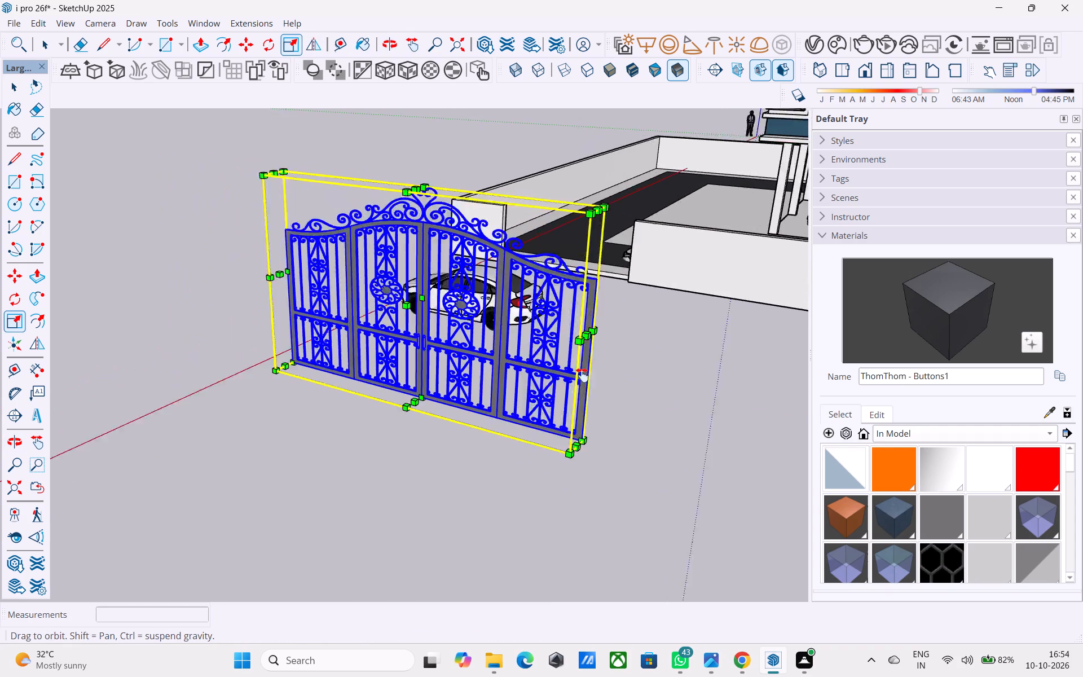
middle_drag(582, 375, 761, 393)
key(m)
scroll(558, 402, up, 2)
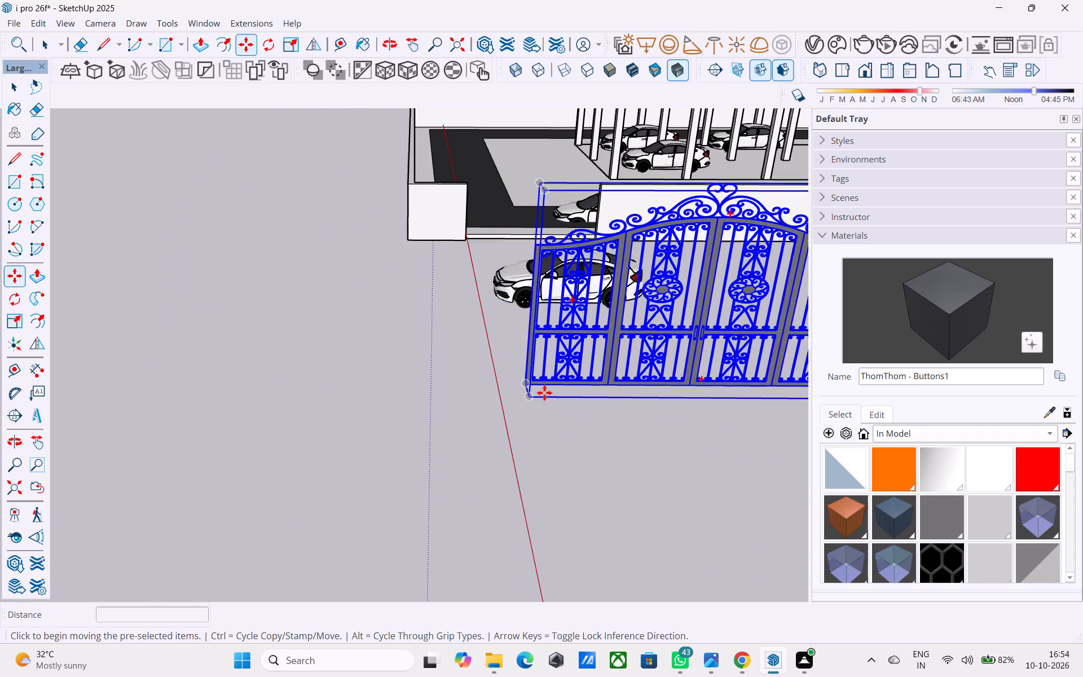
scroll(544, 393, up, 1)
middle_drag(512, 392, 627, 388)
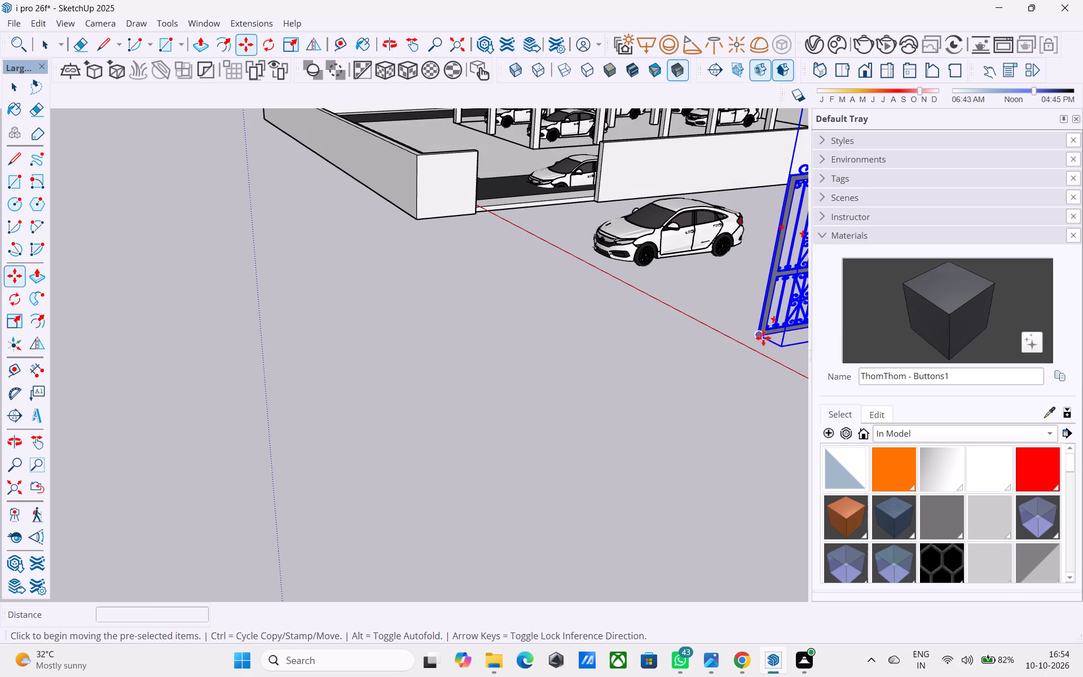
click(762, 337)
middle_drag(553, 211, 534, 296)
scroll(475, 293, up, 7)
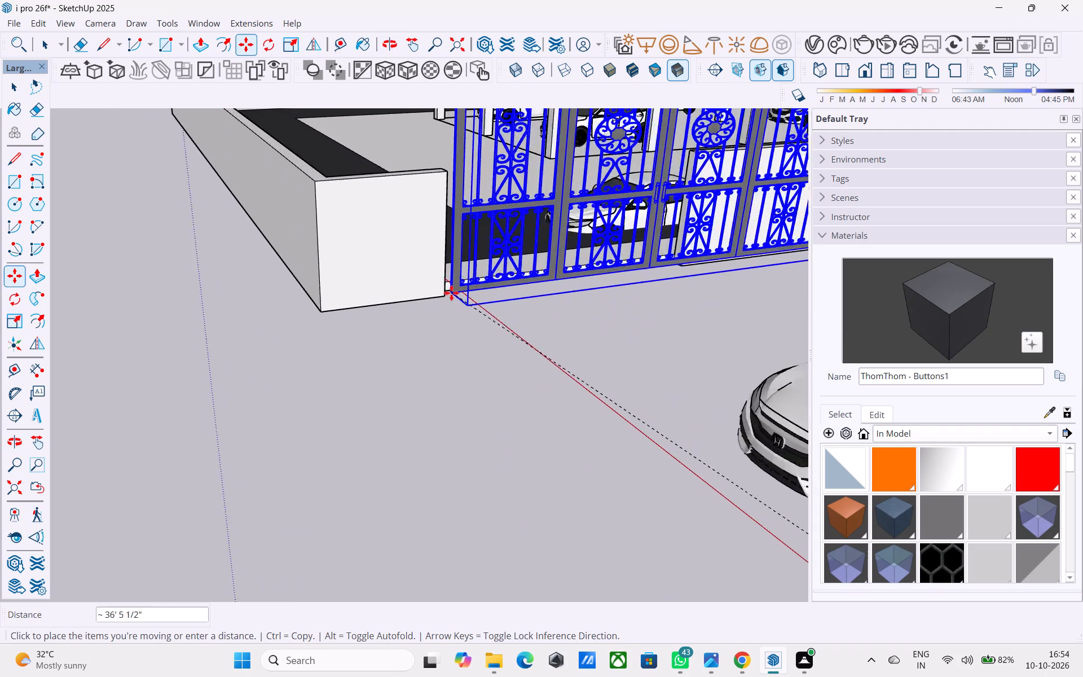
scroll(451, 293, up, 18)
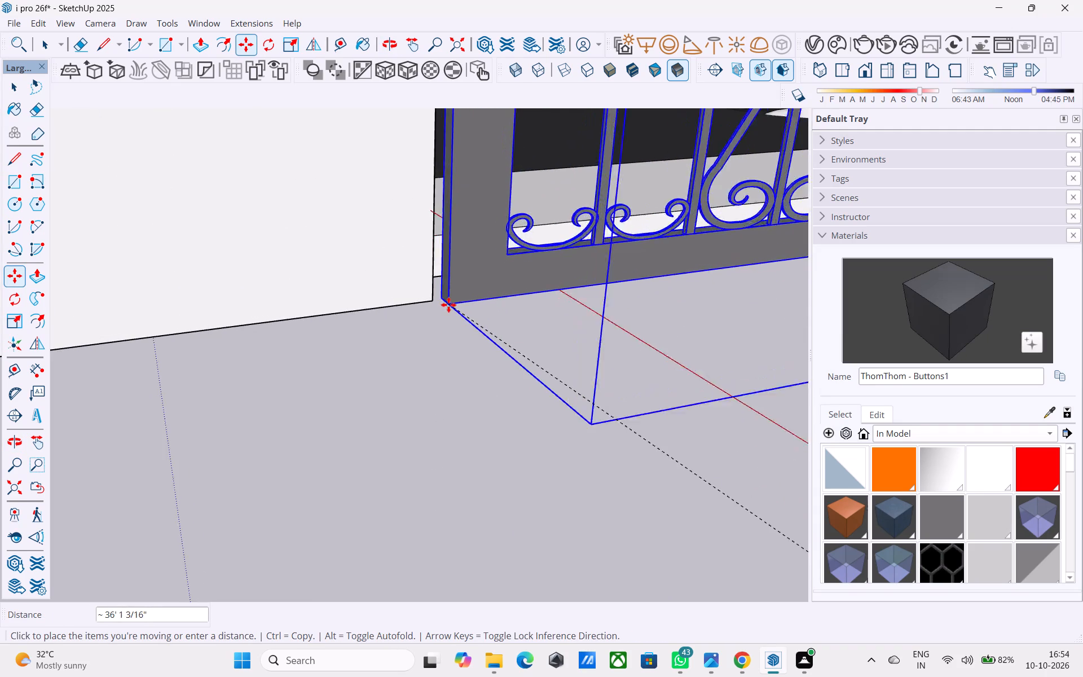
scroll(448, 305, up, 7)
click(490, 349)
Move the gate by its bottom corner closer to the end of the short wall section at the gateway.
middle_drag(485, 356, 536, 379)
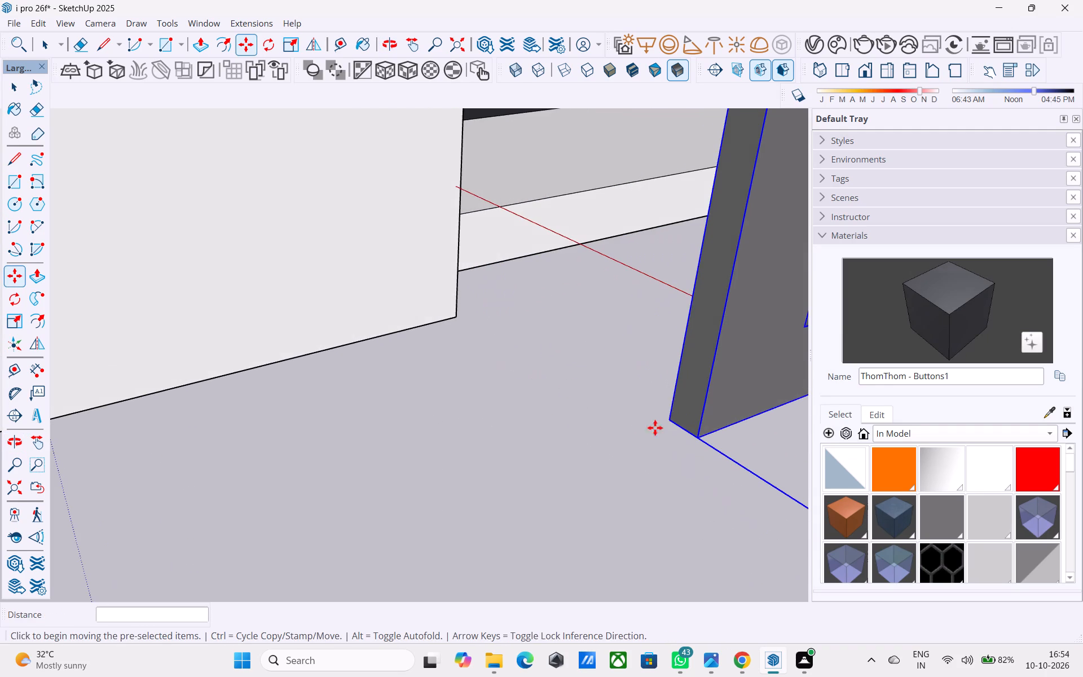
click(668, 420)
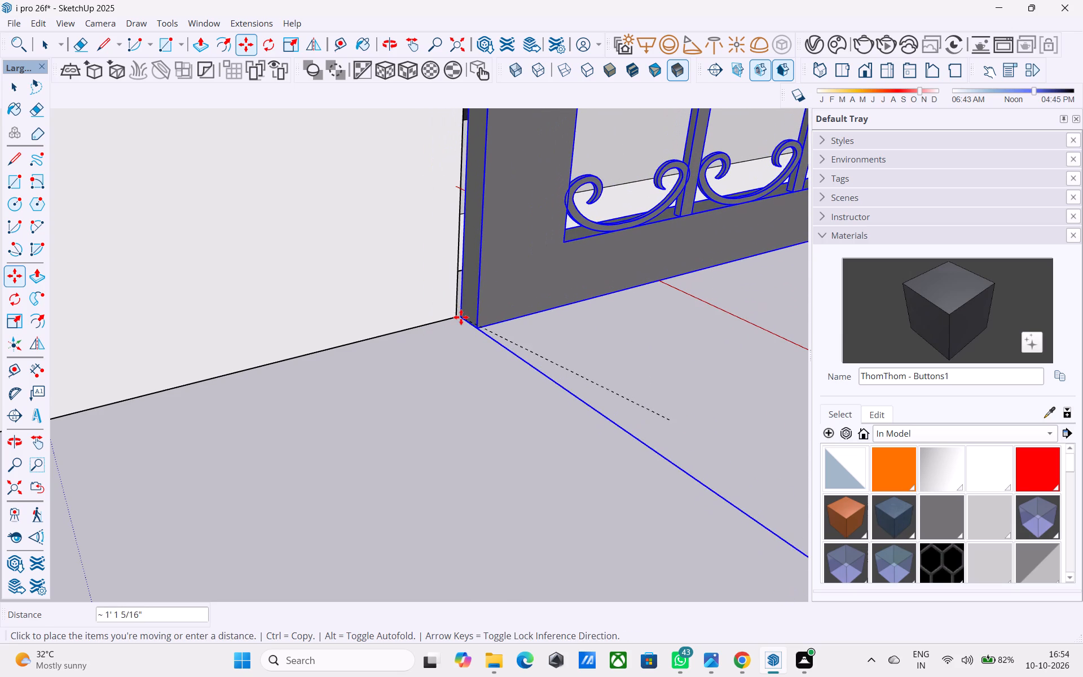
scroll(456, 317, up, 1)
middle_drag(456, 317, 636, 231)
scroll(476, 302, up, 4)
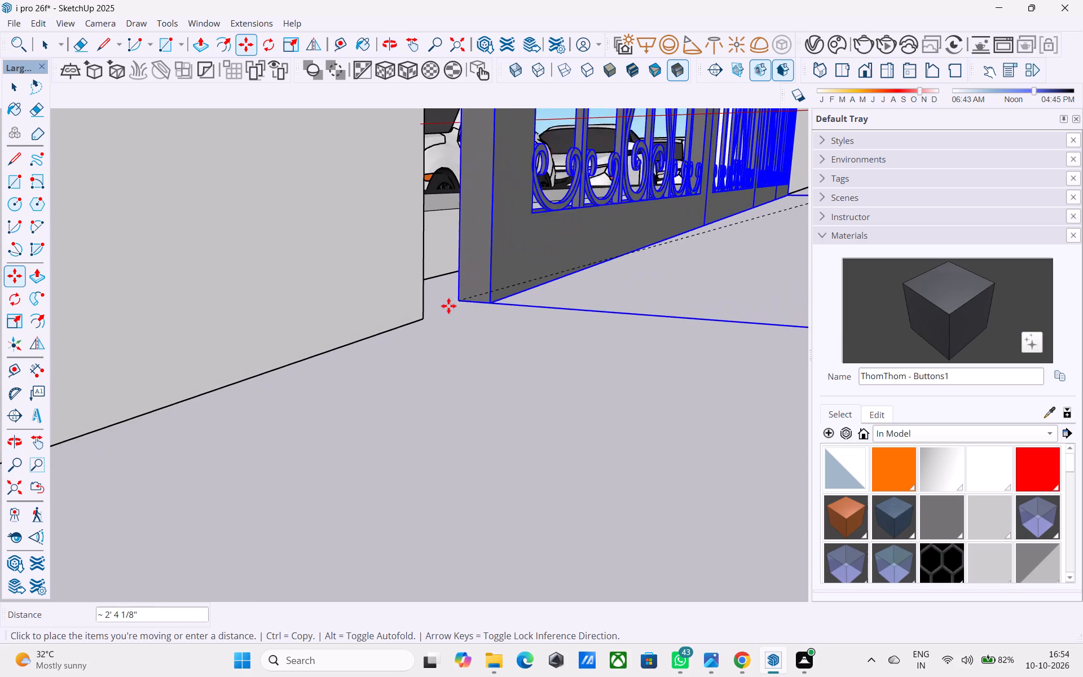
middle_drag(426, 316, 471, 240)
shift+scroll(469, 240, up, 12)
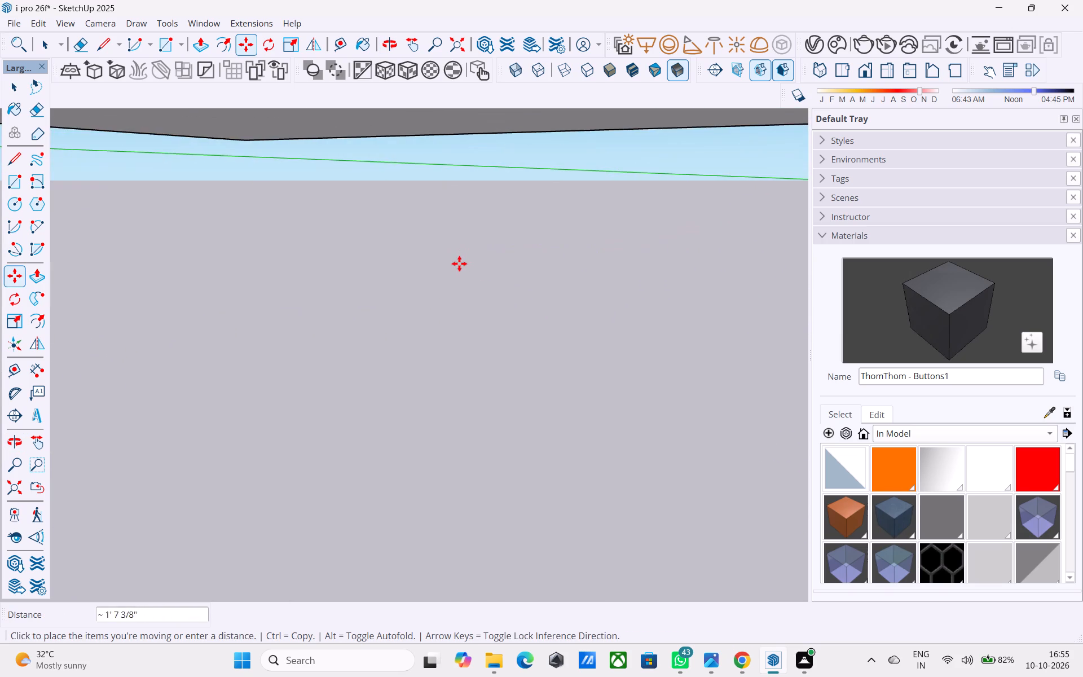
scroll(461, 263, down, 7)
click(419, 289)
Move the gate by its bottom corner about 7' 4 3/8" so it stands in the gateway against the short wall section's end.
scroll(479, 264, down, 8)
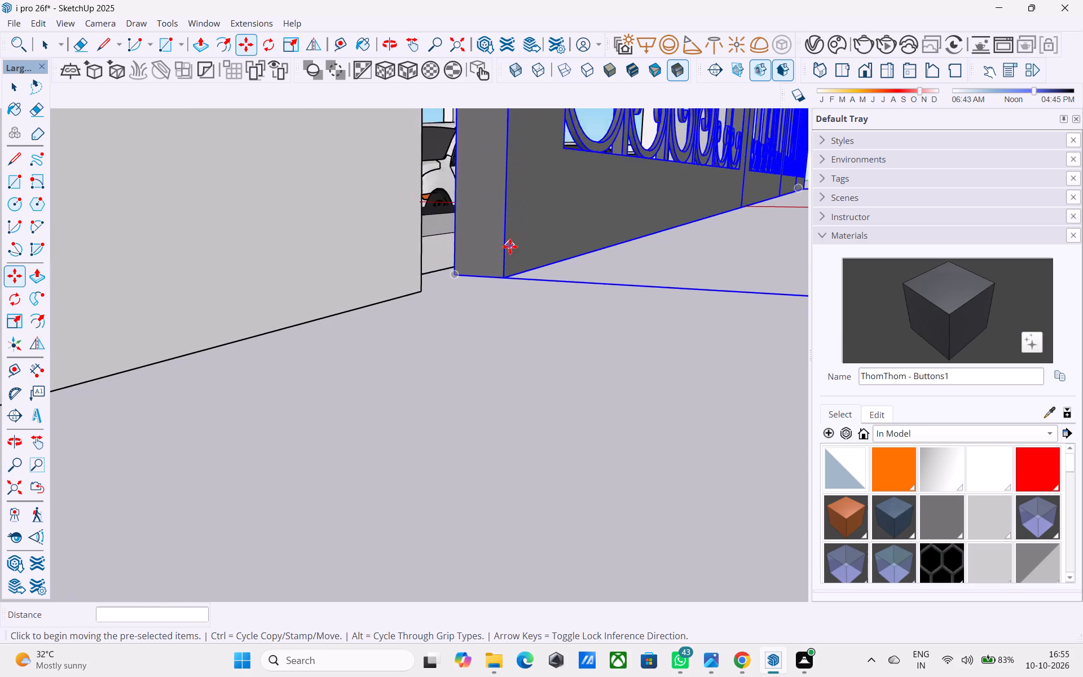
scroll(510, 247, down, 3)
scroll(504, 251, up, 1)
scroll(504, 253, down, 6)
scroll(501, 279, up, 1)
scroll(501, 279, down, 20)
scroll(501, 279, down, 6)
middle_drag(558, 254, 620, 395)
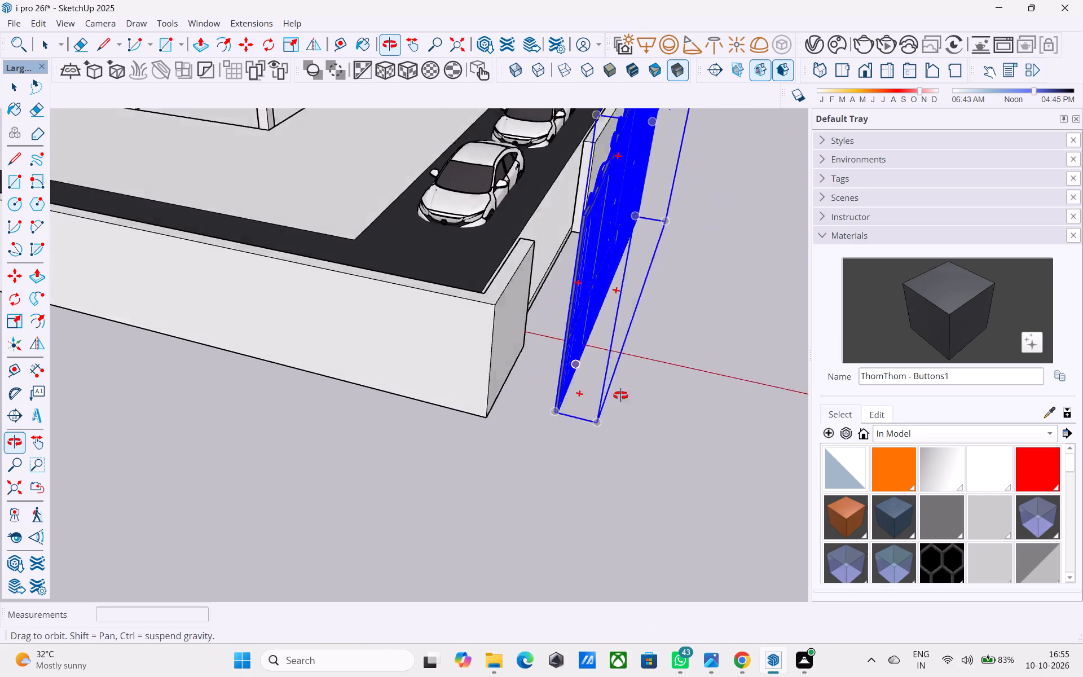
middle_drag(620, 395, 672, 416)
scroll(633, 432, up, 2)
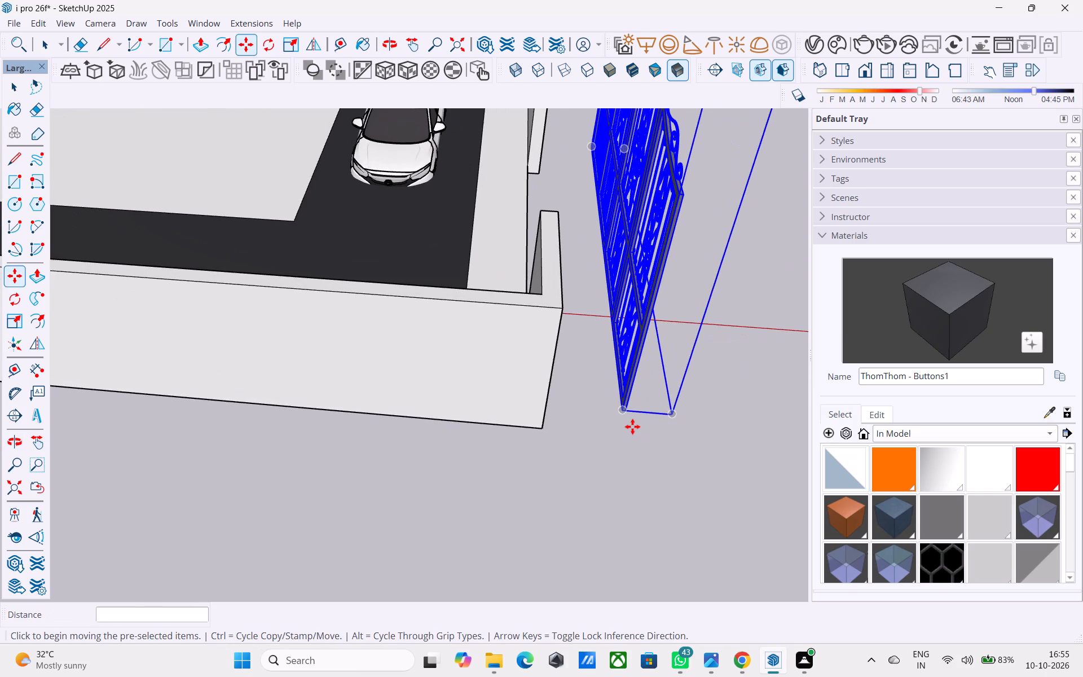
middle_drag(632, 427, 633, 466)
scroll(623, 449, up, 4)
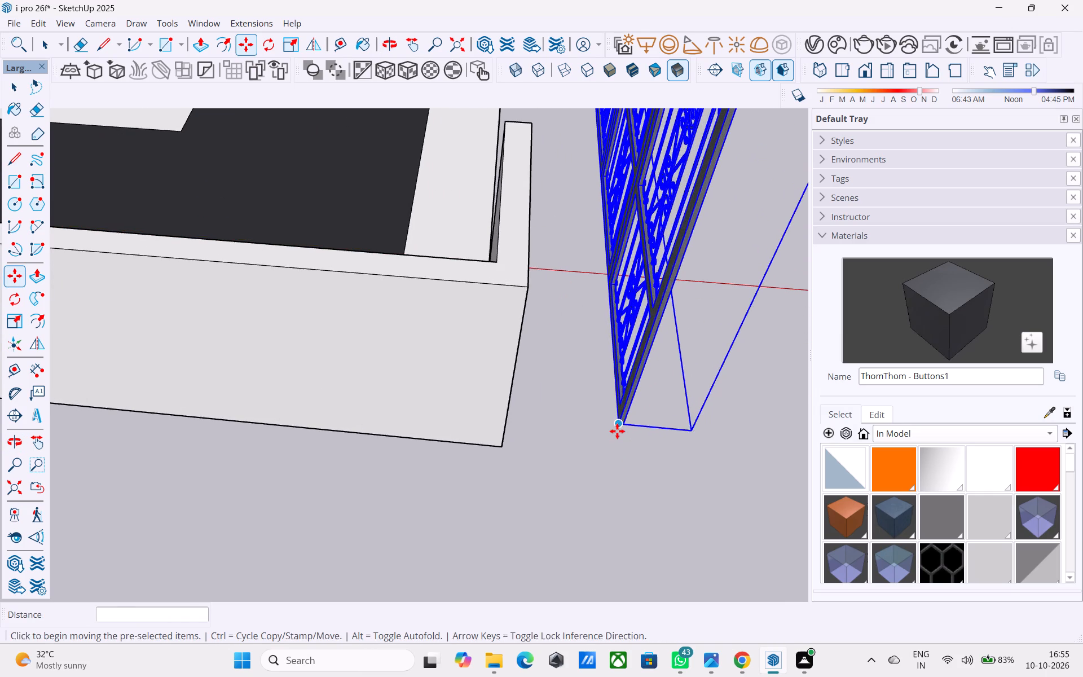
click(617, 431)
middle_drag(426, 184, 593, 265)
scroll(435, 227, up, 7)
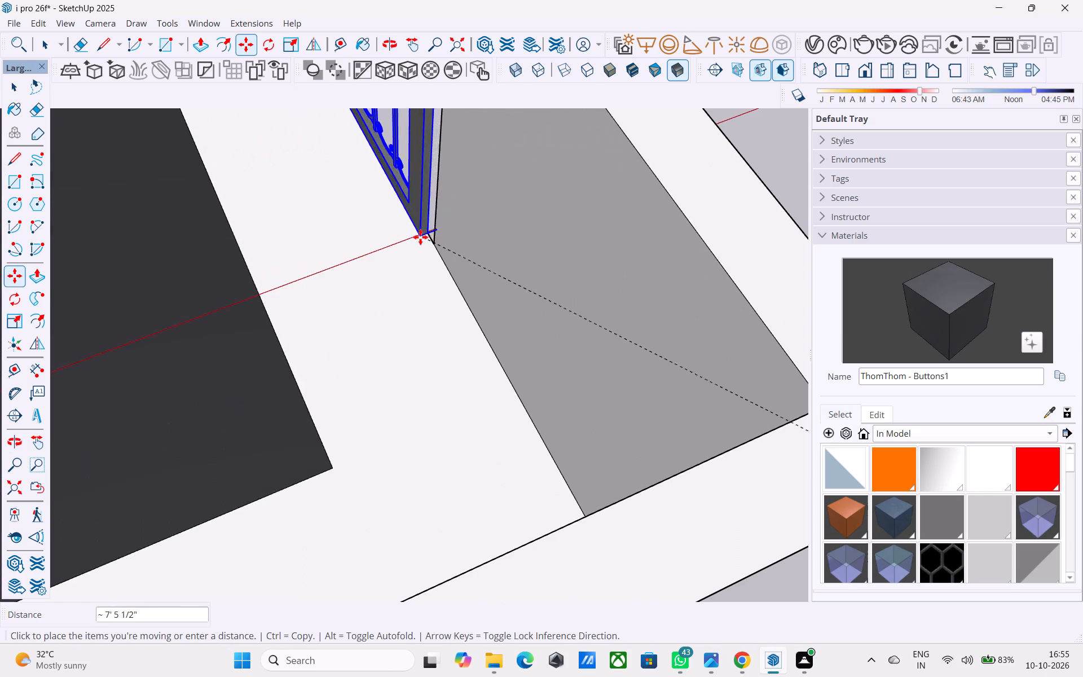
middle_drag(431, 245, 553, 205)
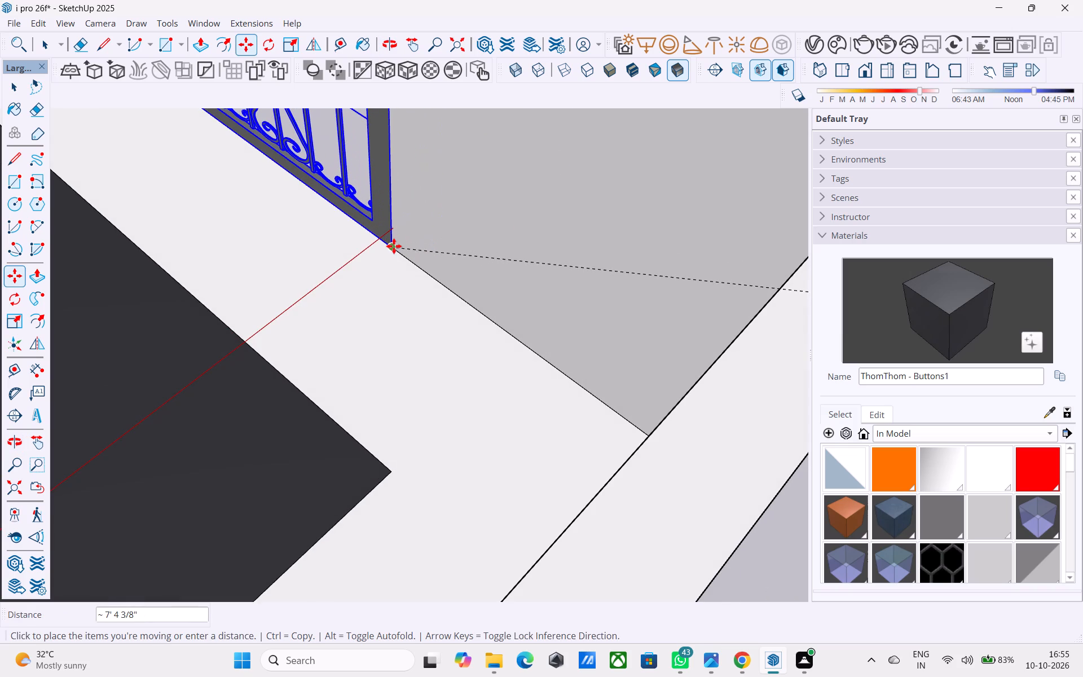
click(394, 246)
Scale the gate's width so its free end meets the long wall section and it fits the gateway opening.
middle_drag(610, 190, 329, 239)
scroll(306, 227, down, 10)
middle_drag(596, 304, 113, 225)
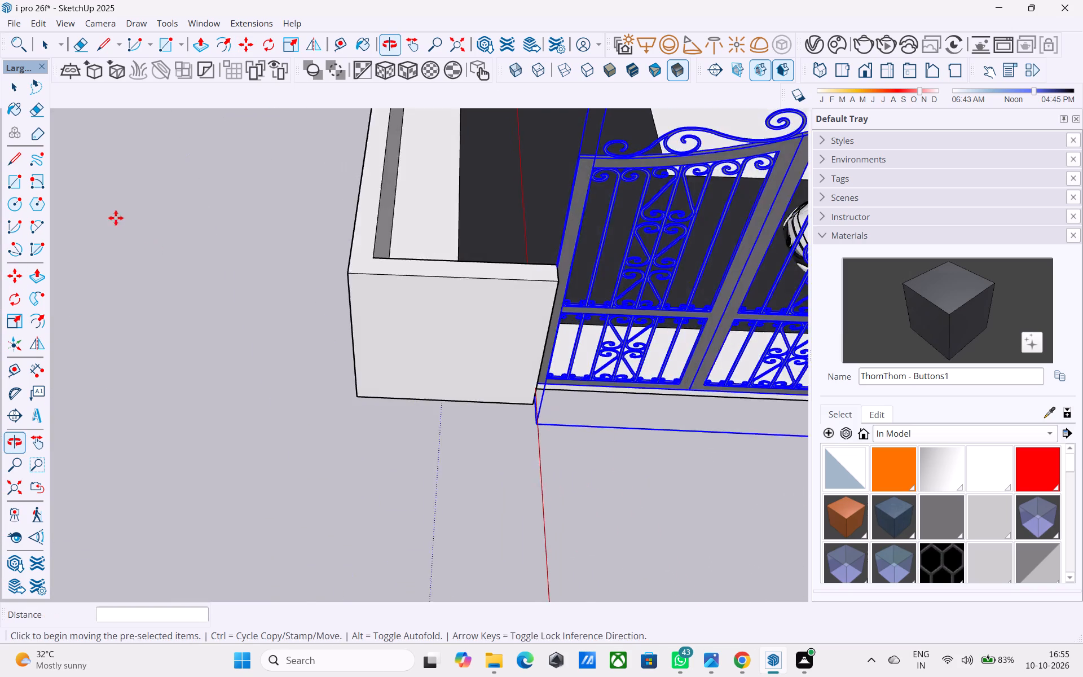
scroll(116, 213, down, 9)
shift+middle_drag(461, 294, 391, 284)
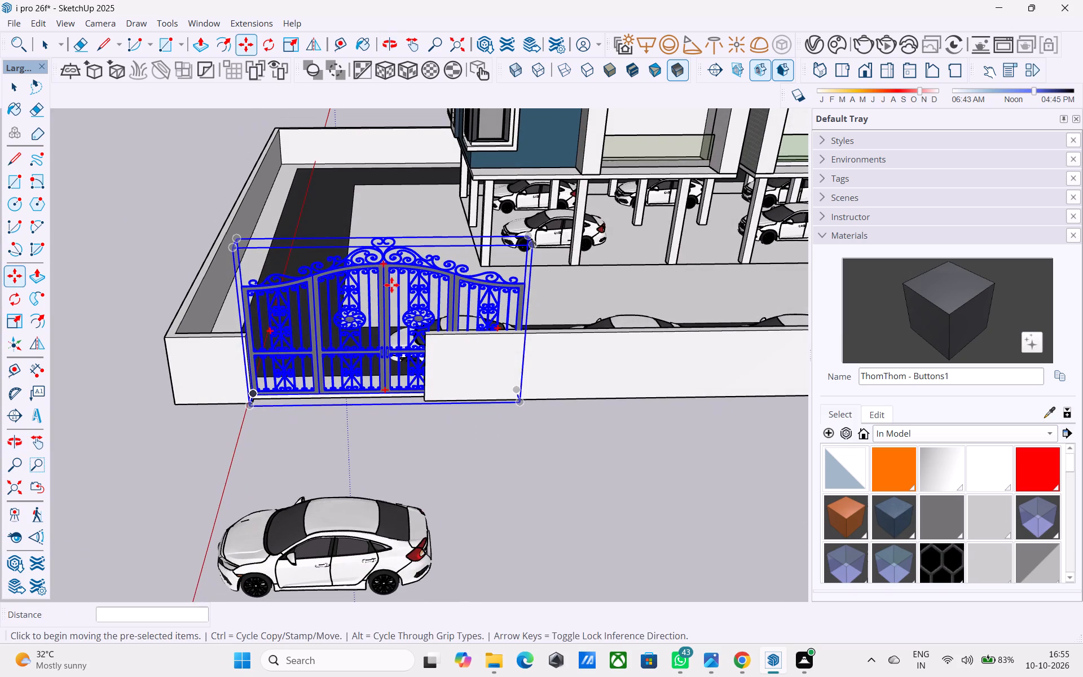
key(s)
scroll(402, 305, up, 3)
scroll(538, 337, up, 1)
middle_drag(538, 337, 258, 297)
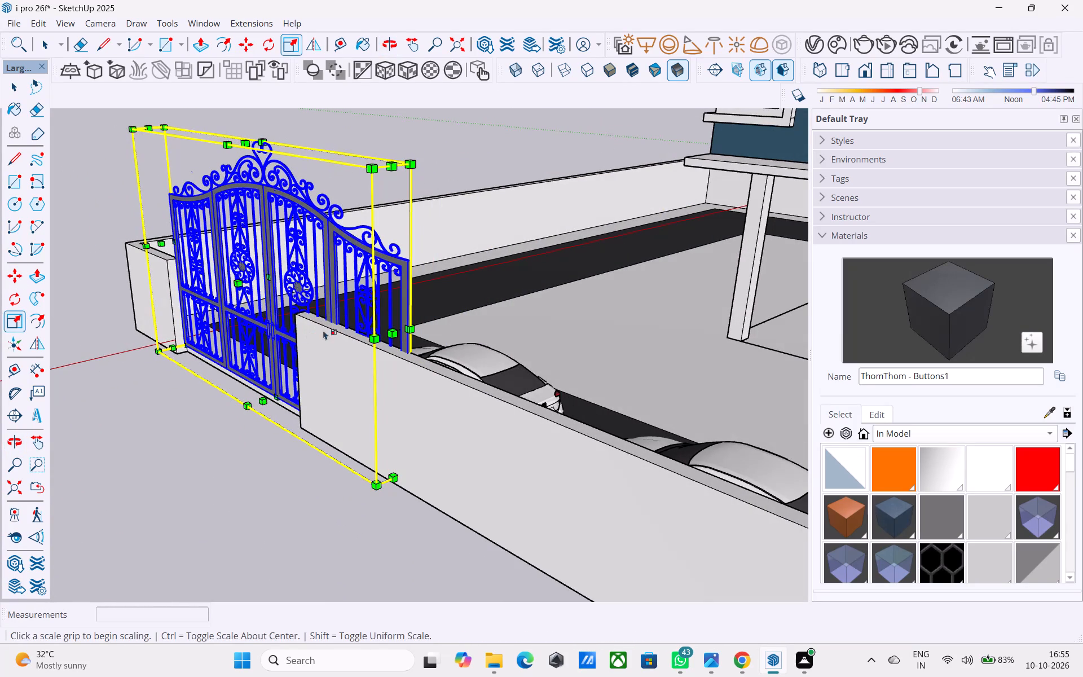
drag(393, 333, 299, 299)
middle_drag(324, 339, 589, 313)
scroll(432, 289, up, 1)
middle_drag(433, 288, 469, 303)
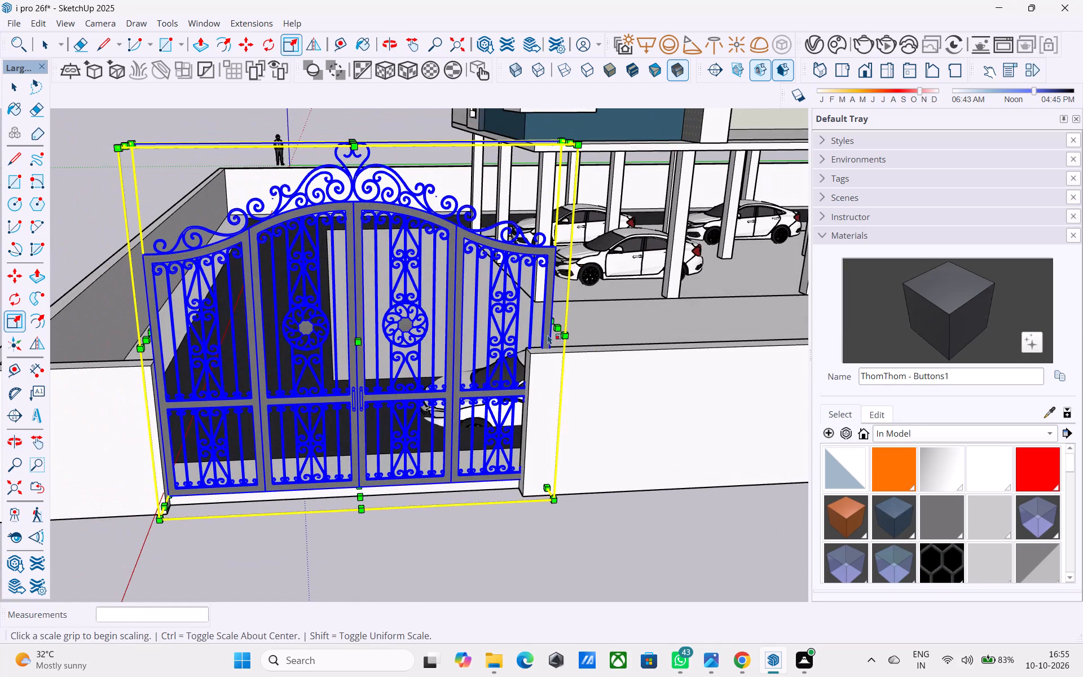
drag(556, 326, 532, 332)
Scale down the gate's height so its side panels roughly match the compound wall's top, and deselect it.
middle_drag(337, 152, 325, 238)
drag(329, 199, 332, 199)
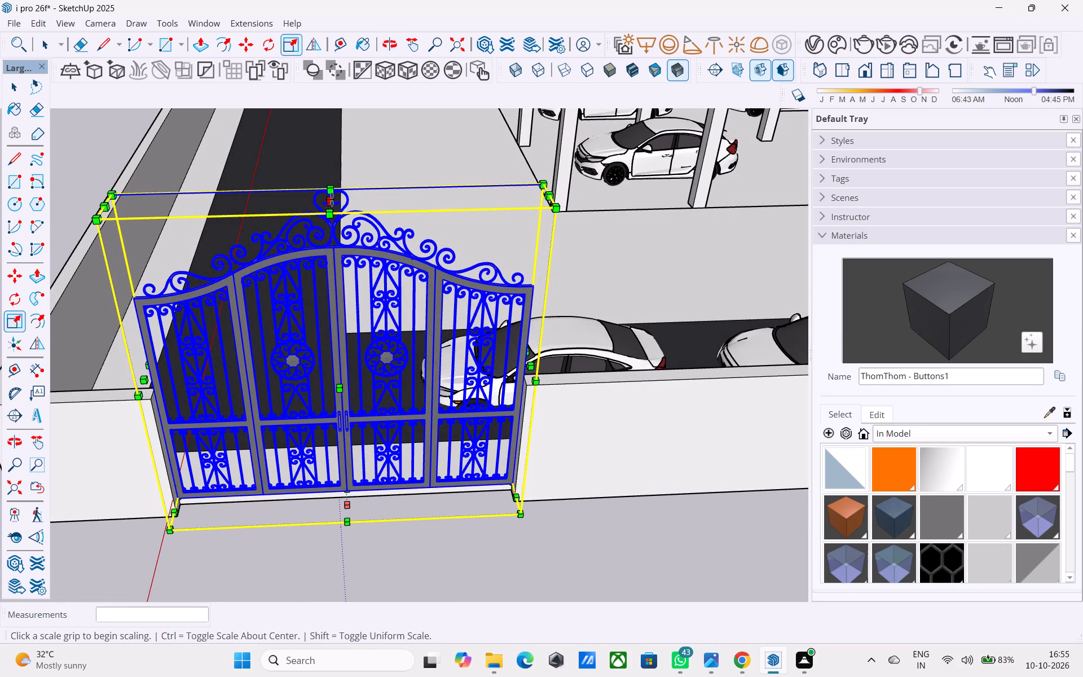
drag(332, 199, 337, 346)
middle_drag(345, 363, 367, 221)
scroll(362, 229, down, 5)
key(space)
middle_drag(422, 265, 380, 280)
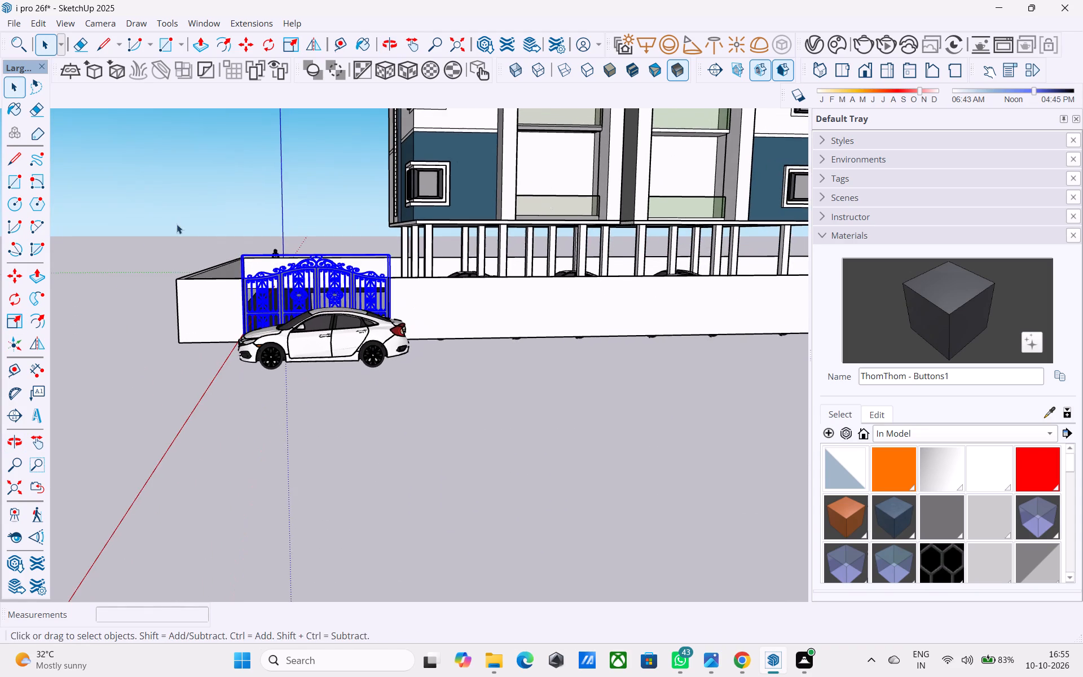
click(175, 221)
Examine the fitted gate, parked cars and front compound wall from around the building, including the far front corner.
middle_drag(398, 247, 319, 275)
scroll(321, 289, down, 4)
shift+middle_drag(326, 306, 335, 337)
middle_drag(550, 375, 540, 376)
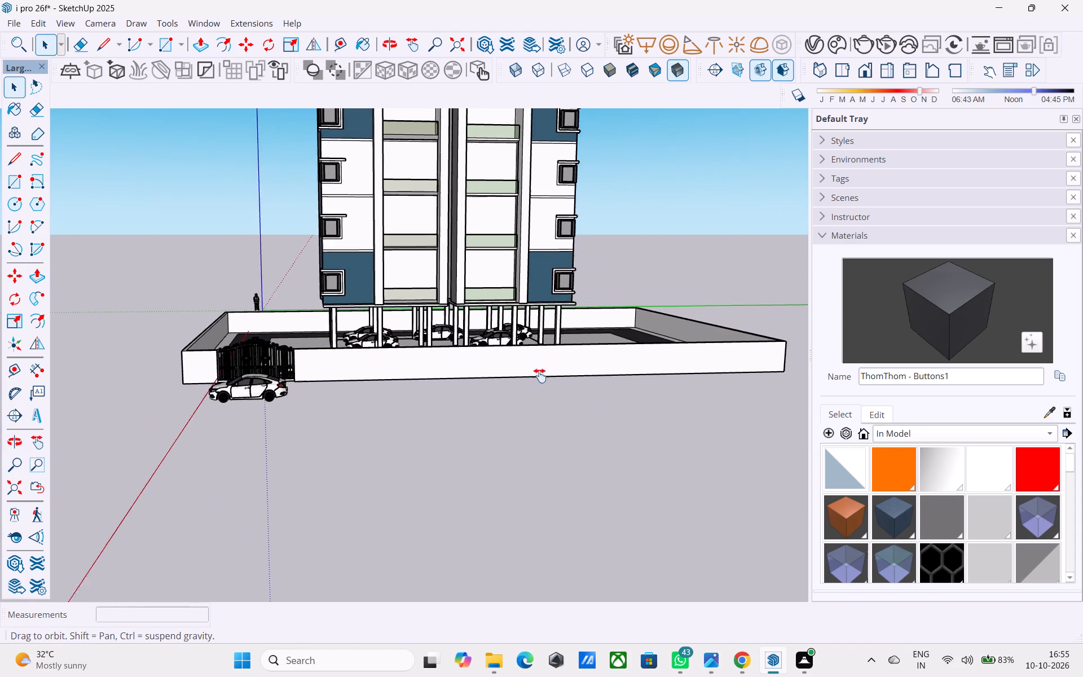
middle_drag(540, 376, 397, 394)
middle_drag(455, 377, 475, 533)
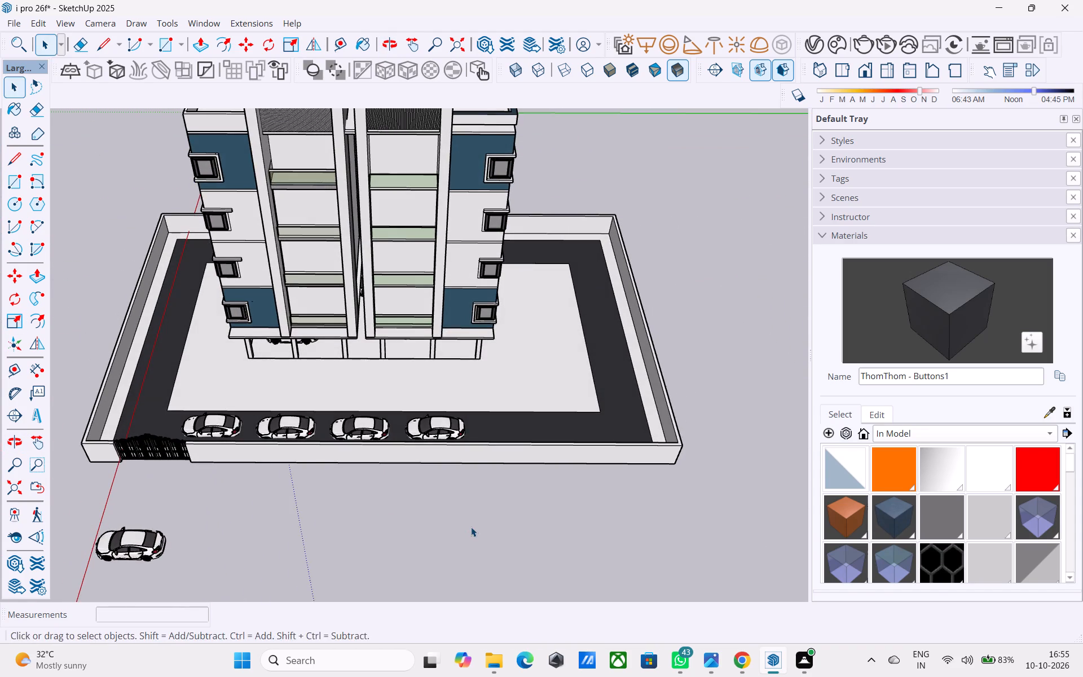
shift+middle_drag(472, 505, 432, 422)
scroll(644, 361, up, 3)
shift+middle_drag(622, 359, 840, 331)
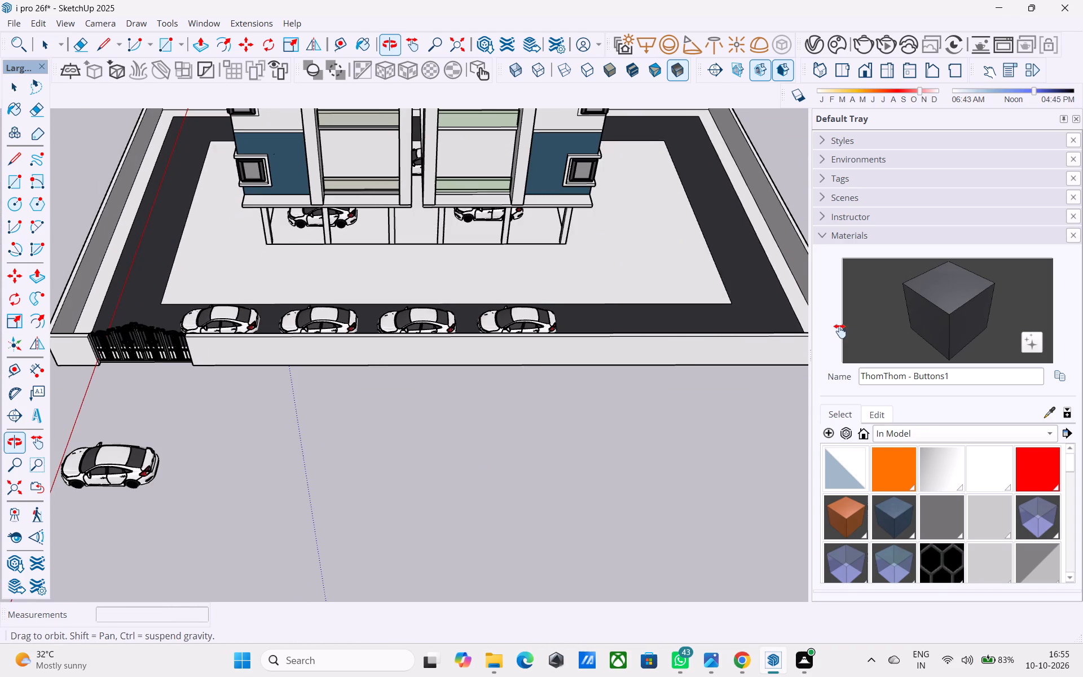
shift+middle_drag(840, 331, 812, 350)
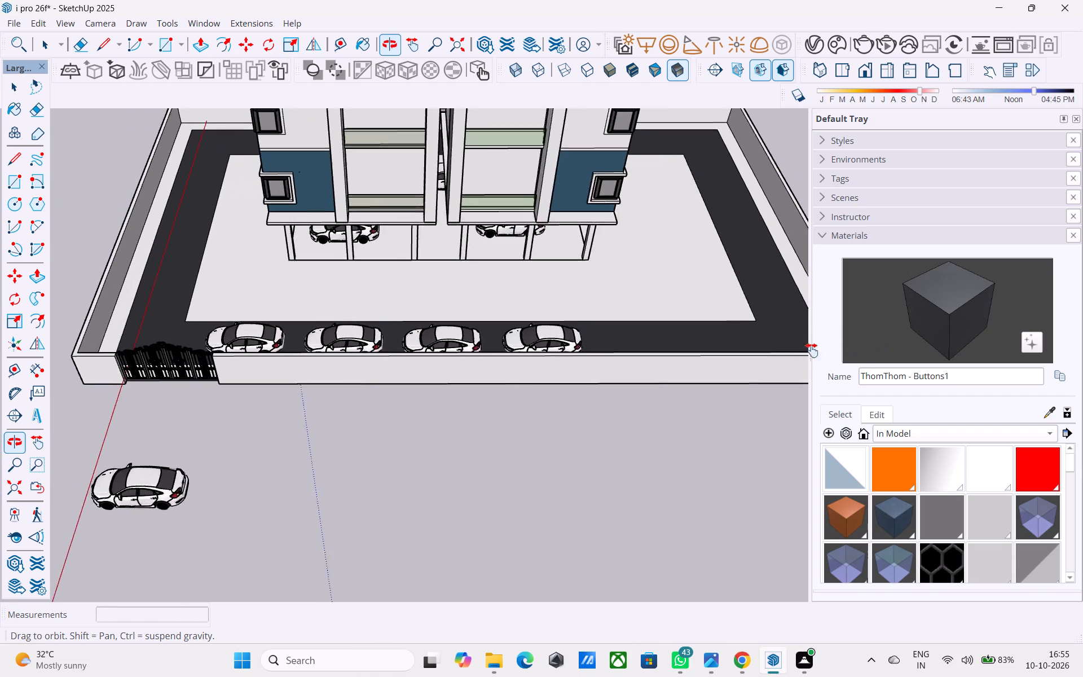
shift+middle_drag(812, 350, 935, 359)
shift+middle_drag(856, 353, 697, 307)
shift+middle_drag(692, 305, 505, 253)
shift+scroll(507, 254, up, 1)
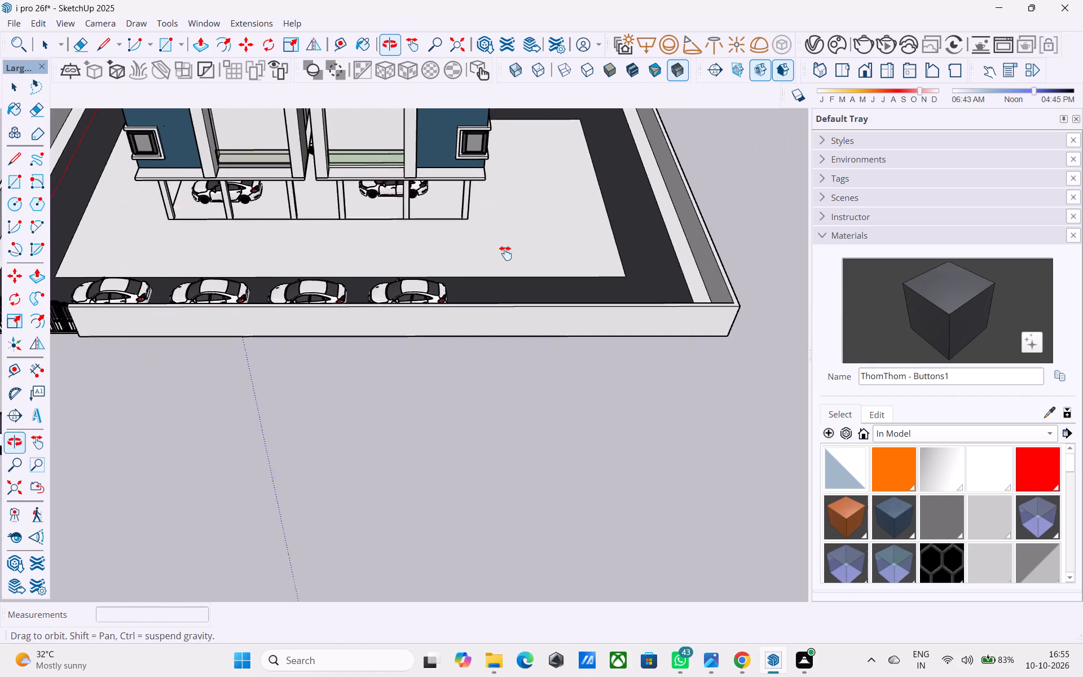
shift+middle_drag(505, 253, 505, 253)
shift+middle_drag(639, 318, 601, 310)
Save the model.
key(ctrl+s)
Draw a 9" line across the front compound wall's top near the far front corner.
middle_drag(698, 322, 671, 330)
key(l)
scroll(672, 328, up, 3)
click(677, 316)
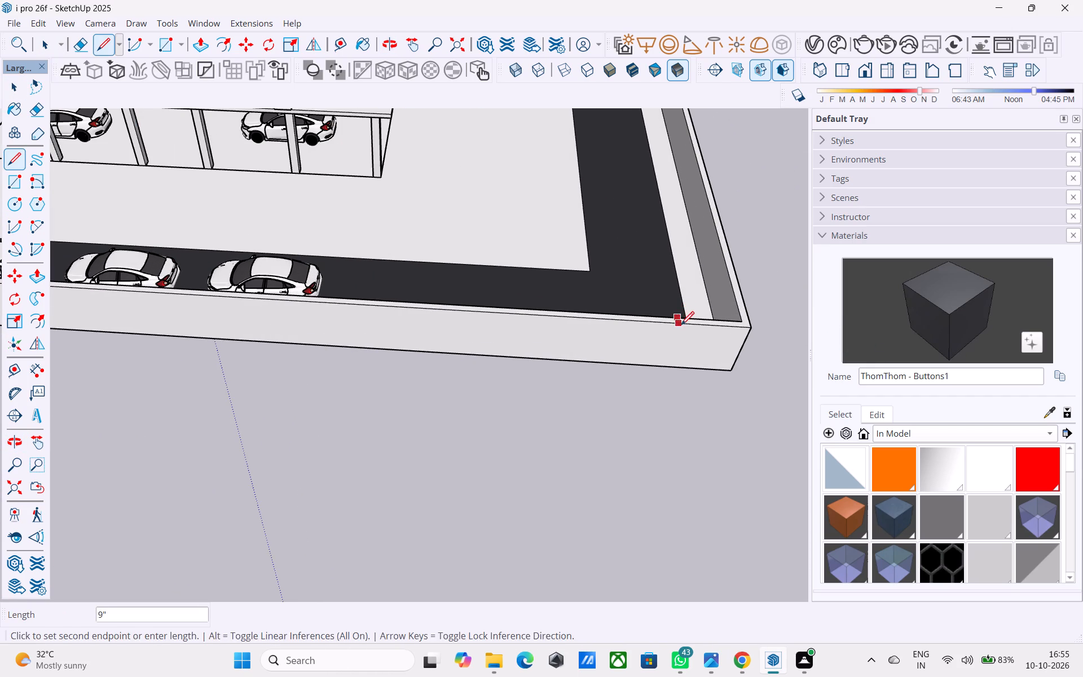
click(681, 328)
Copy that line 15' along the wall top, away from the far front corner, to mark the second gateway.
scroll(678, 328, up, 4)
key(space)
click(678, 318)
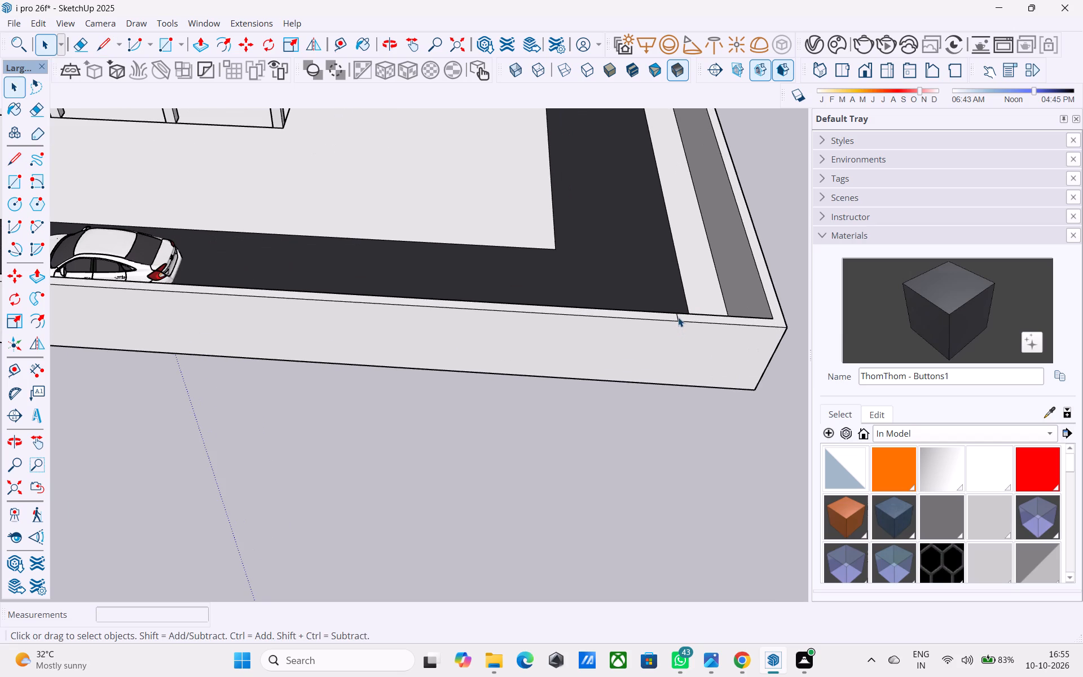
key(m)
scroll(676, 327, up, 2)
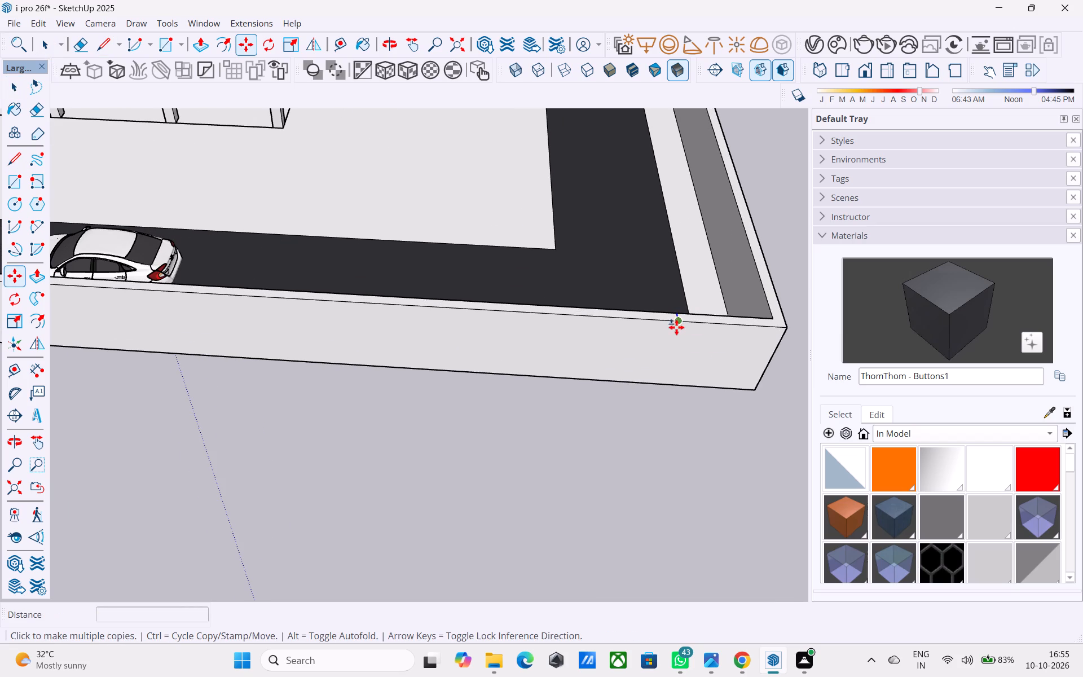
scroll(676, 327, up, 2)
click(678, 323)
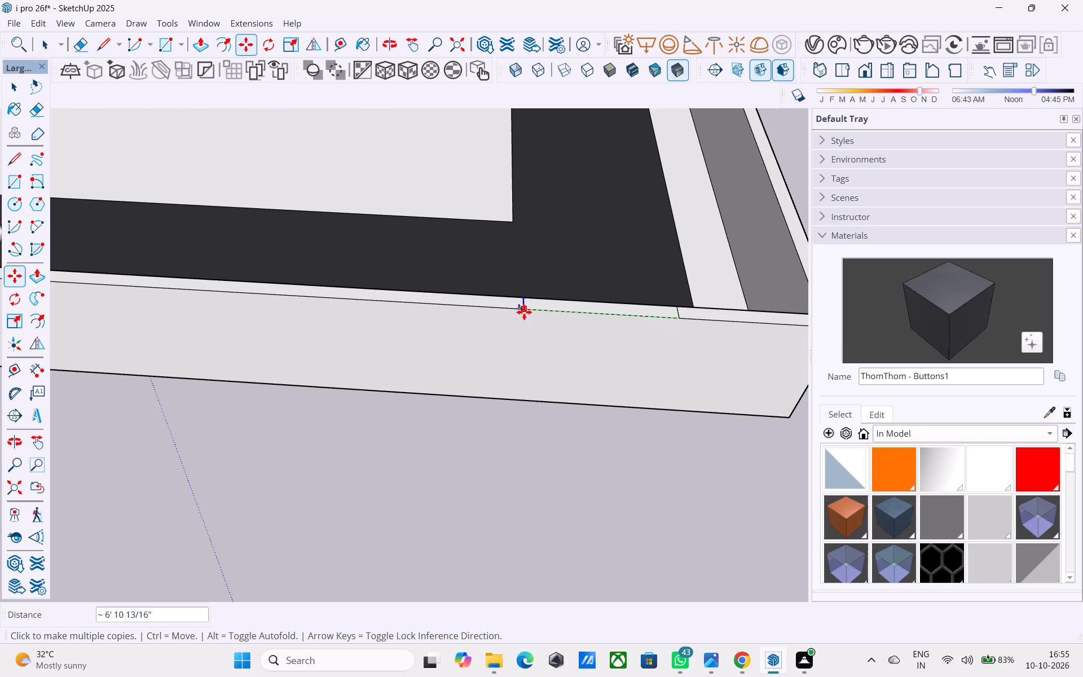
text(15')
key(Return)
Push the marked wall section down to near the ground, with a final 6" push, to open the second gateway.
key(space)
click(465, 298)
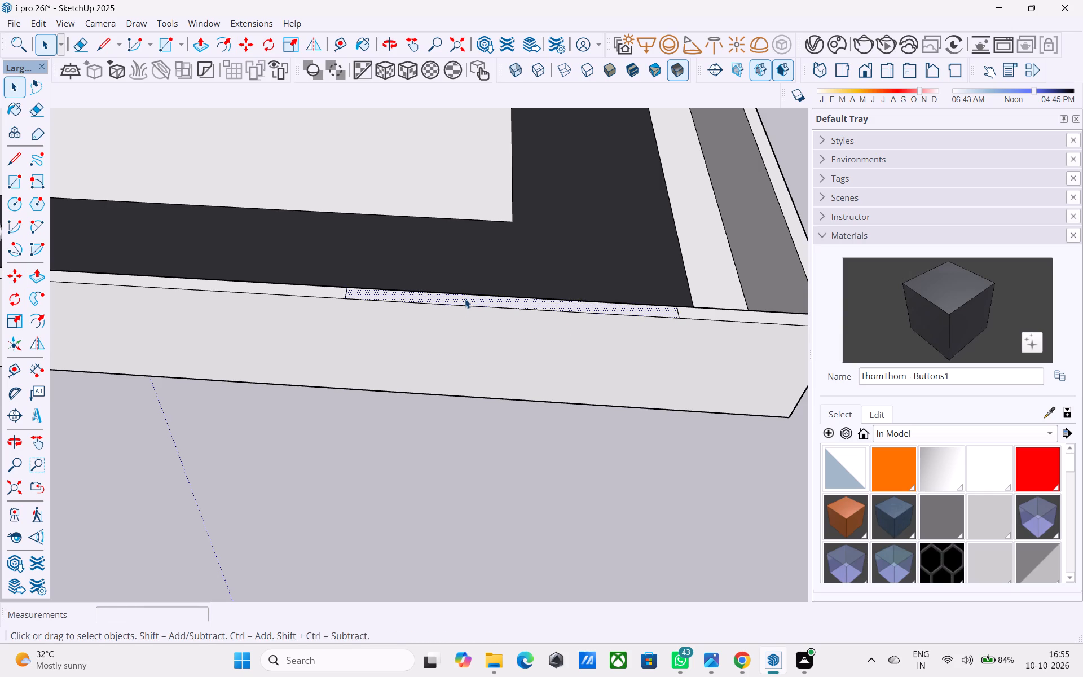
key(p)
click(465, 298)
click(457, 299)
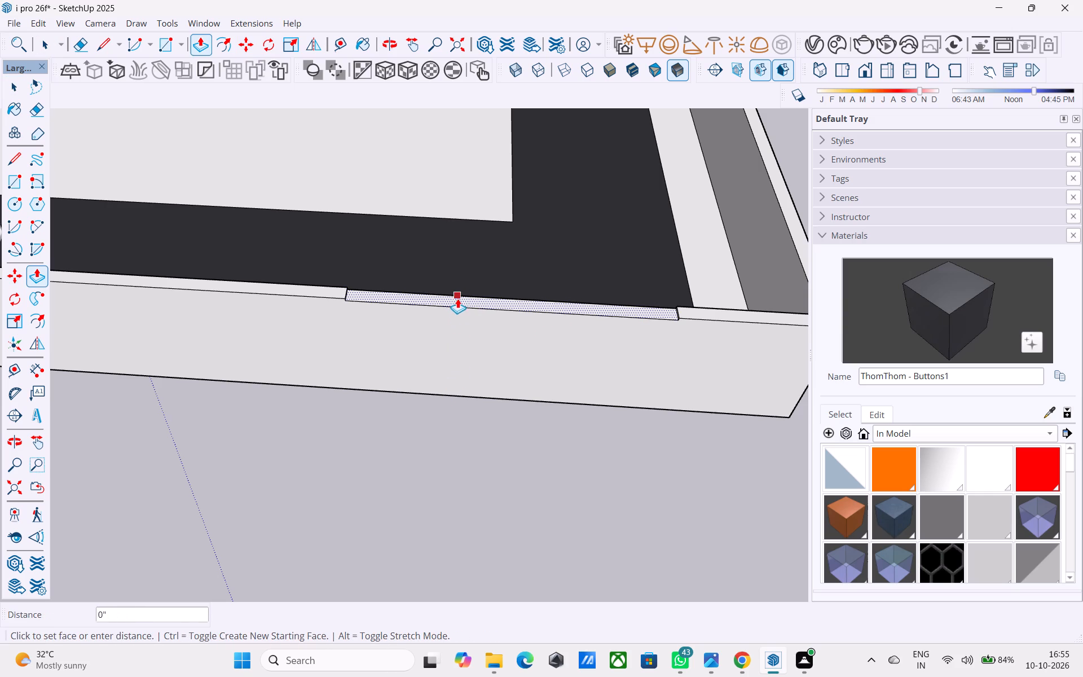
click(427, 447)
middle_drag(405, 399, 456, 390)
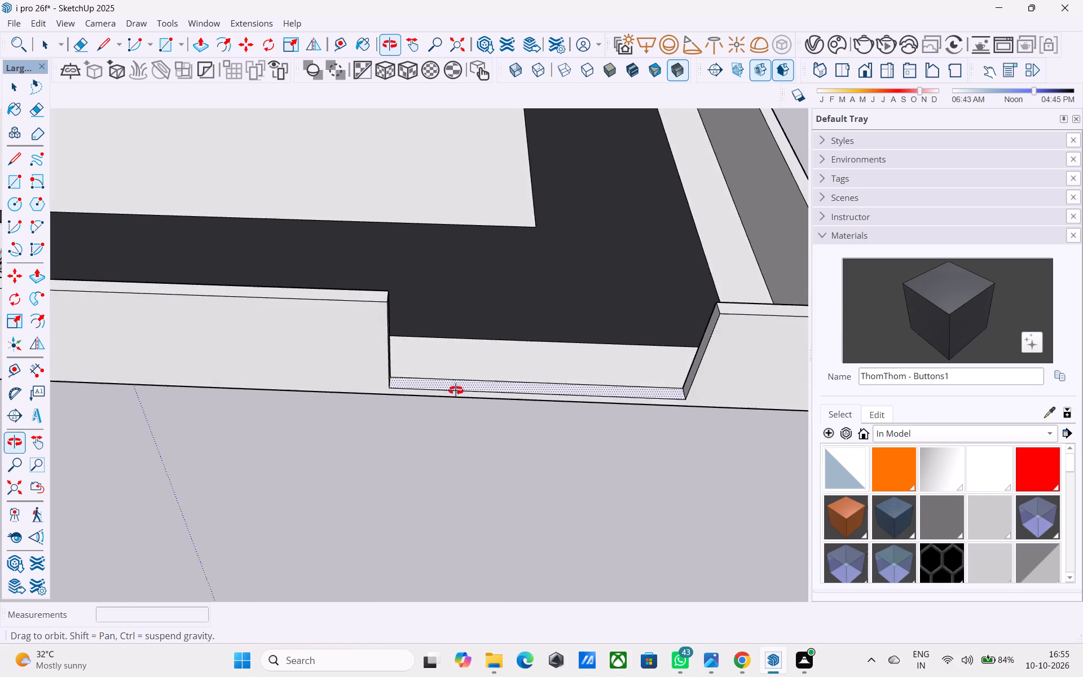
middle_drag(456, 390, 457, 385)
scroll(457, 372, up, 3)
click(442, 384)
click(437, 417)
middle_drag(434, 414, 528, 401)
shift+scroll(532, 397, up, 1)
scroll(538, 380, down, 4)
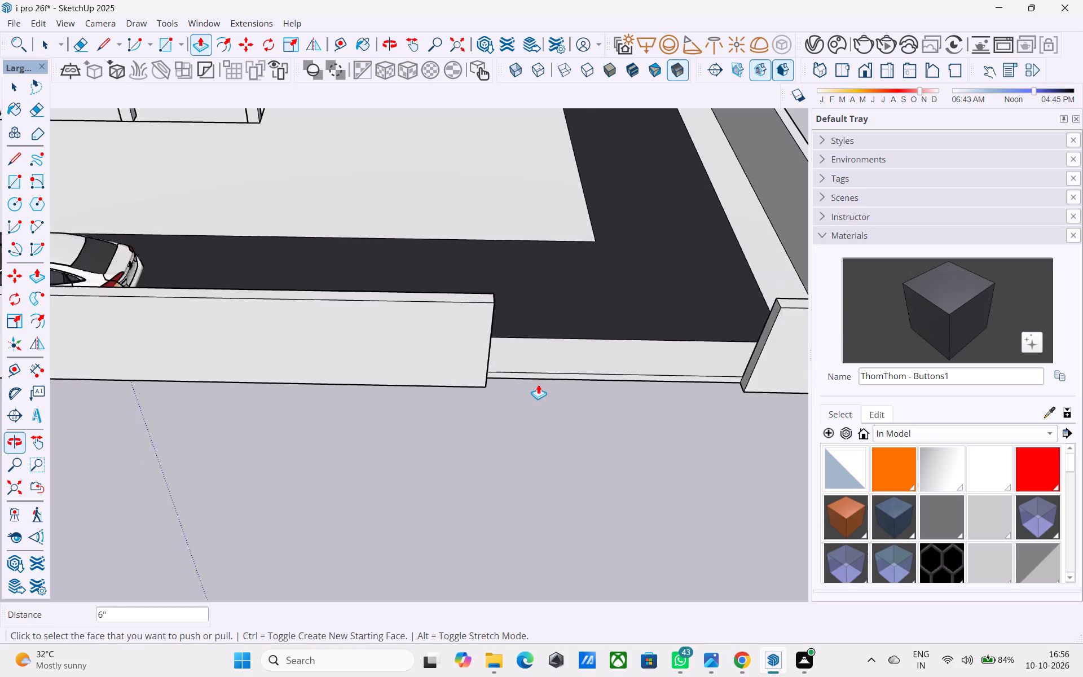
Copy the existing gate about 96' 9" along the front wall into the new opening, and deselect it.
scroll(538, 384, down, 7)
scroll(533, 417, up, 1)
scroll(533, 417, down, 3)
shift+middle_drag(554, 480, 696, 403)
scroll(641, 392, down, 9)
key(space)
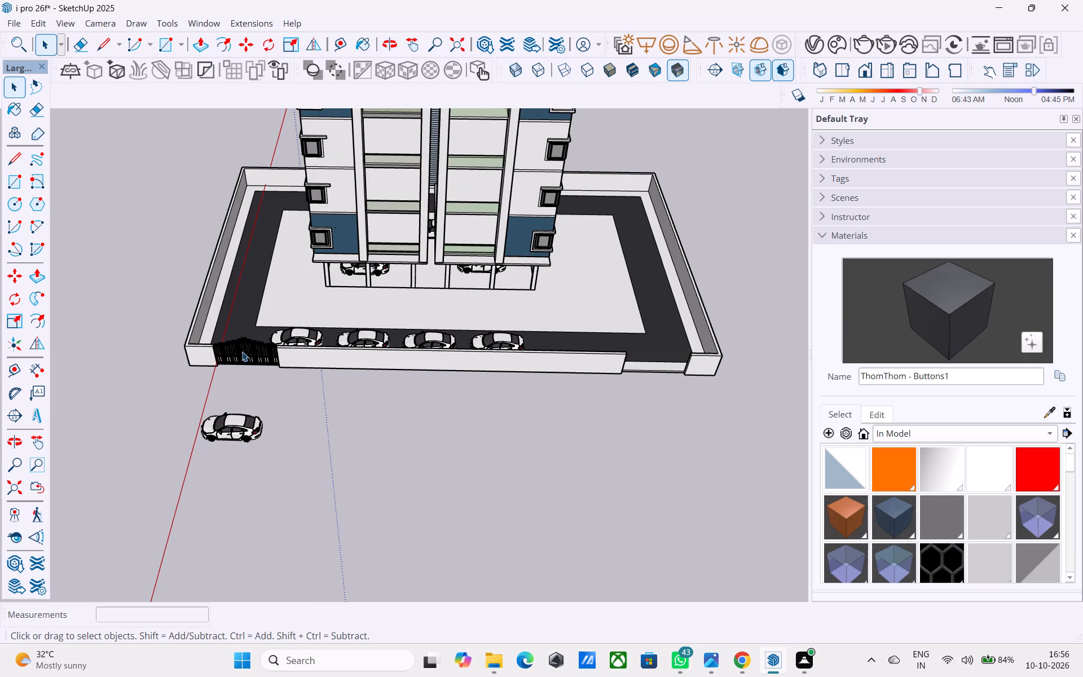
click(242, 351)
key(m)
scroll(242, 349, up, 11)
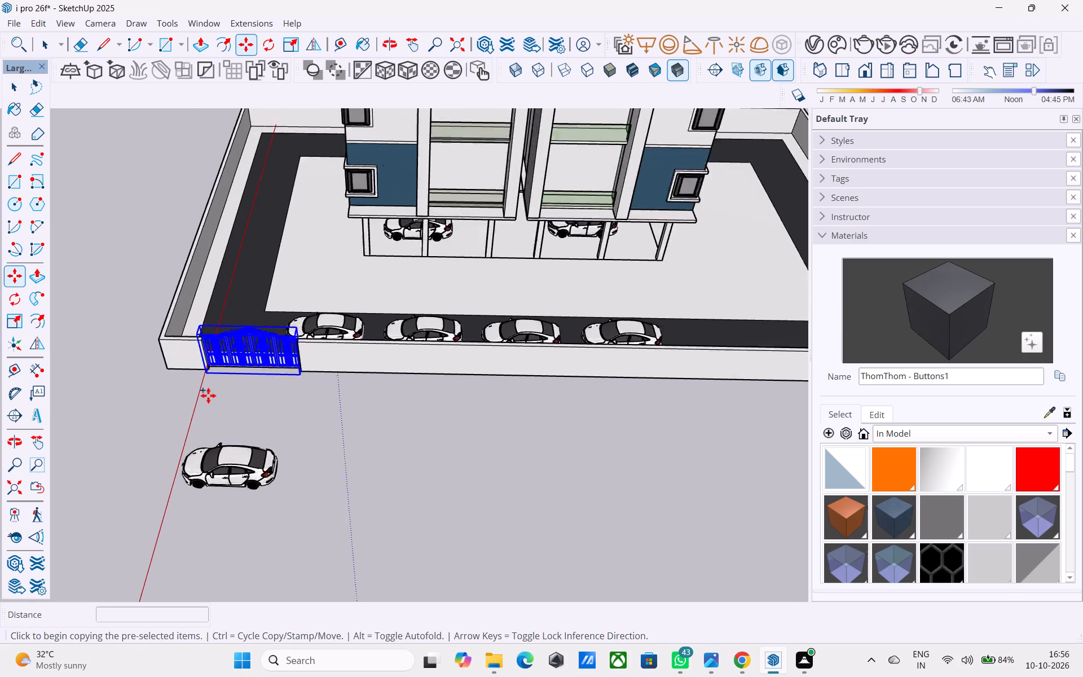
scroll(208, 395, up, 8)
scroll(468, 354, down, 6)
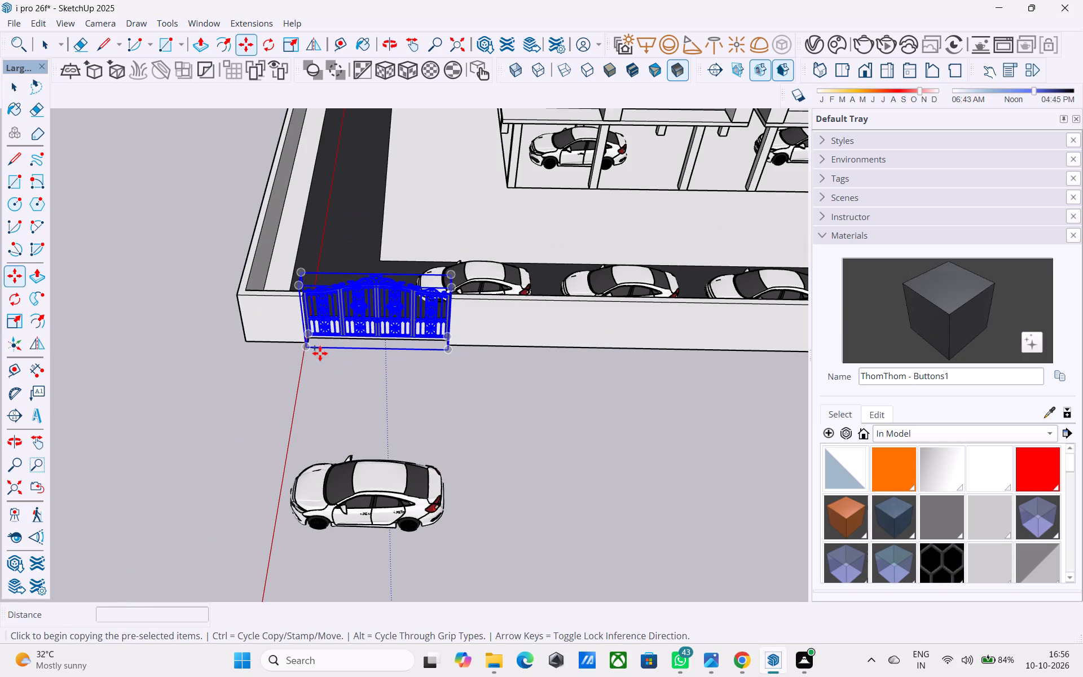
middle_drag(468, 349, 456, 345)
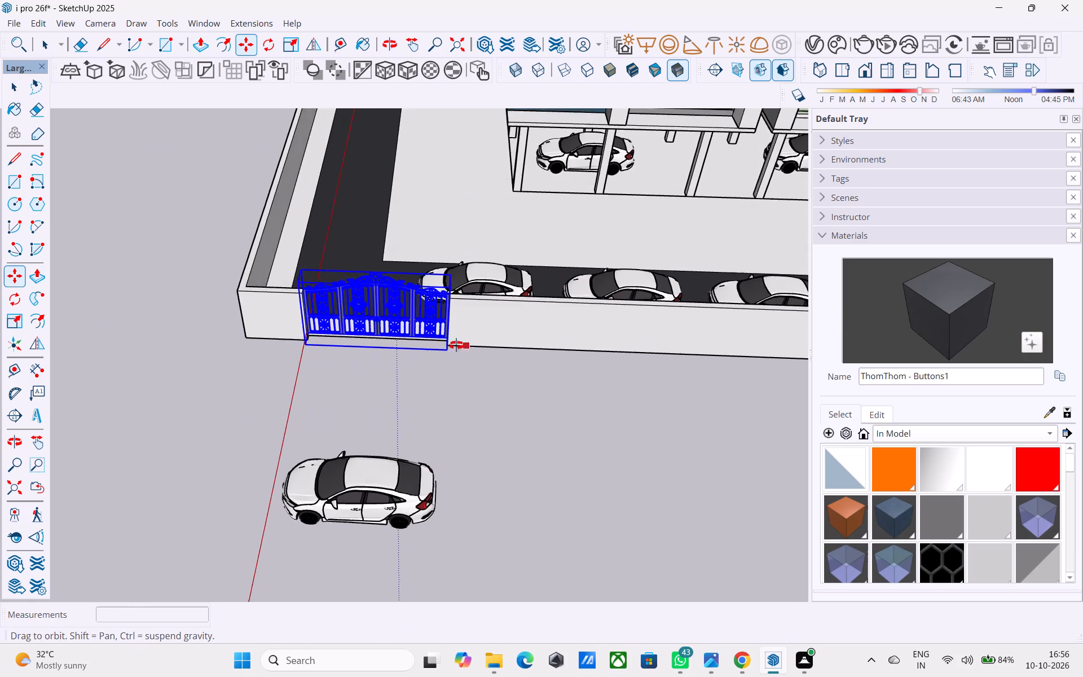
middle_drag(456, 345, 613, 240)
middle_drag(228, 403, 301, 375)
scroll(481, 315, up, 16)
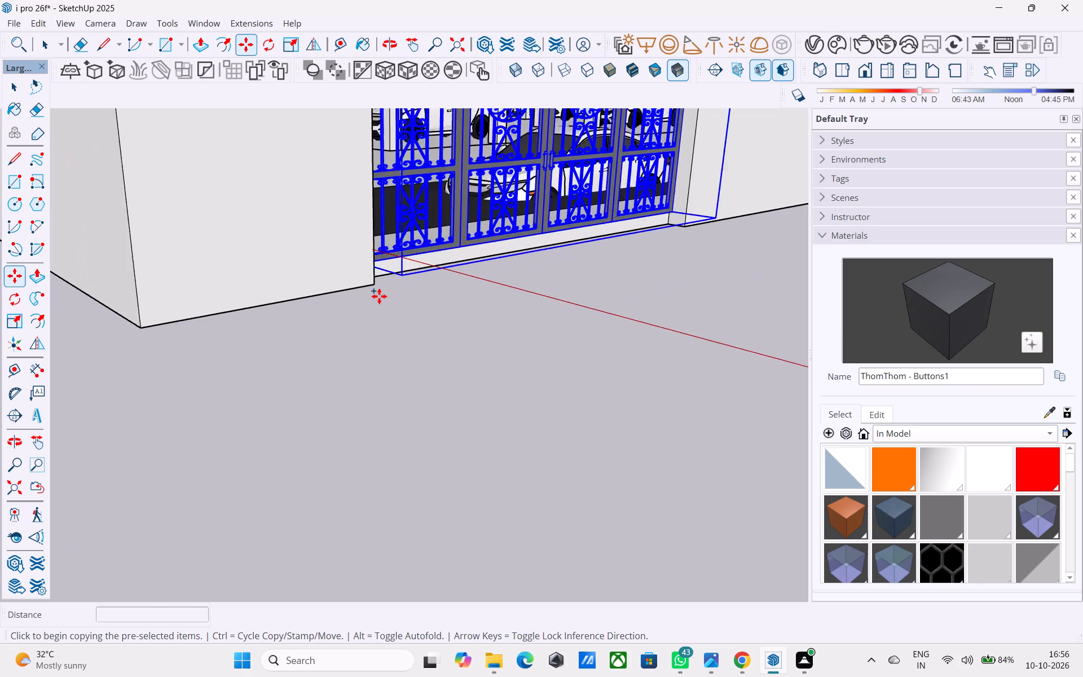
scroll(379, 296, up, 3)
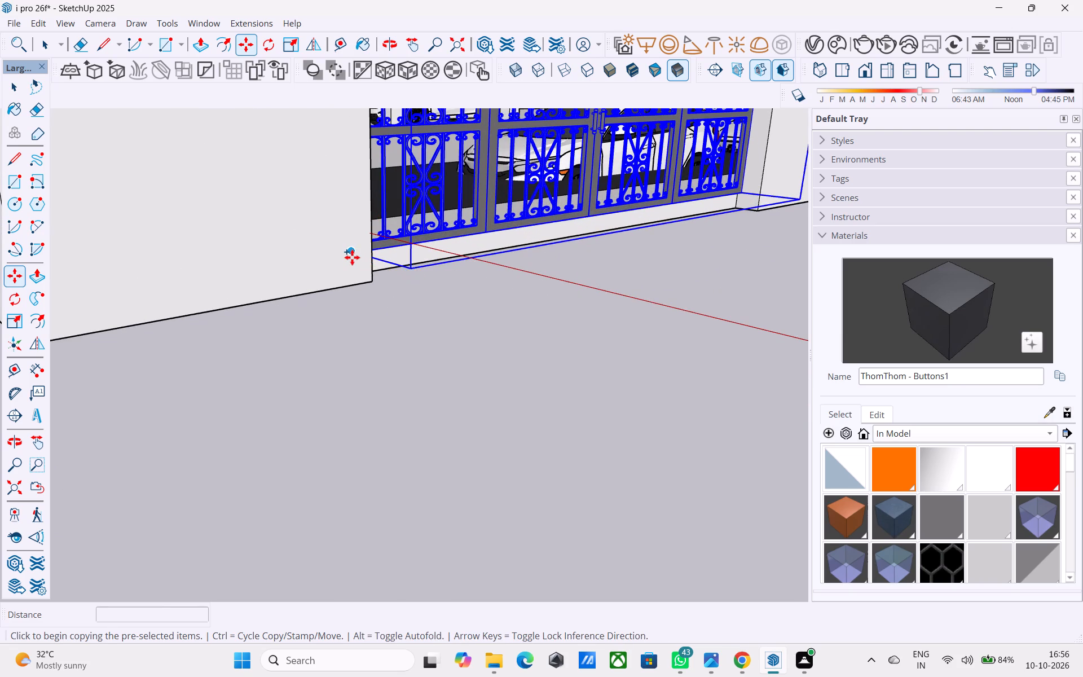
click(352, 256)
scroll(469, 183, down, 13)
scroll(492, 286, up, 1)
scroll(496, 288, down, 1)
scroll(496, 289, up, 1)
scroll(534, 277, down, 4)
middle_drag(536, 280, 320, 549)
middle_drag(736, 317, 667, 496)
scroll(523, 485, up, 2)
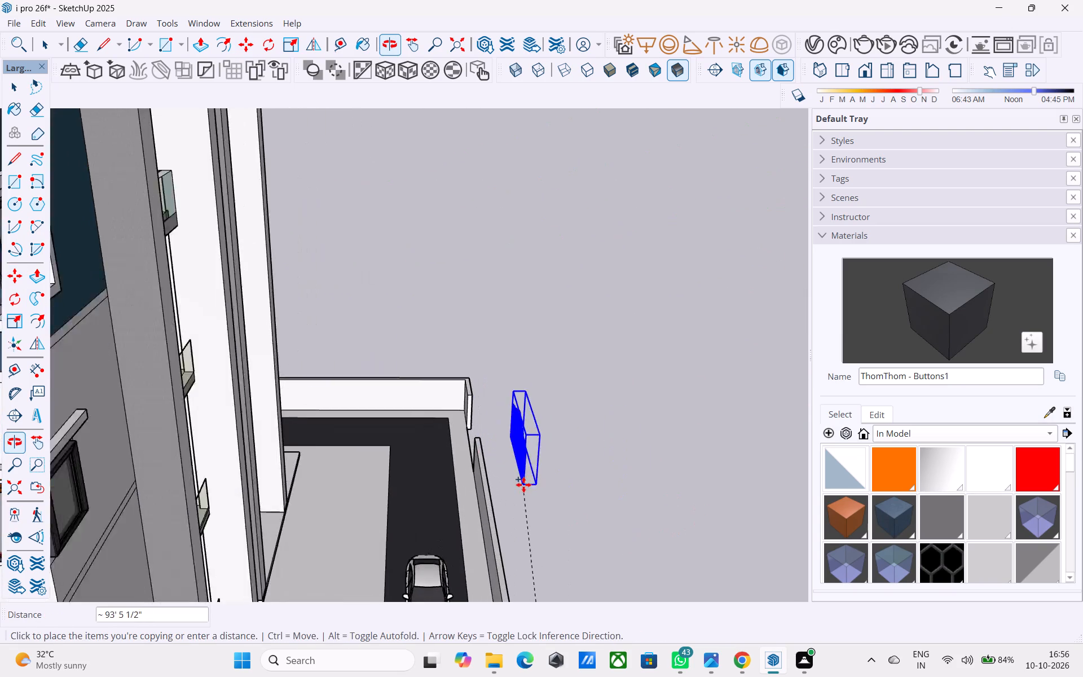
scroll(523, 485, up, 10)
middle_drag(412, 458, 458, 442)
scroll(456, 446, up, 6)
click(524, 454)
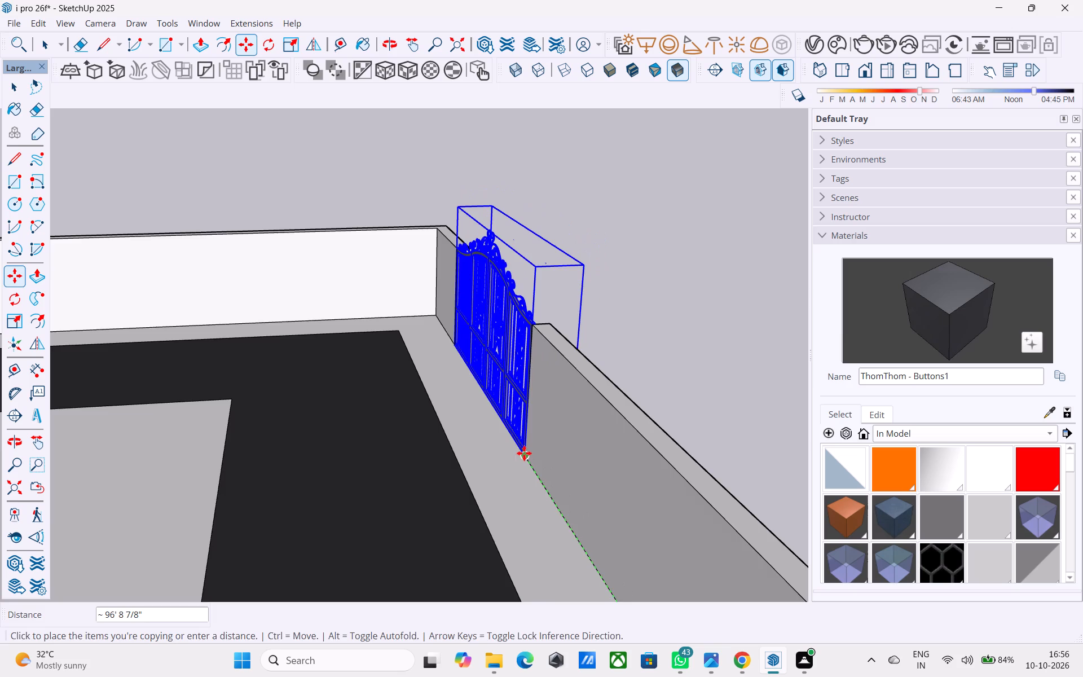
middle_drag(616, 427, 357, 402)
scroll(410, 362, down, 9)
key(space)
click(574, 315)
Save the model.
middle_drag(479, 308, 395, 306)
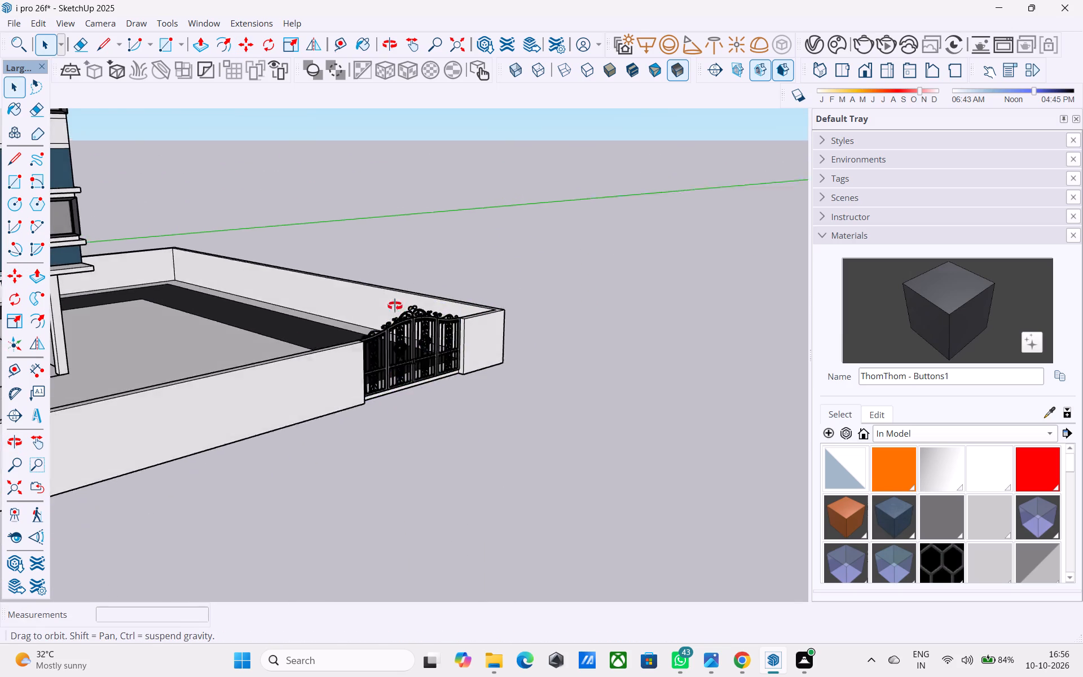
middle_drag(395, 306, 574, 291)
scroll(531, 284, down, 10)
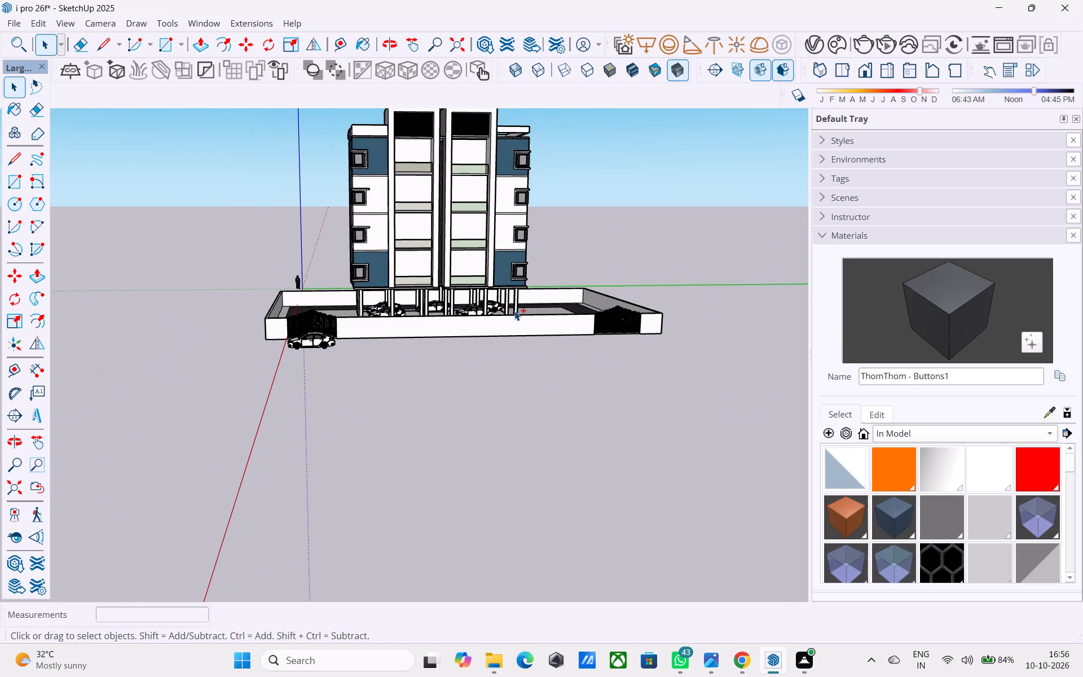
key(ctrl+s)
Move the car outside the first gate about 20' 10" to stand beside the front compound wall.
middle_drag(515, 310, 575, 376)
middle_drag(461, 321, 479, 326)
scroll(400, 400, up, 5)
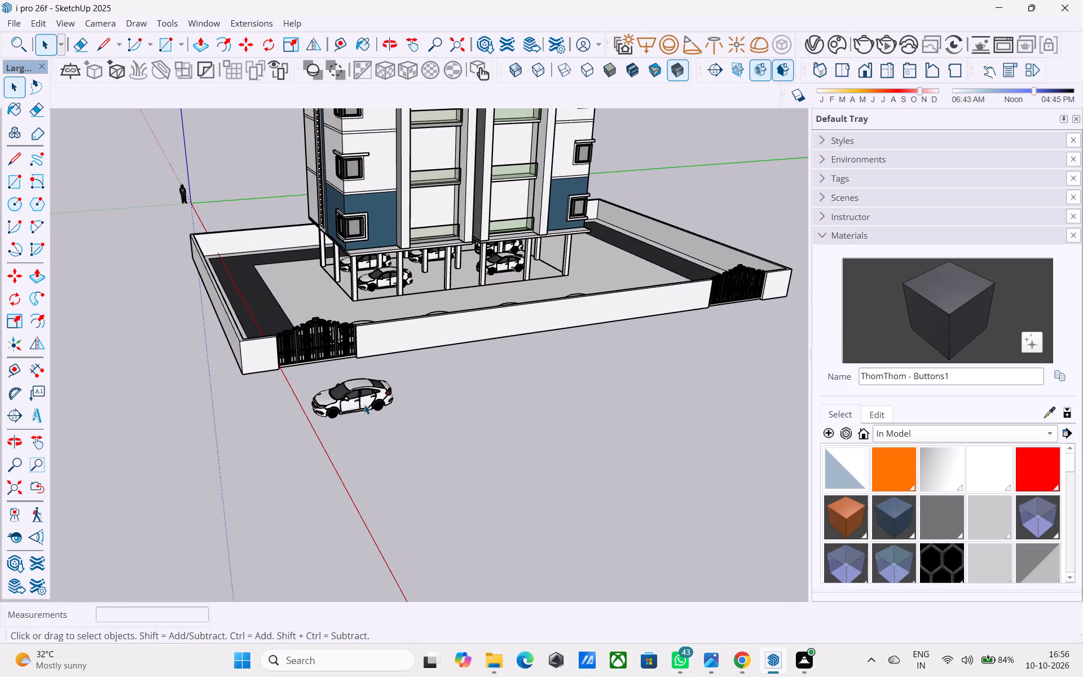
click(364, 404)
key(m)
click(363, 403)
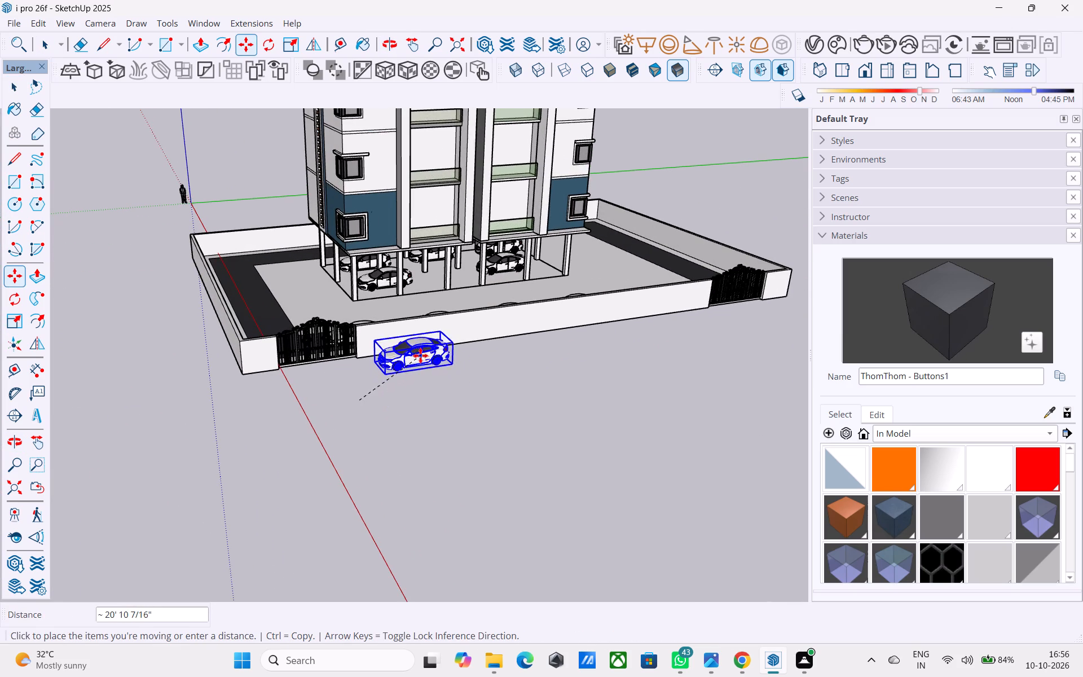
click(420, 355)
Place two copies of that car in a row along the street side of the front wall.
key(m)
click(420, 355)
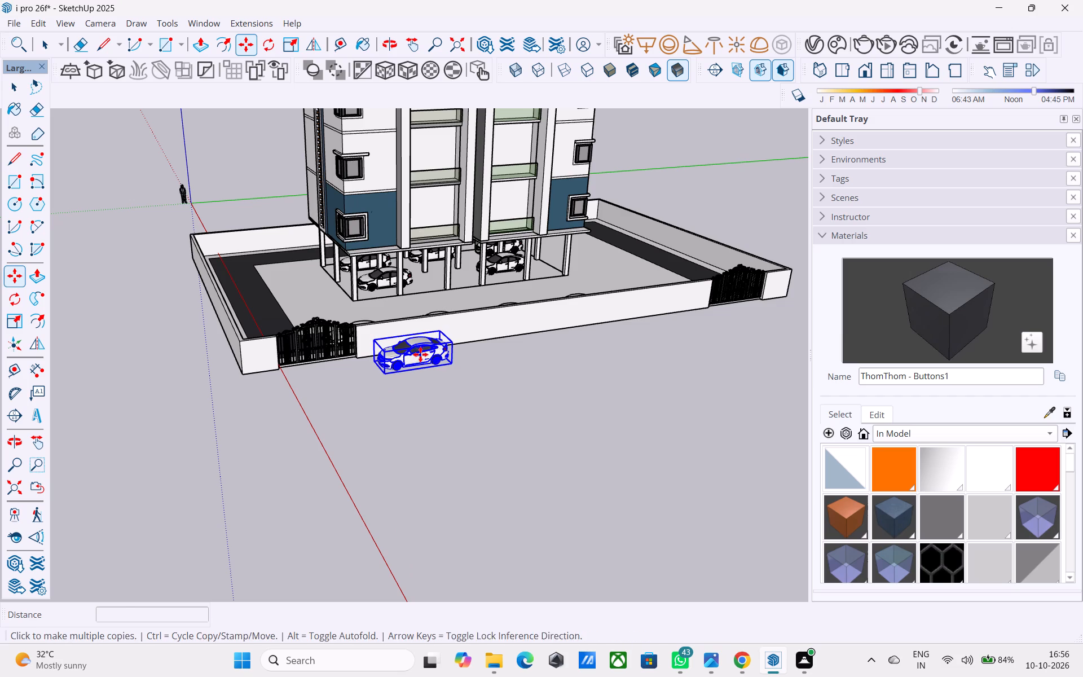
click(495, 347)
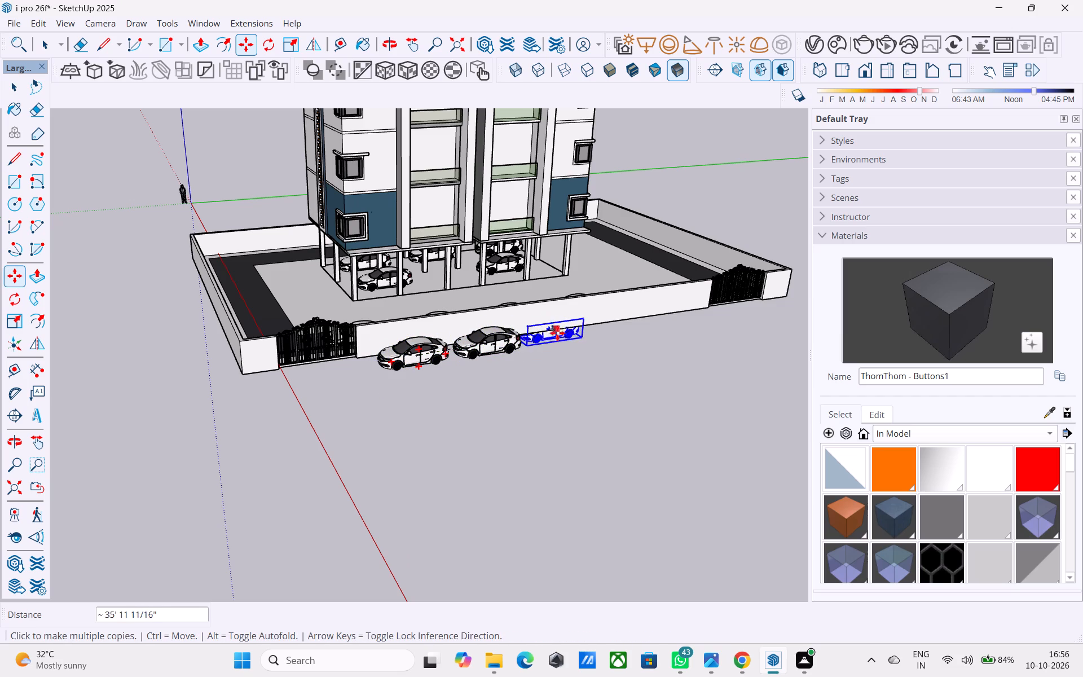
click(566, 333)
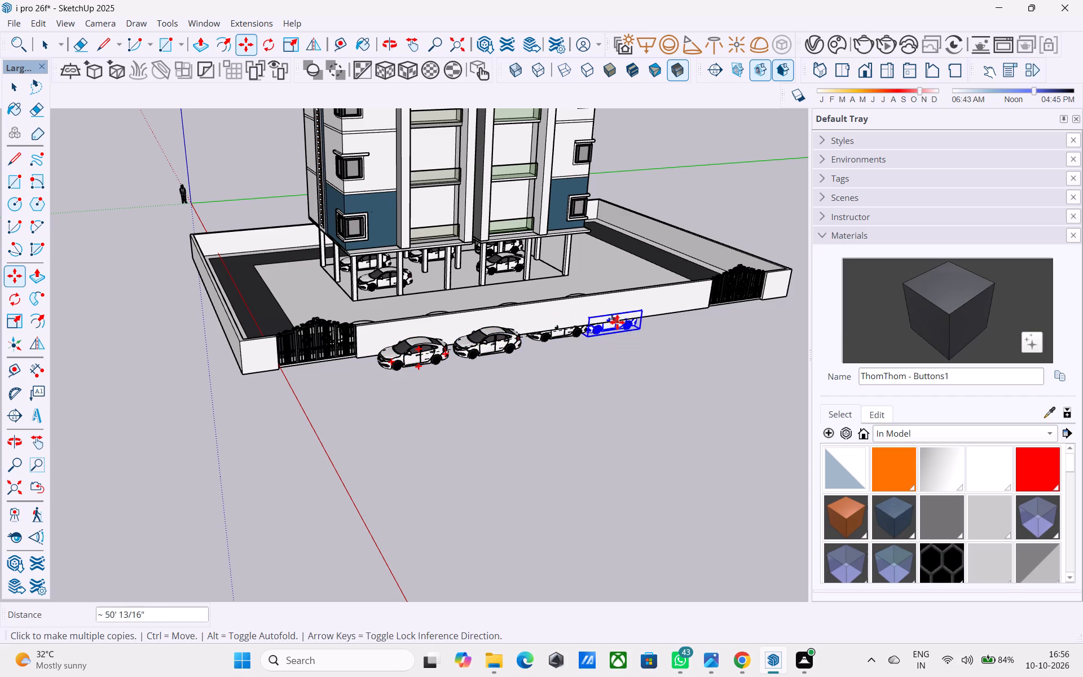
key(space)
Move the third street car out of the compound wall so it stands clear on the street side.
key(m)
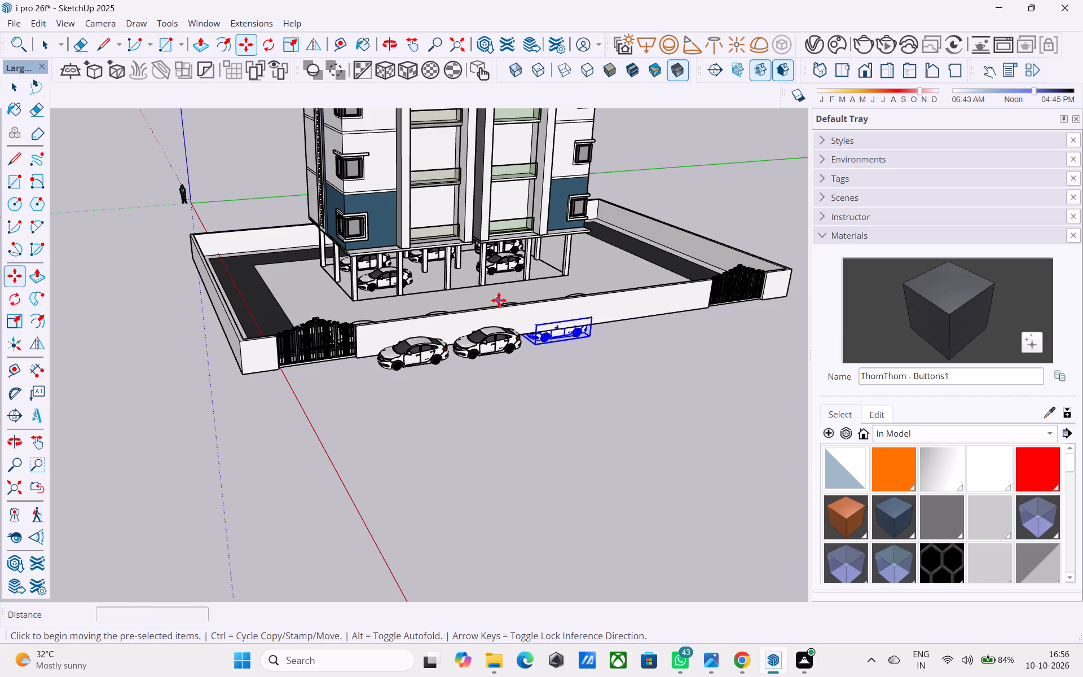
click(499, 299)
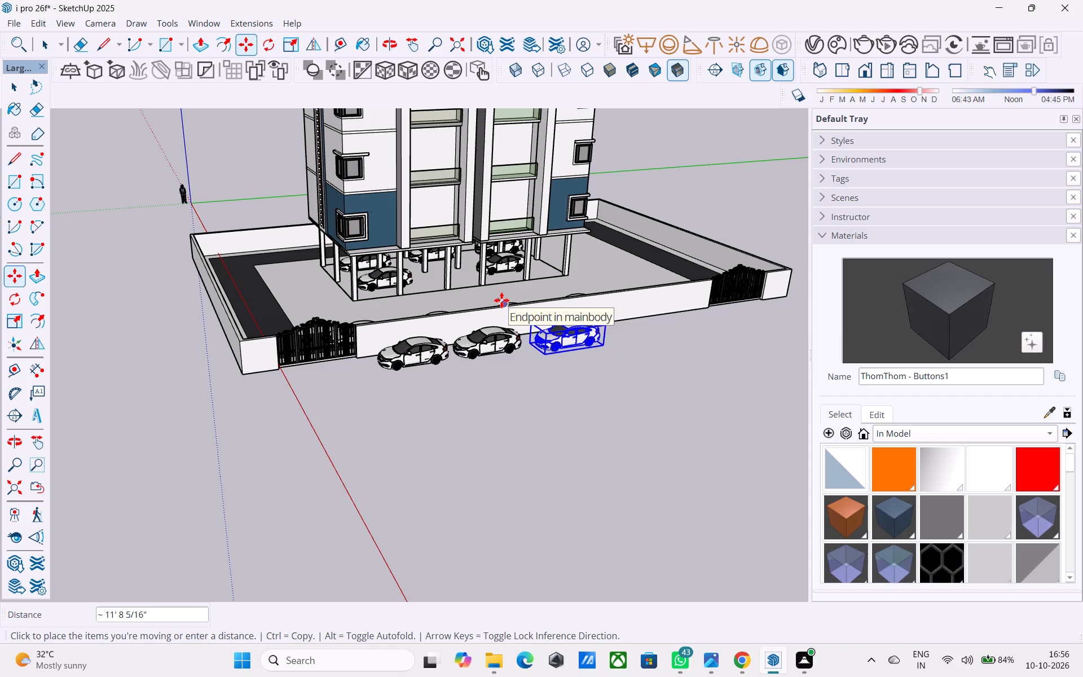
click(501, 300)
middle_drag(624, 359, 288, 434)
scroll(336, 441, up, 4)
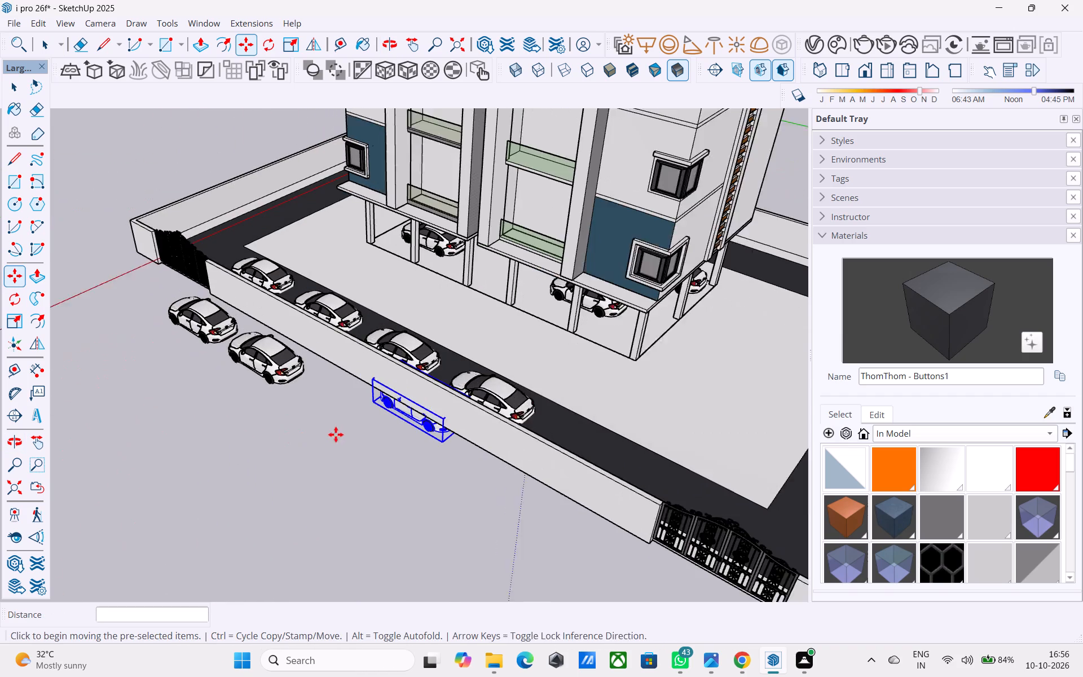
key(m)
click(441, 413)
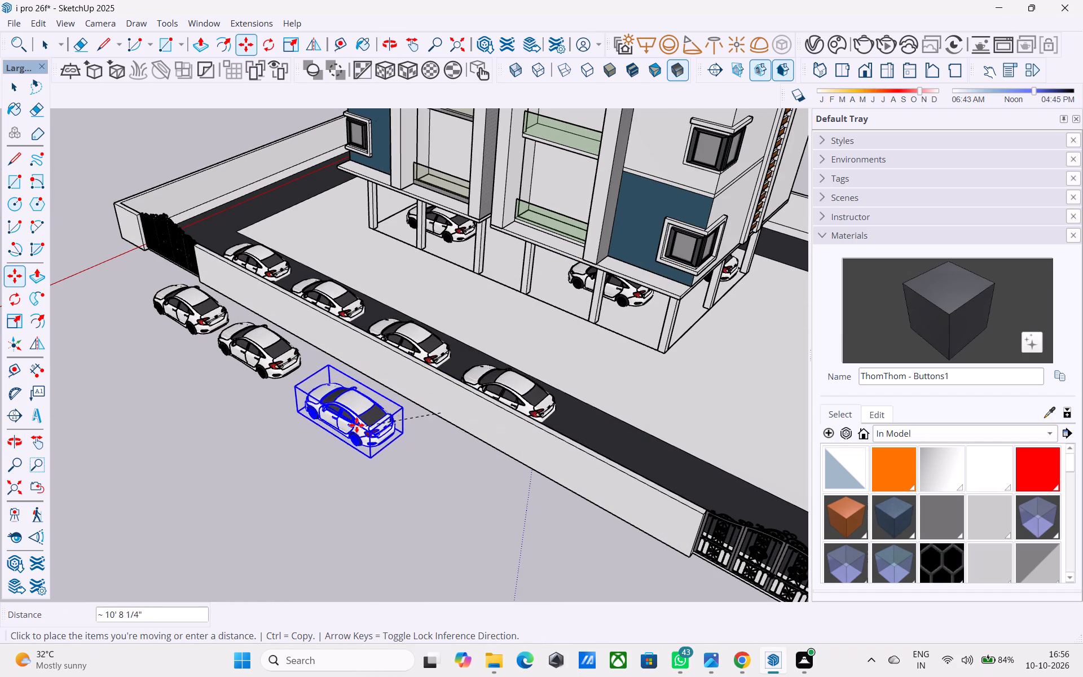
click(353, 419)
drag(389, 434, 395, 440)
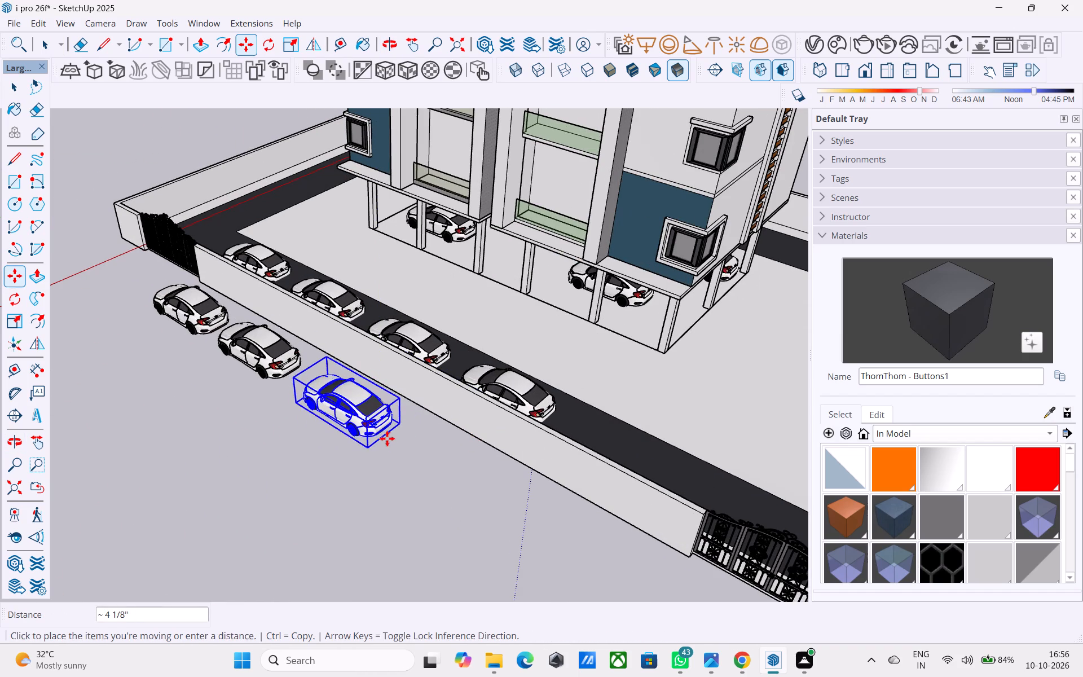
Move the third street car about 9' 4" farther along the wall, away from the other two cars.
middle_drag(415, 440, 700, 425)
click(495, 403)
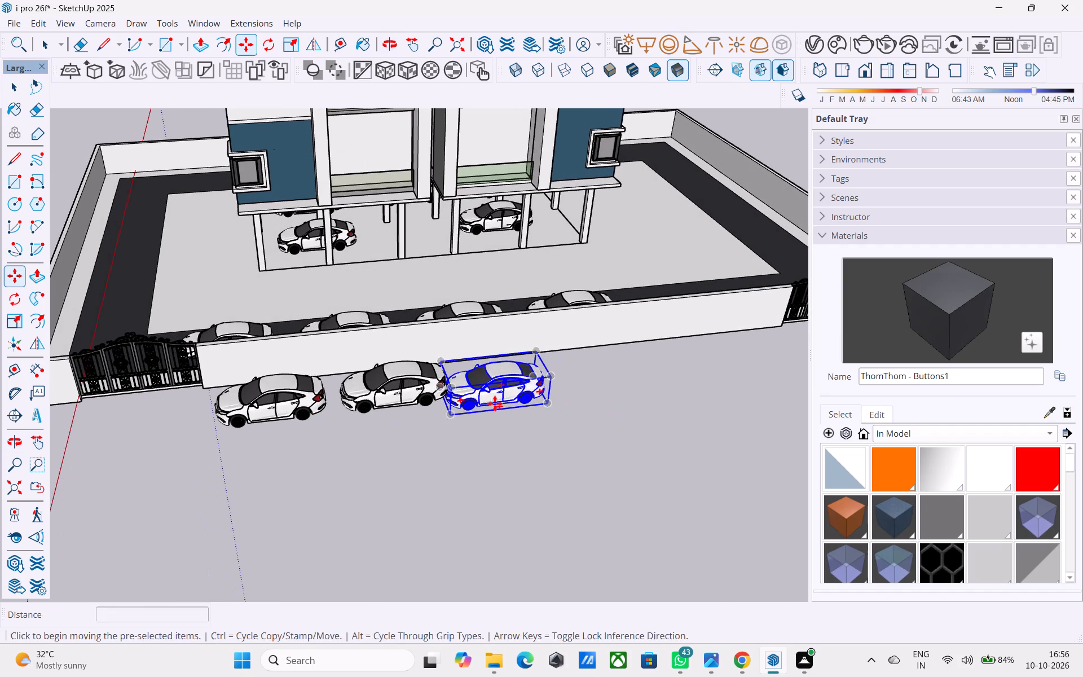
click(563, 388)
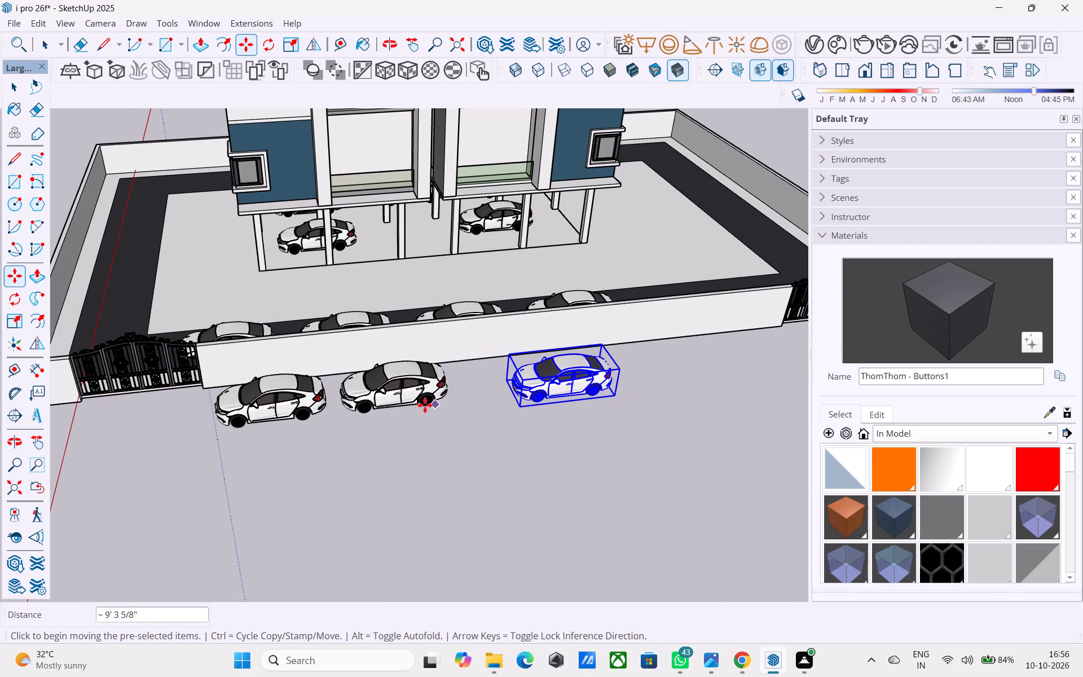
Move the middle street car about 7' 4" so it stands between the other two, clear of the wall.
key(space)
click(400, 394)
key(m)
drag(400, 393, 404, 417)
middle_drag(438, 360, 423, 317)
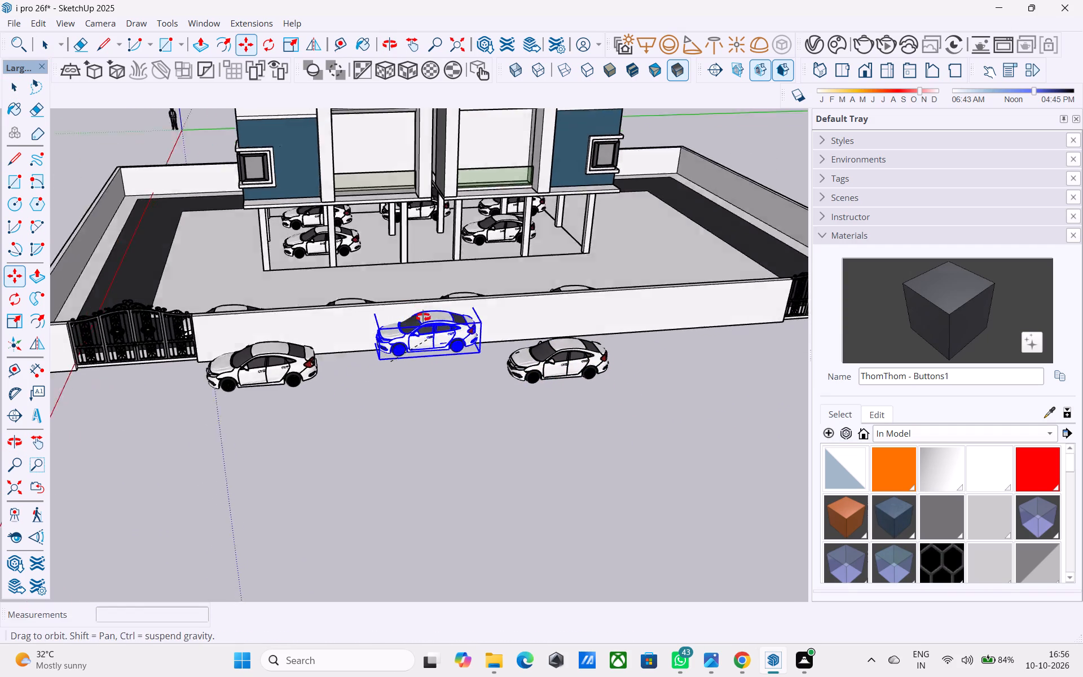
middle_drag(423, 317, 404, 297)
click(416, 356)
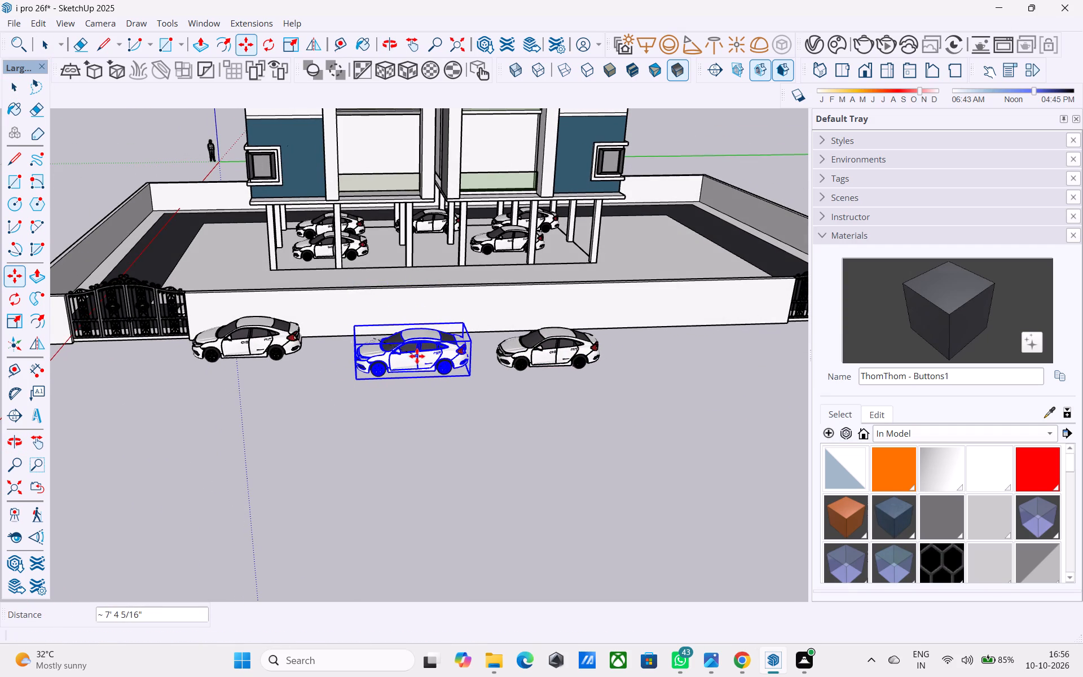
Examine the placement of the street cars from ground level and from above.
middle_drag(502, 368, 368, 295)
scroll(319, 290, up, 4)
middle_drag(319, 288, 235, 260)
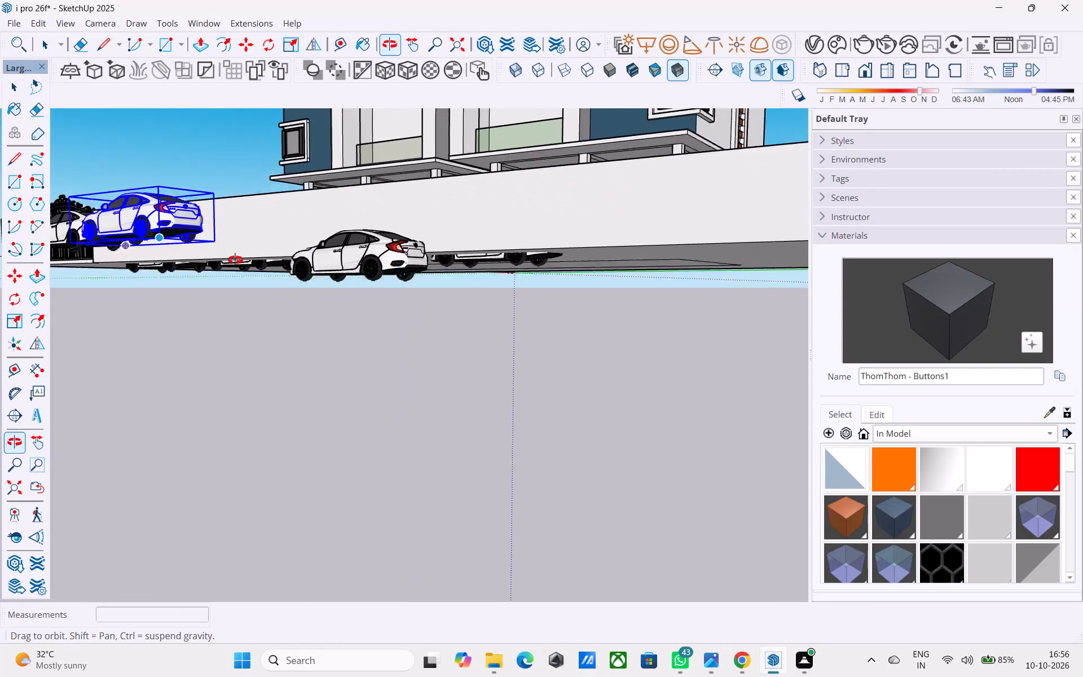
middle_drag(235, 260, 237, 250)
scroll(267, 290, down, 5)
middle_drag(278, 314, 217, 509)
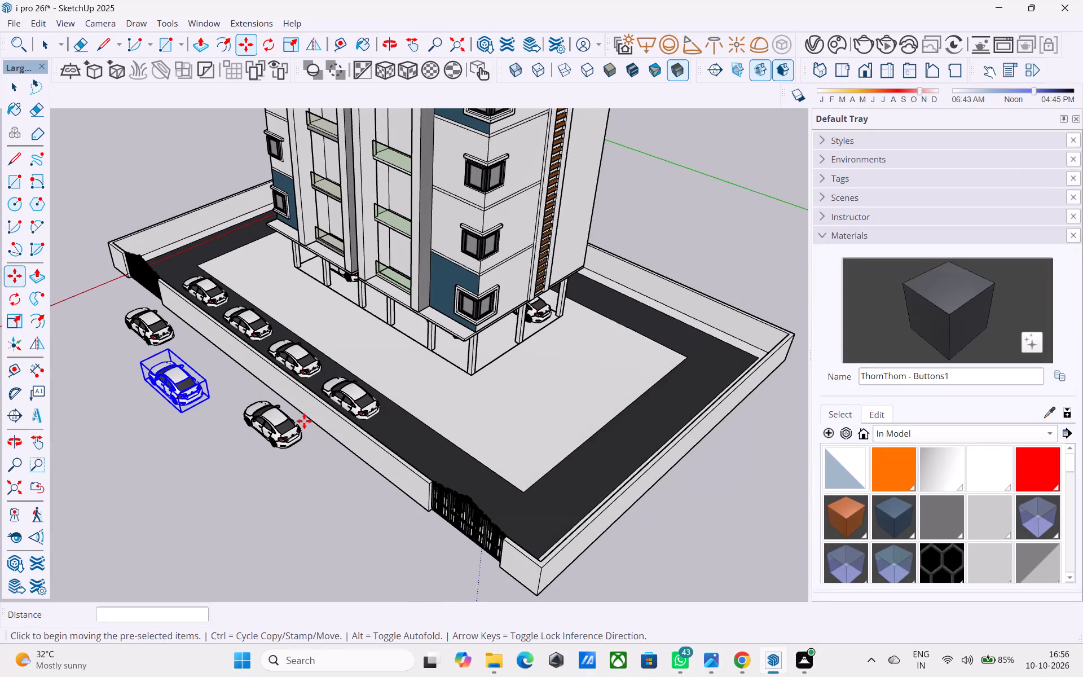
Move the driveway car farthest from the red-axis gate about 2' 6" within the driveway.
key(space)
middle_drag(339, 414, 310, 402)
scroll(344, 394, up, 5)
click(346, 390)
key(m)
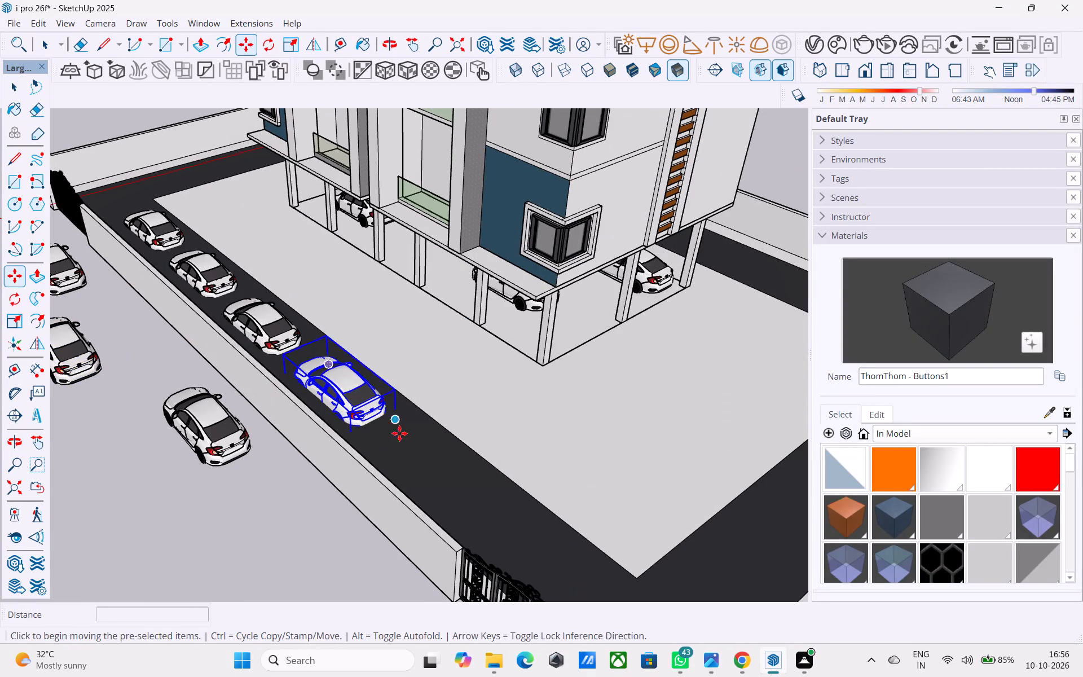
click(407, 437)
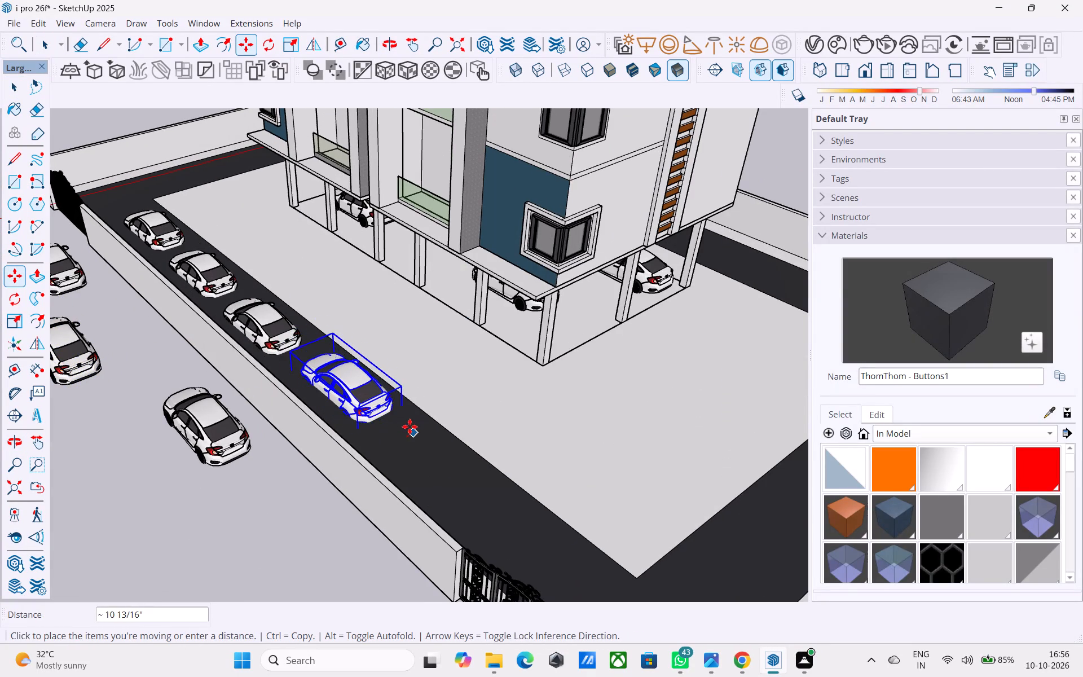
click(404, 419)
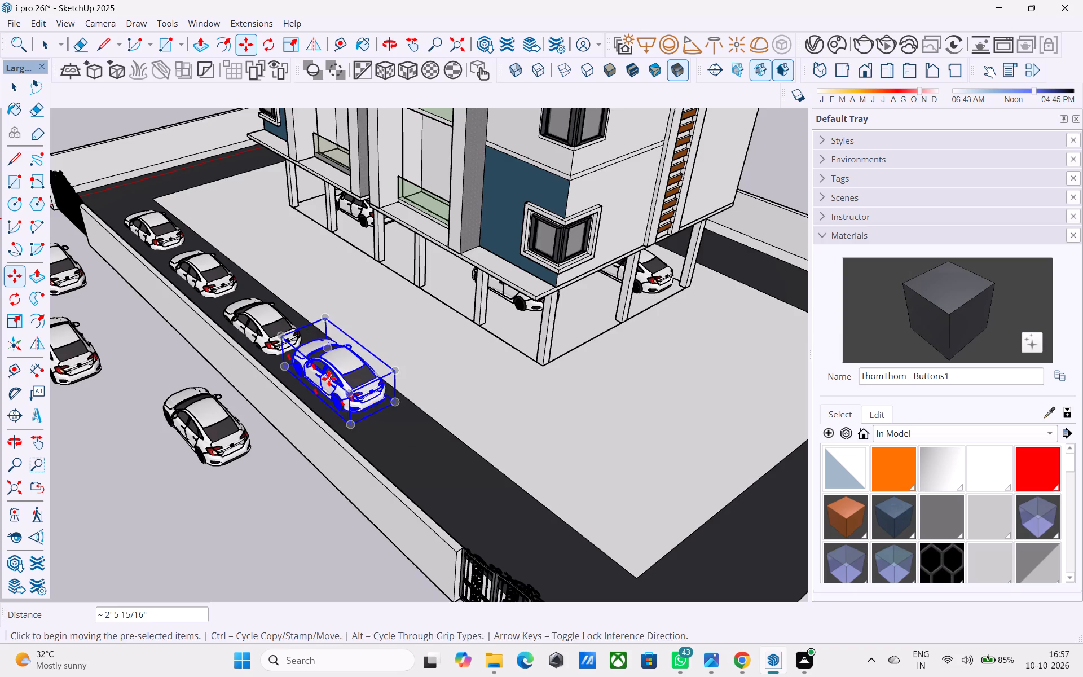
middle_drag(329, 377, 610, 417)
key(space)
key(comma)
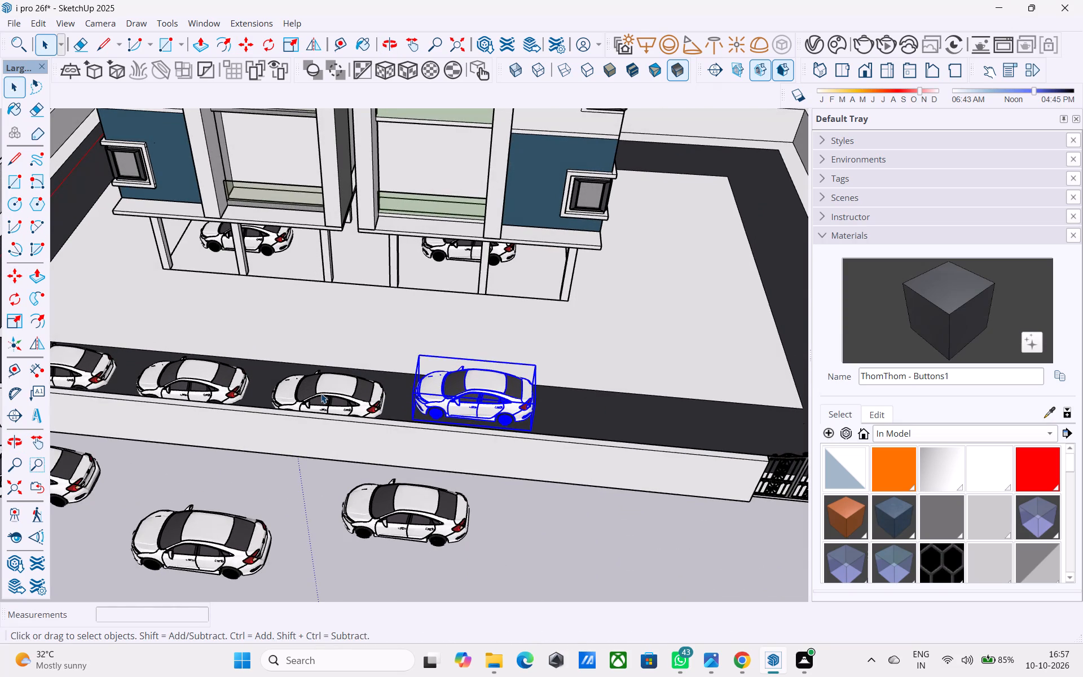
Move the third driveway car along the compound wall, away from the fourth car, to open a gap between them.
key(space)
click(322, 388)
key(m)
click(358, 400)
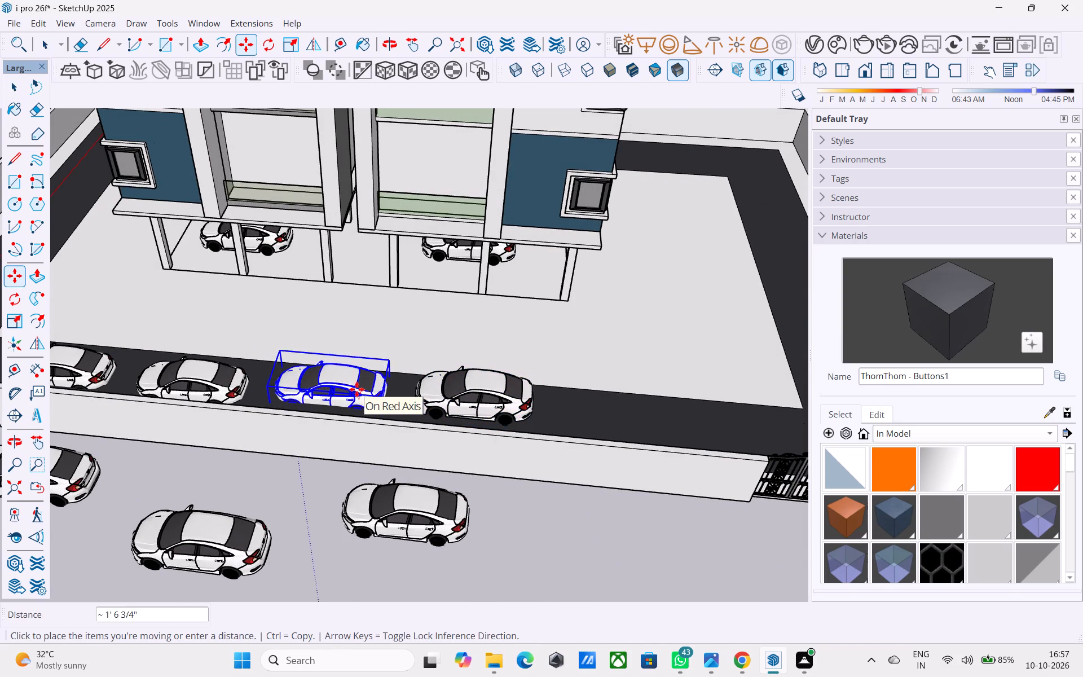
middle_drag(359, 388, 119, 361)
scroll(358, 347, up, 1)
middle_drag(358, 346, 253, 358)
scroll(232, 355, up, 3)
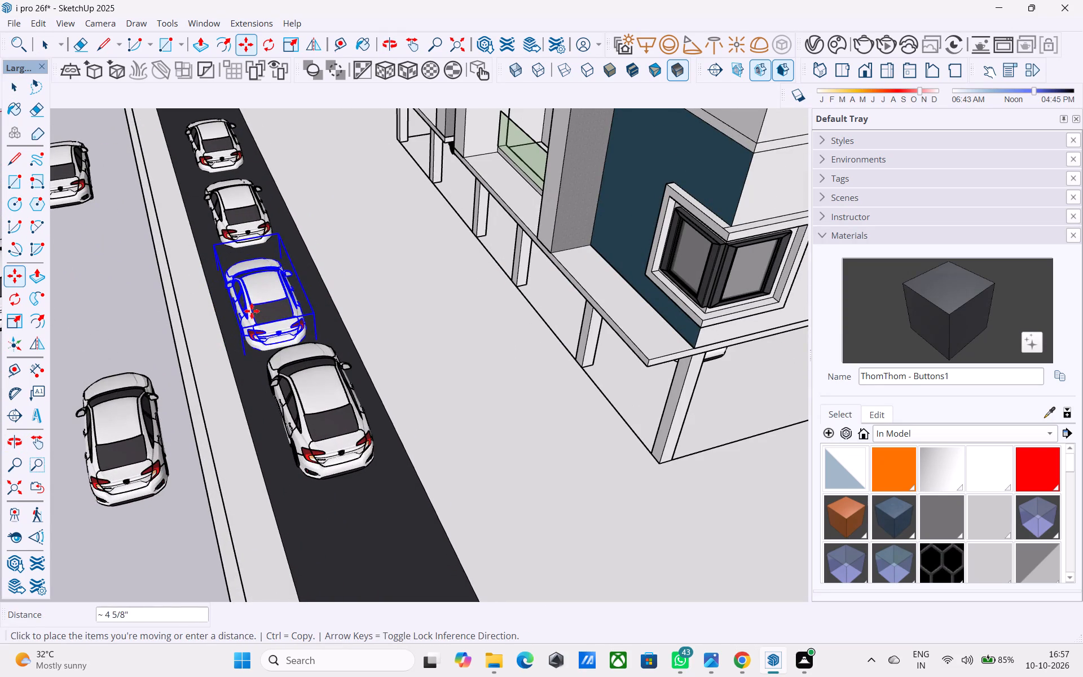
key(space)
middle_drag(318, 308, 238, 287)
scroll(252, 288, up, 1)
key(m)
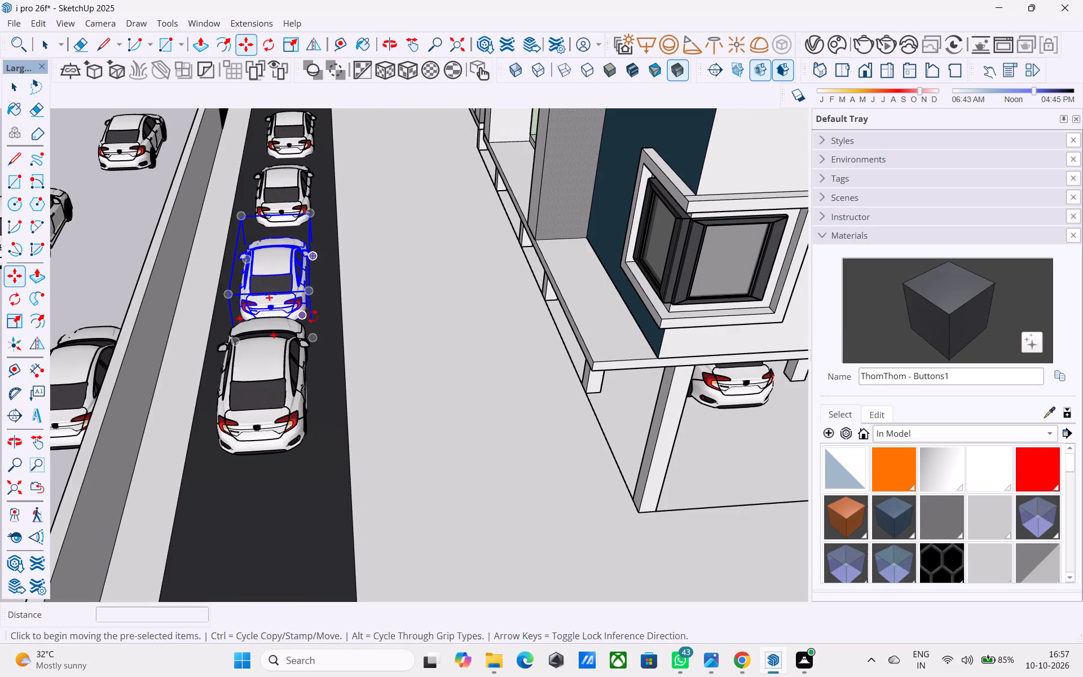
click(355, 332)
key(space)
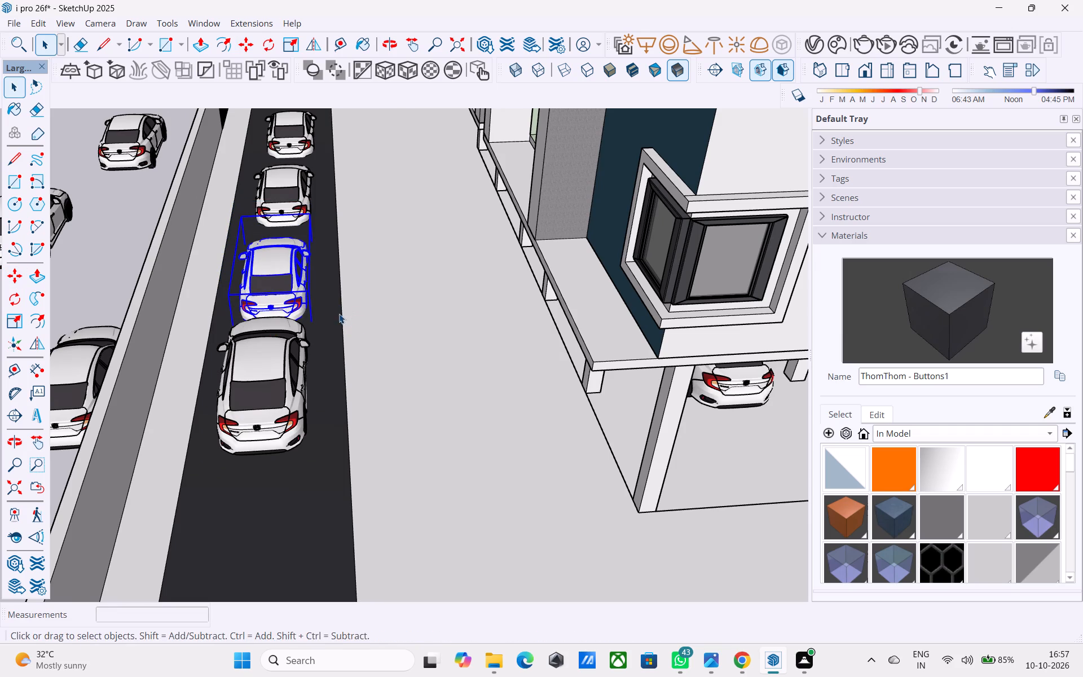
middle_drag(183, 357, 191, 346)
key(m)
click(146, 405)
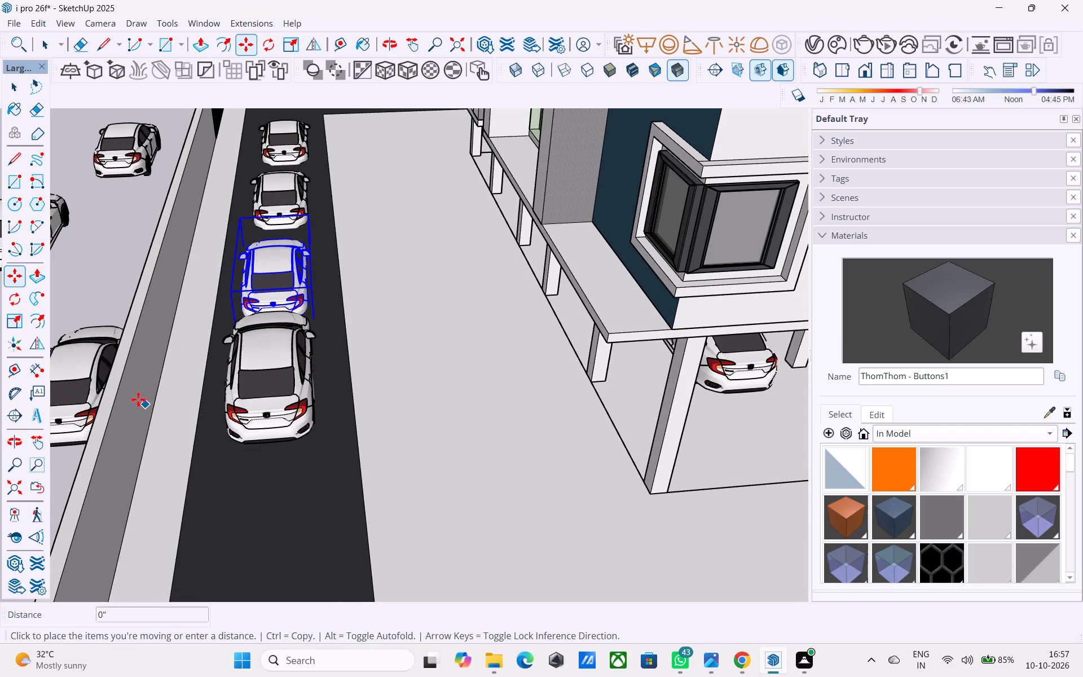
click(135, 389)
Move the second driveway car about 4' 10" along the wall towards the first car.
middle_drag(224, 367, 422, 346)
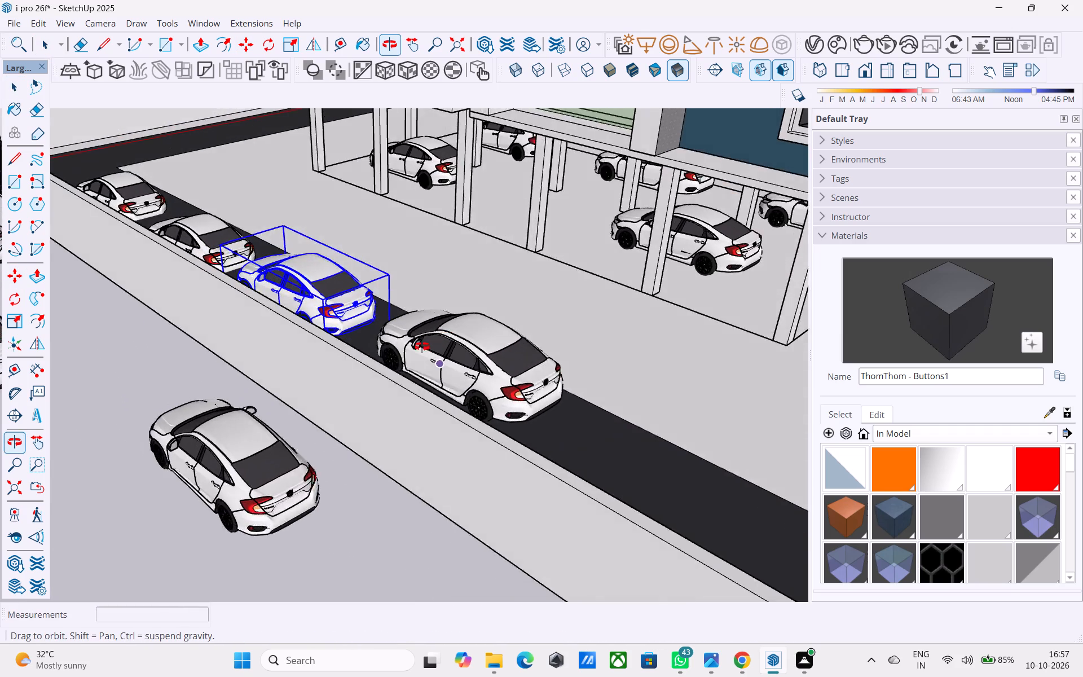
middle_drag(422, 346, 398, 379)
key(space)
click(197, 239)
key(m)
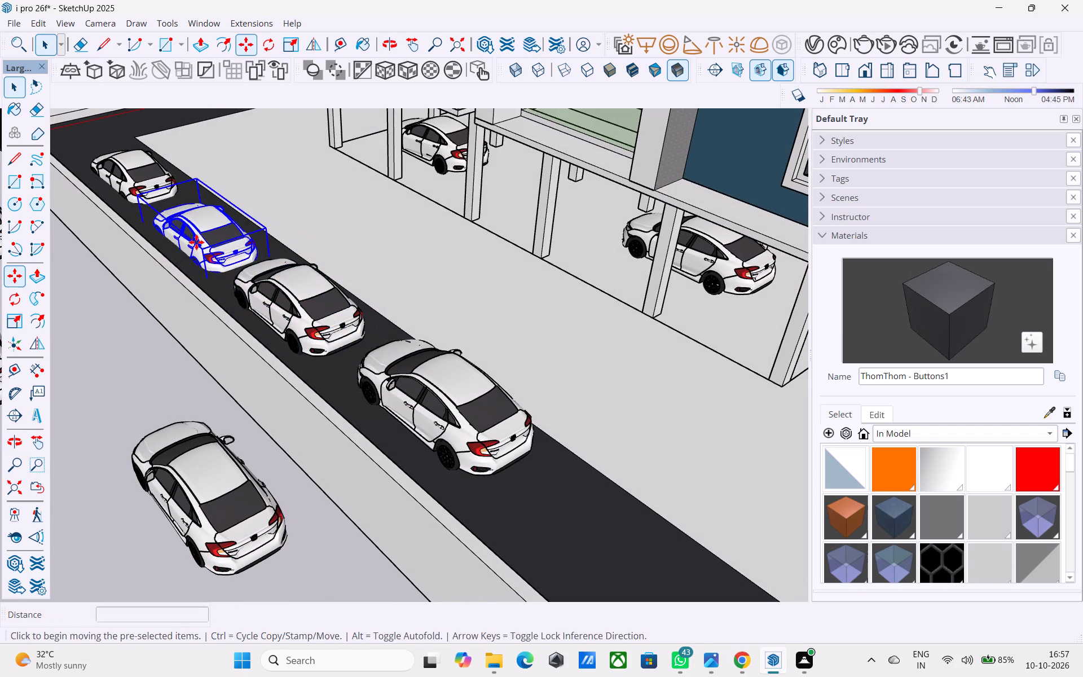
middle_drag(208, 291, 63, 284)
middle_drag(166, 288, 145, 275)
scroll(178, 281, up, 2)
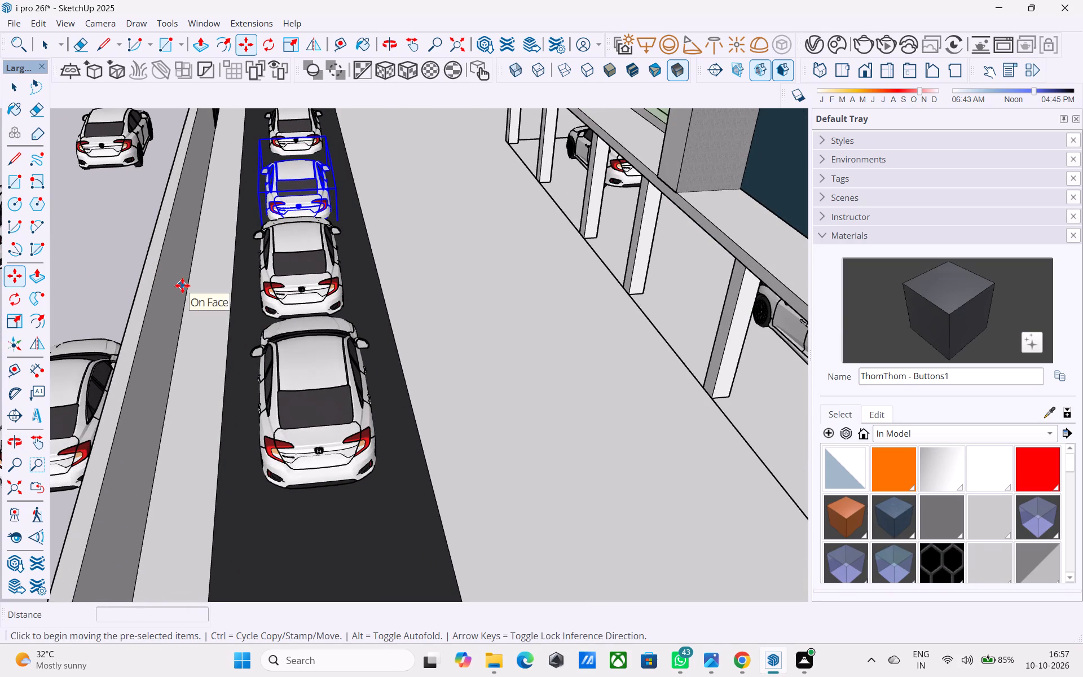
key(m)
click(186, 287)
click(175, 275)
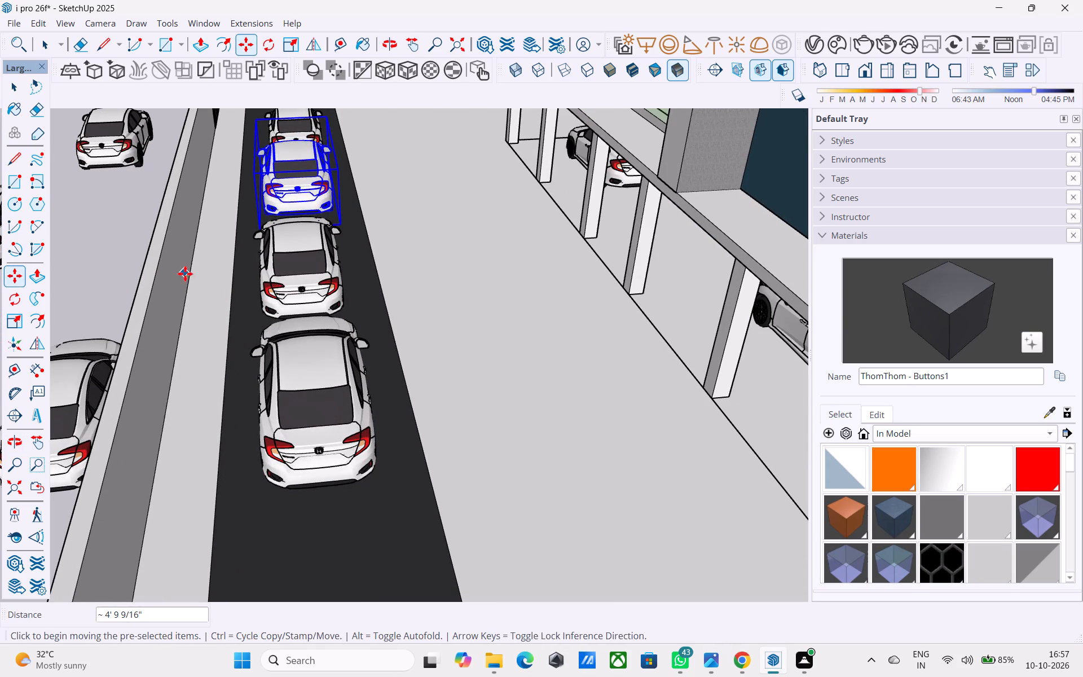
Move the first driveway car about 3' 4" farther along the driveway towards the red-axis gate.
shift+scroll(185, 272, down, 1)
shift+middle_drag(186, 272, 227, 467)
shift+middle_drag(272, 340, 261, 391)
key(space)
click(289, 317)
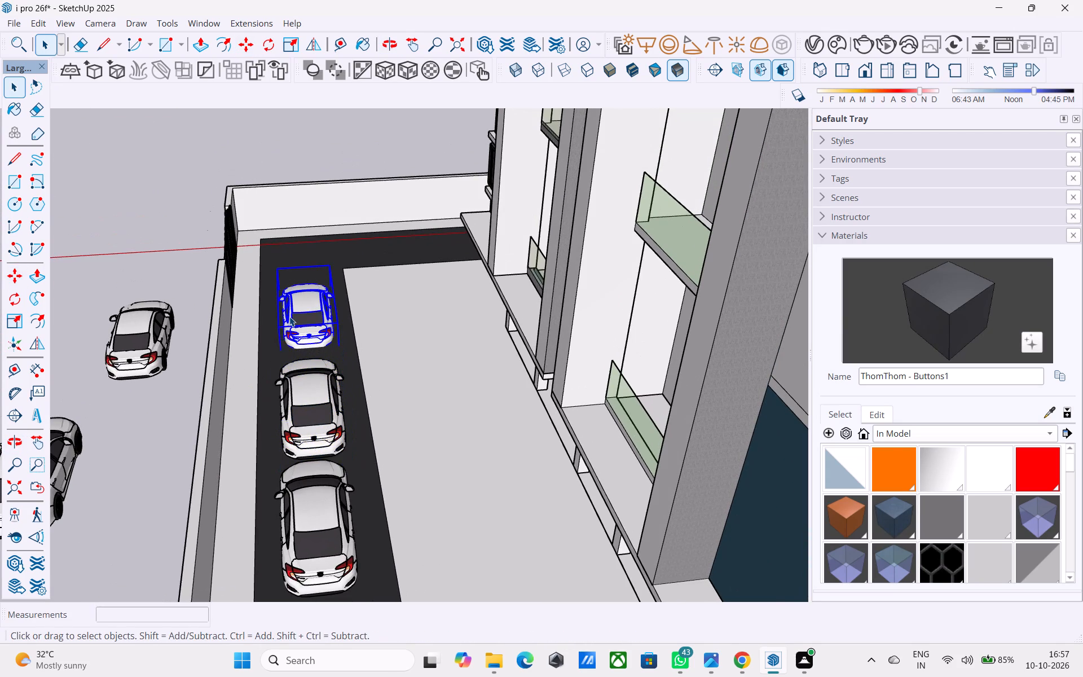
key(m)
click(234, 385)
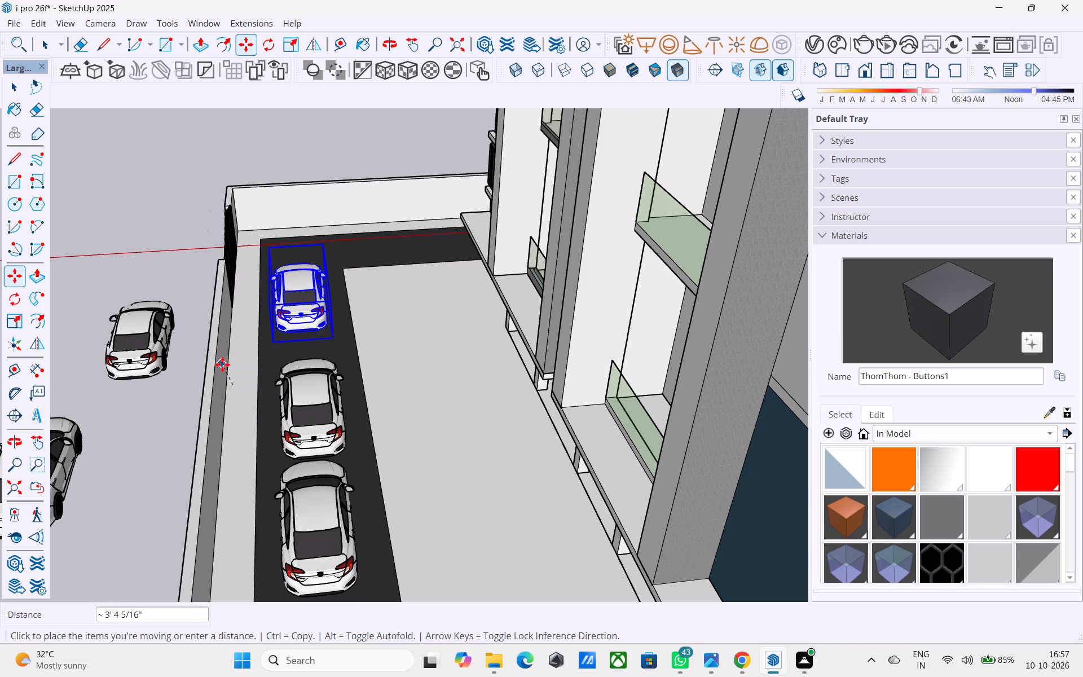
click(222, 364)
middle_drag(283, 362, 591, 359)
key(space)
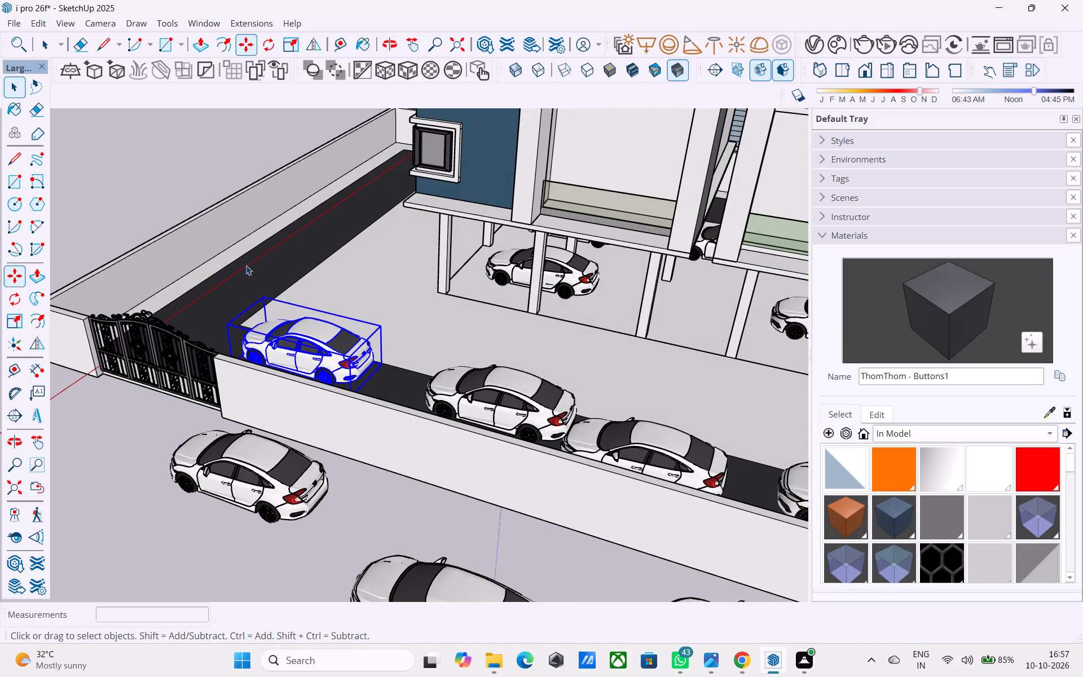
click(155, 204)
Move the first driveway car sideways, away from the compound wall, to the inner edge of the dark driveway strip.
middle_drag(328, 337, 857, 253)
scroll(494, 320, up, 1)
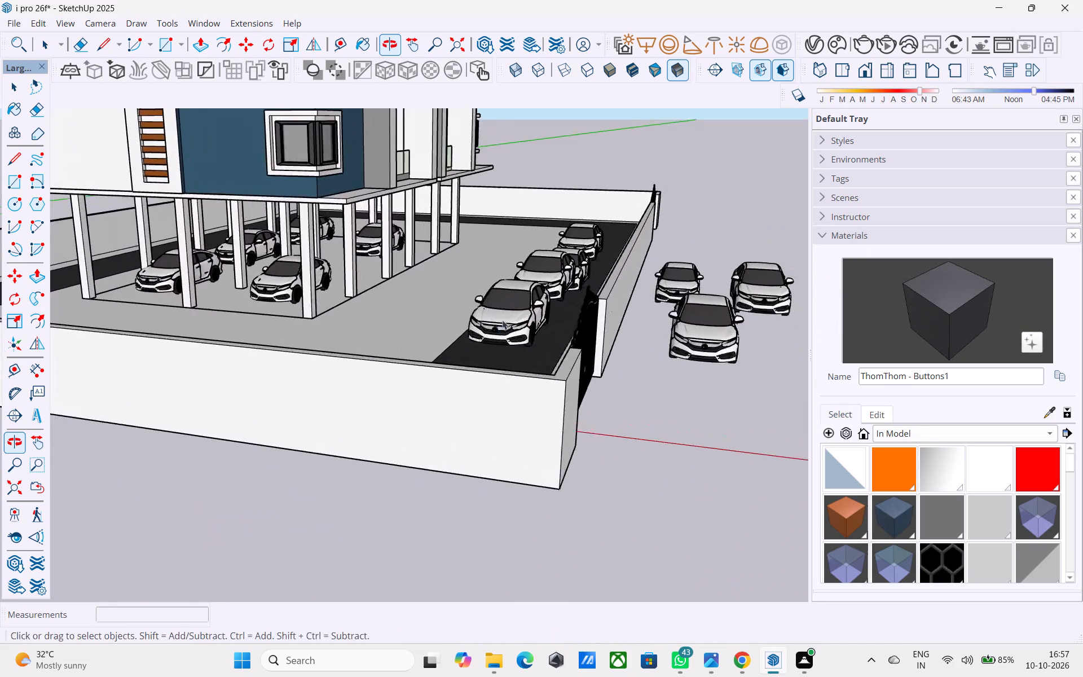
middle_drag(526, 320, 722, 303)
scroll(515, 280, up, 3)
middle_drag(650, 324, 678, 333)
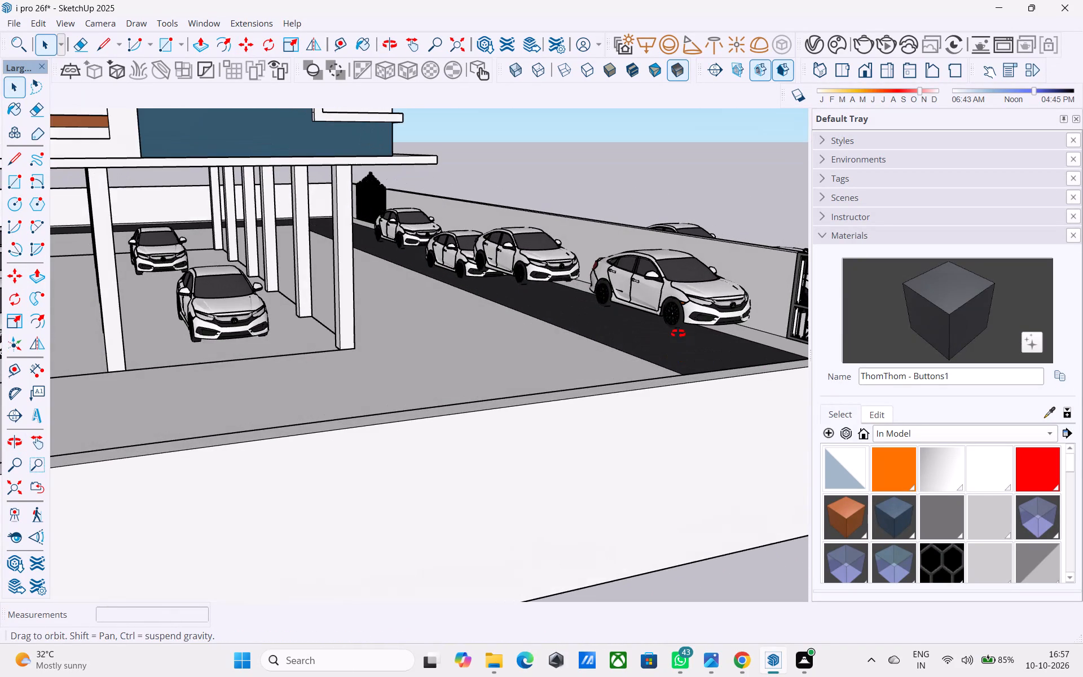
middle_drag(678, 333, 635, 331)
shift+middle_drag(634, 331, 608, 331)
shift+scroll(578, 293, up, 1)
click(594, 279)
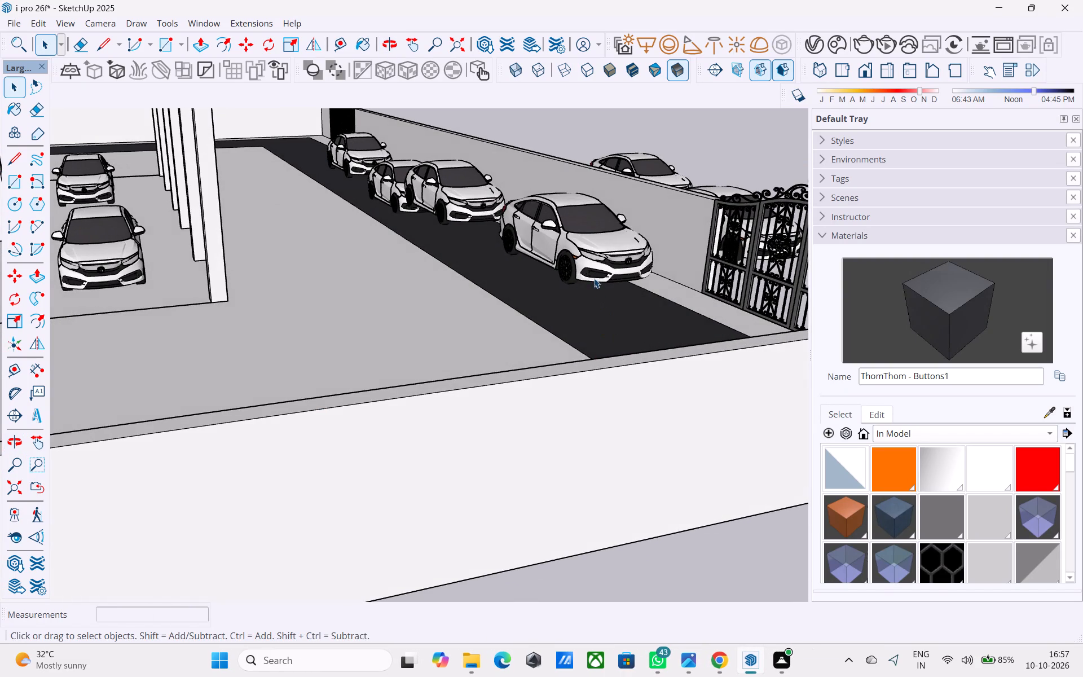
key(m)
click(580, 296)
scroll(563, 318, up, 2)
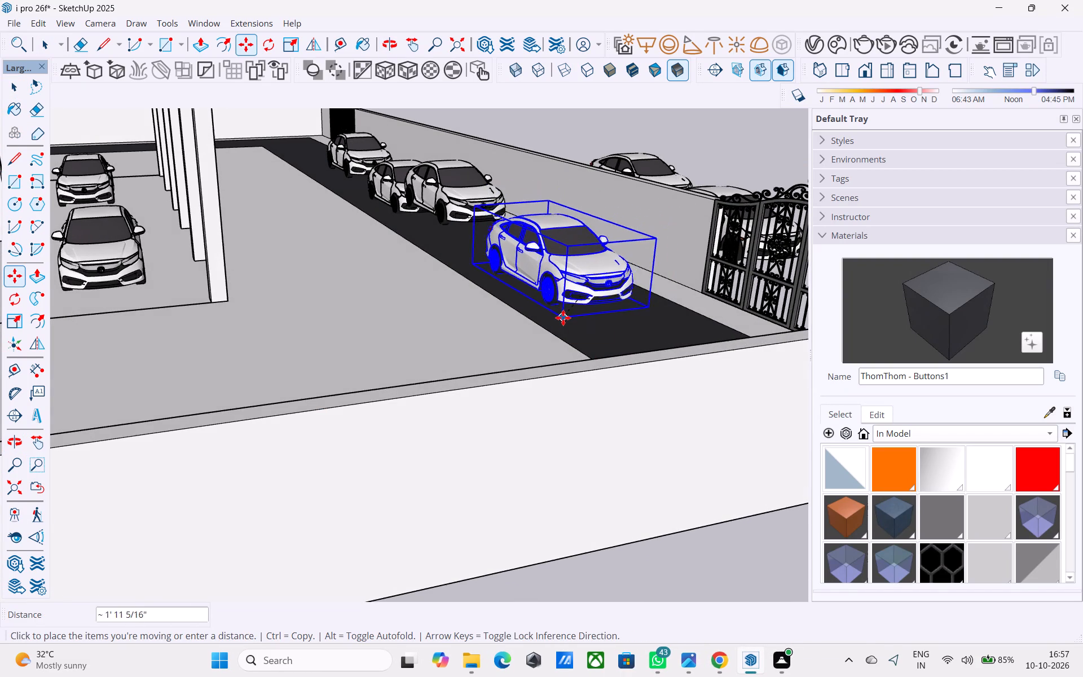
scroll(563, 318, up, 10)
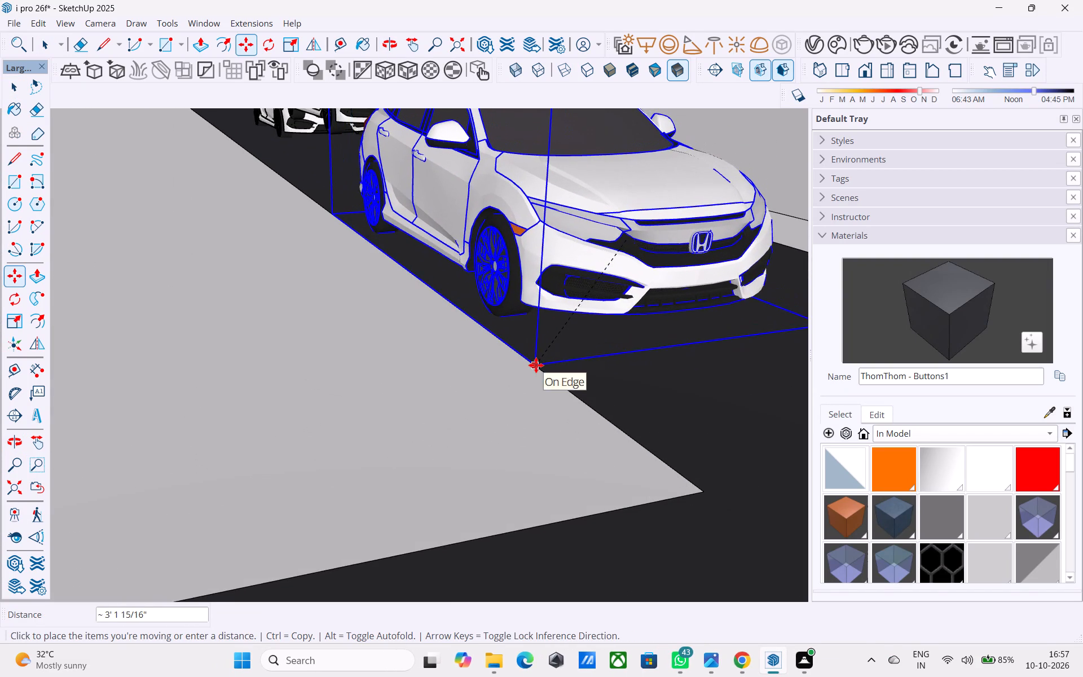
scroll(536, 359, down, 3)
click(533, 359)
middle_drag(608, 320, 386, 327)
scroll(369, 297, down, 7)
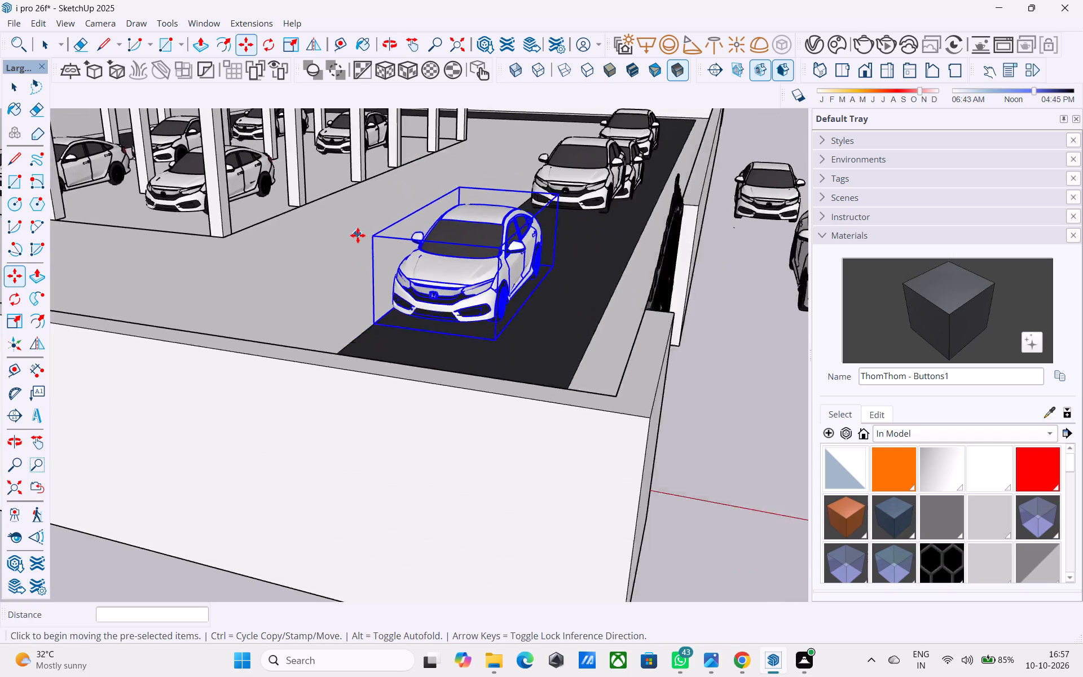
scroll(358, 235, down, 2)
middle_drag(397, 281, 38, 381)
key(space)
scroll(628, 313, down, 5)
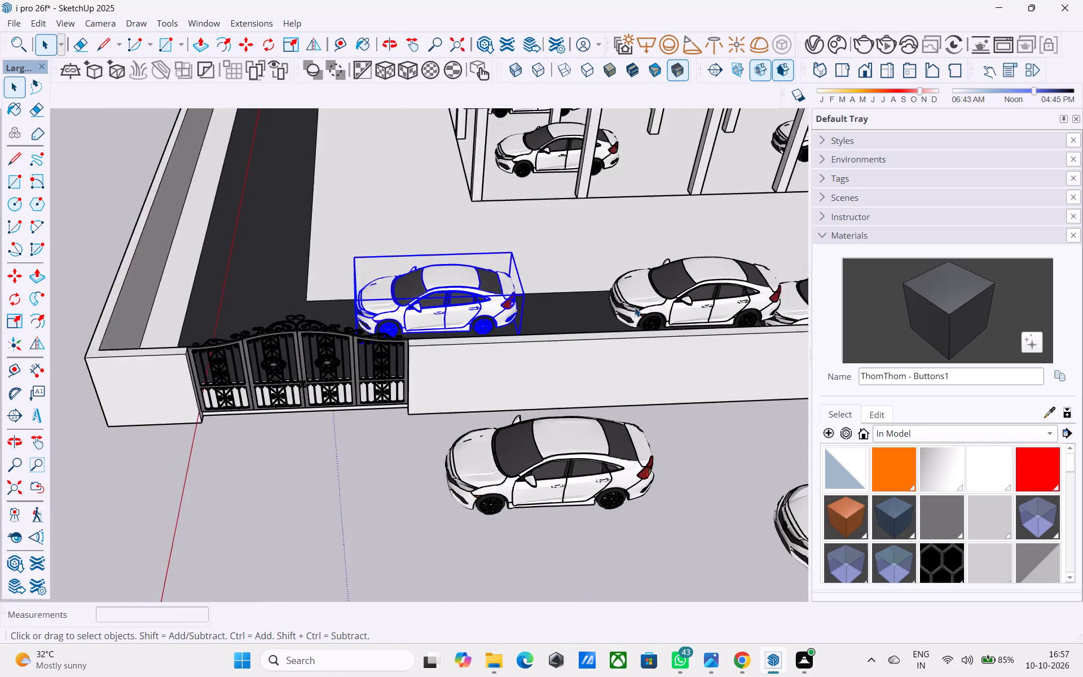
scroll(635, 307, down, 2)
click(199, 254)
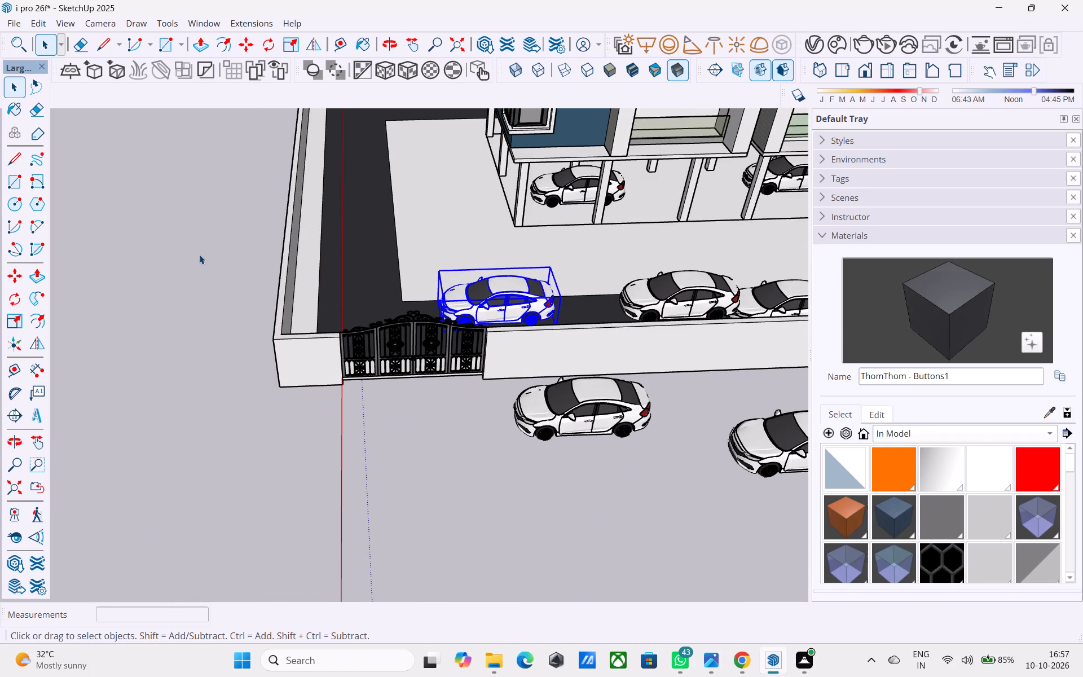
Delete the two driveway cars nearest the red-axis gate.
scroll(389, 313, down, 2)
middle_drag(389, 337, 12, 390)
middle_drag(300, 371, 275, 289)
scroll(265, 280, down, 8)
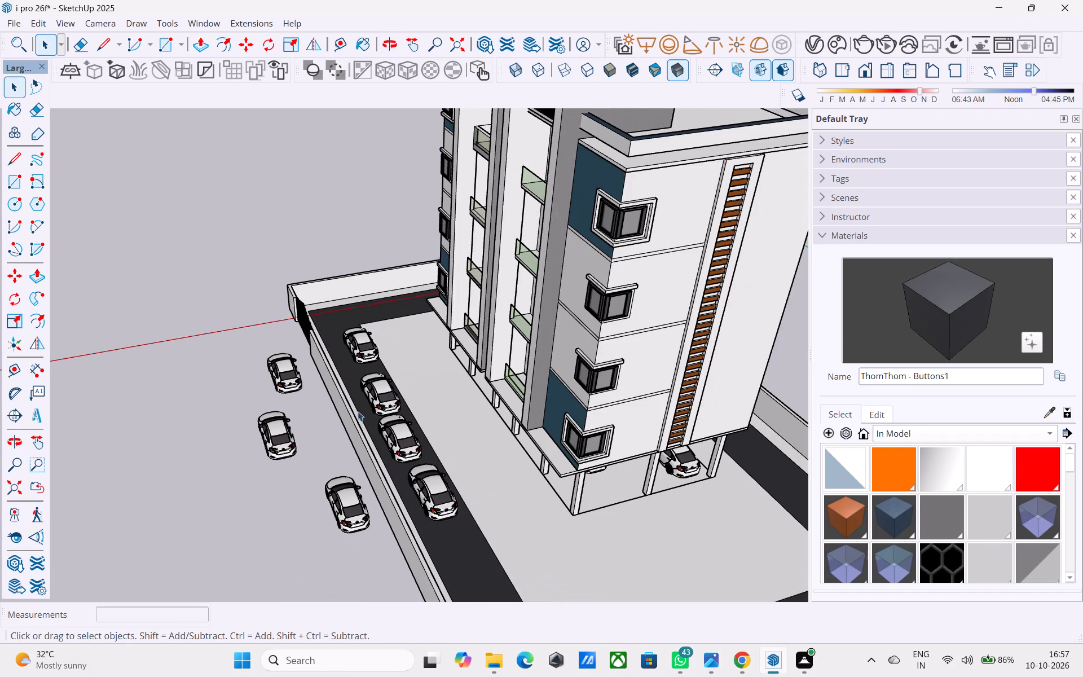
click(385, 393)
key(Delete)
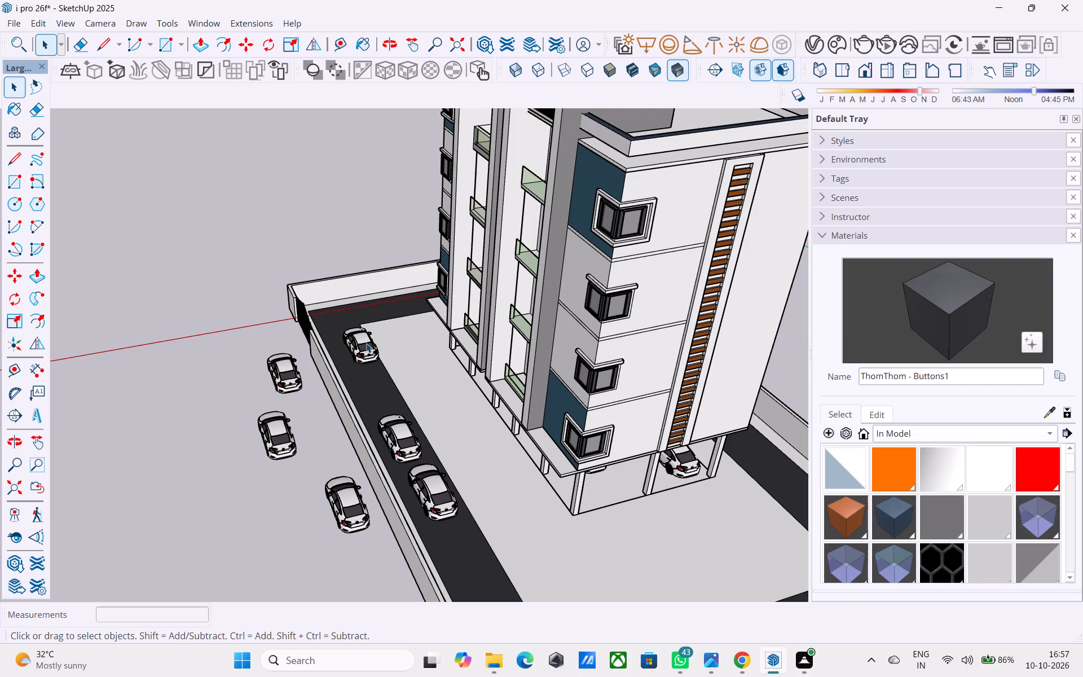
click(366, 341)
key(Delete)
Move the last driveway car about 19' 2" along the driveway towards the gate at the opposite end from the red axis.
middle_drag(452, 468, 615, 466)
click(530, 472)
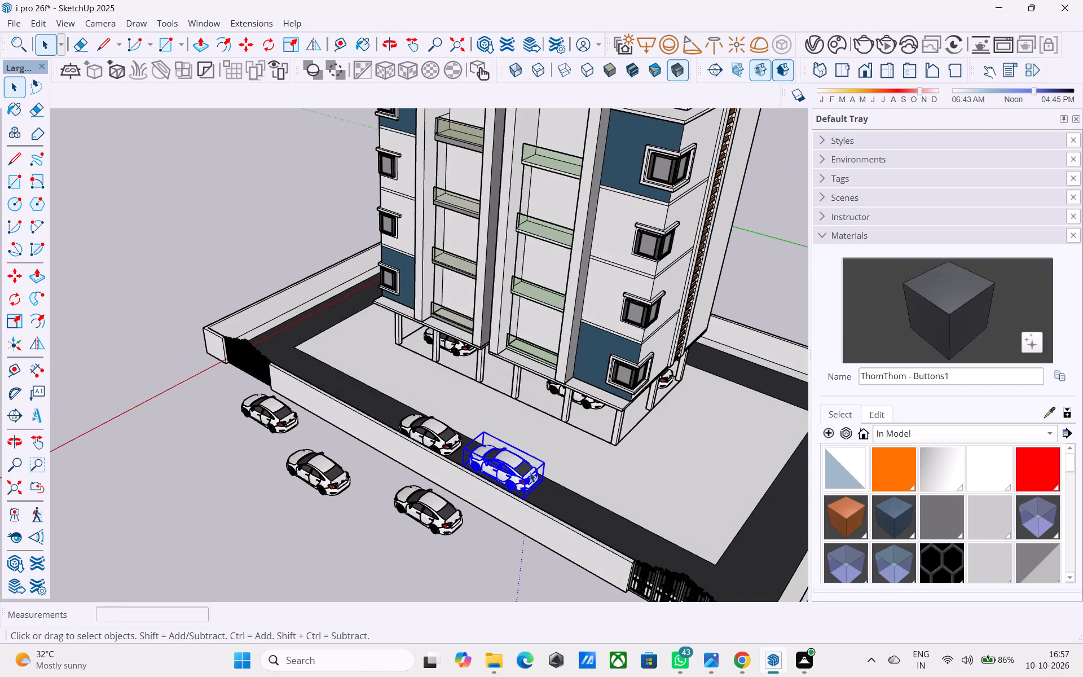
key(m)
click(524, 476)
middle_drag(604, 512, 507, 392)
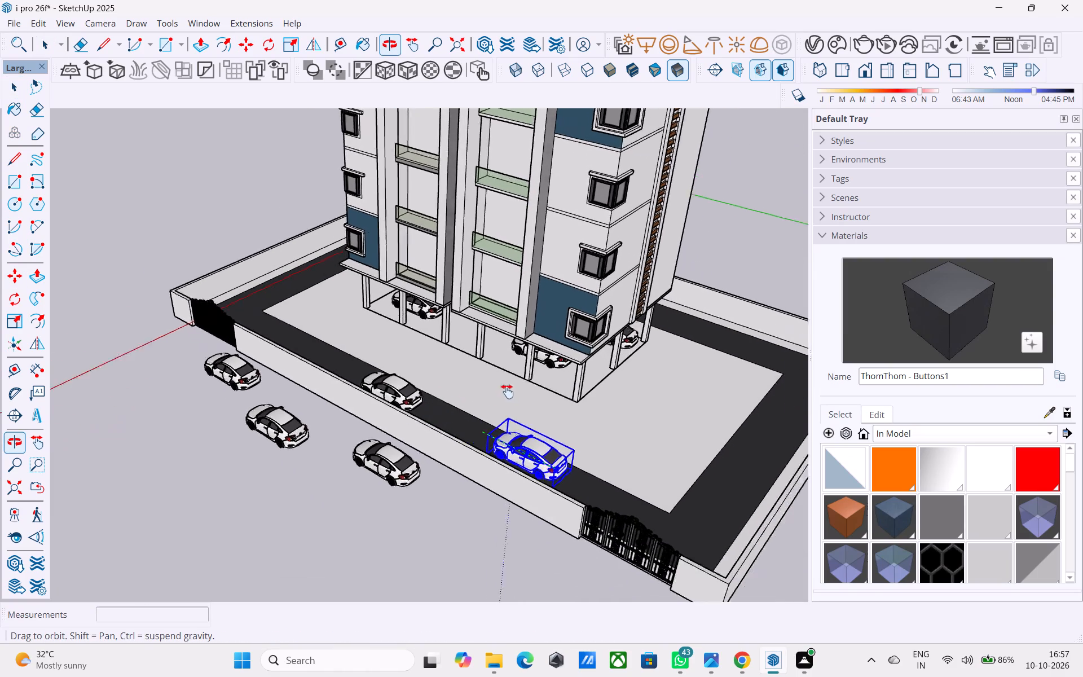
middle_drag(507, 392, 476, 441)
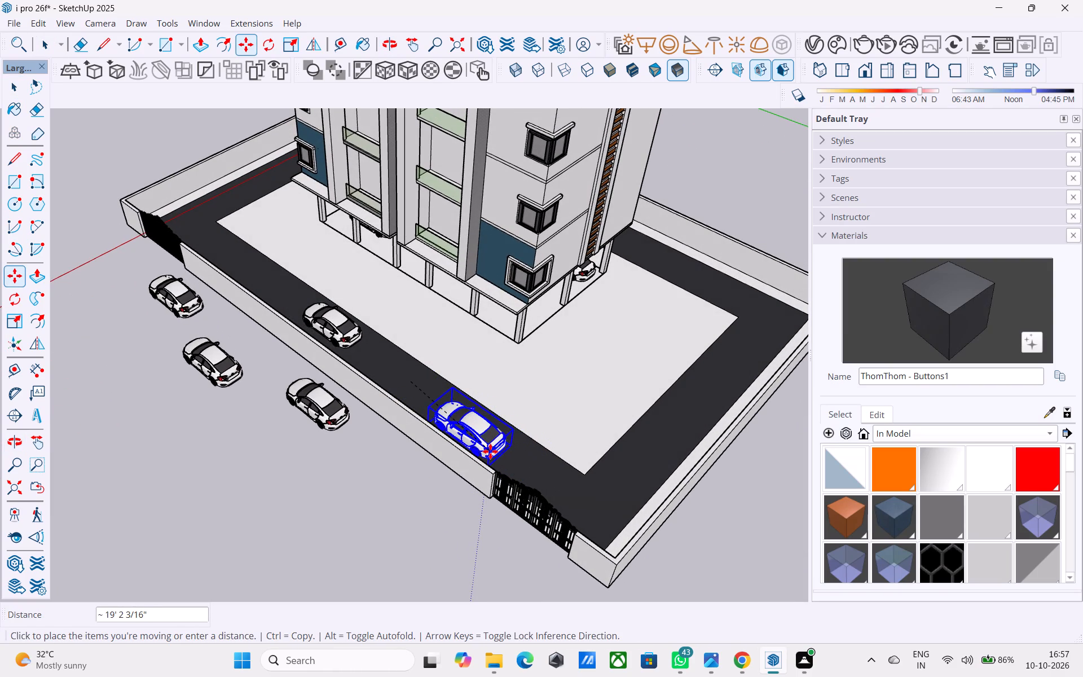
click(490, 450)
key(space)
click(290, 473)
Examine the car layout inside and outside the compound wall, including the parking beneath the building.
middle_drag(284, 477, 585, 370)
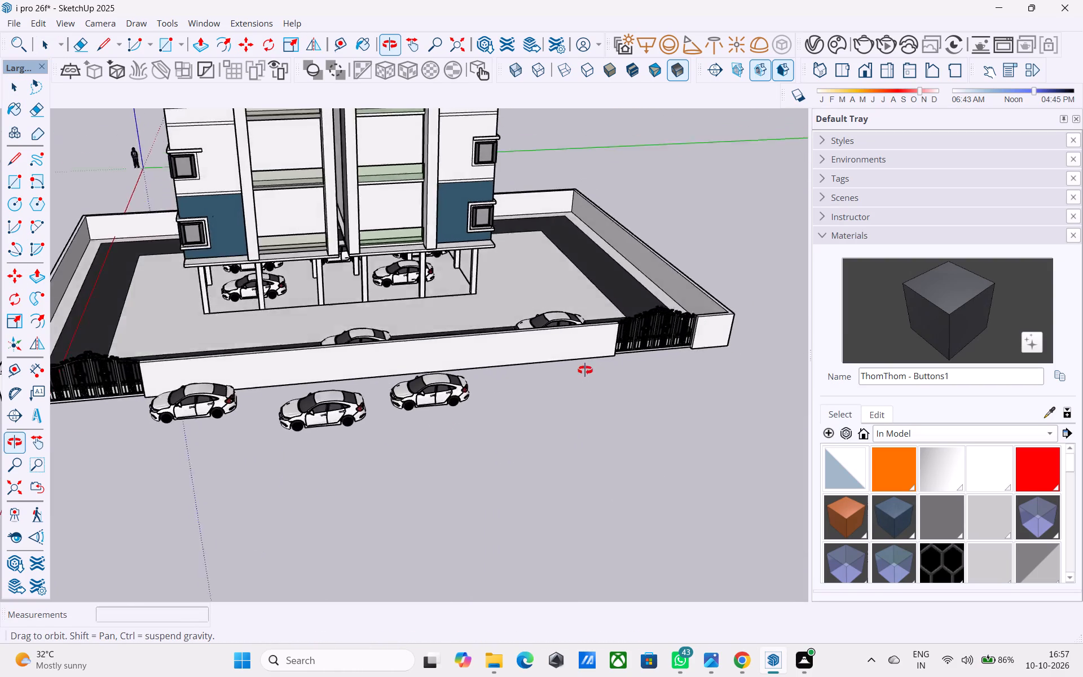
middle_drag(585, 370, 604, 325)
scroll(270, 271, up, 5)
middle_drag(268, 280, 390, 269)
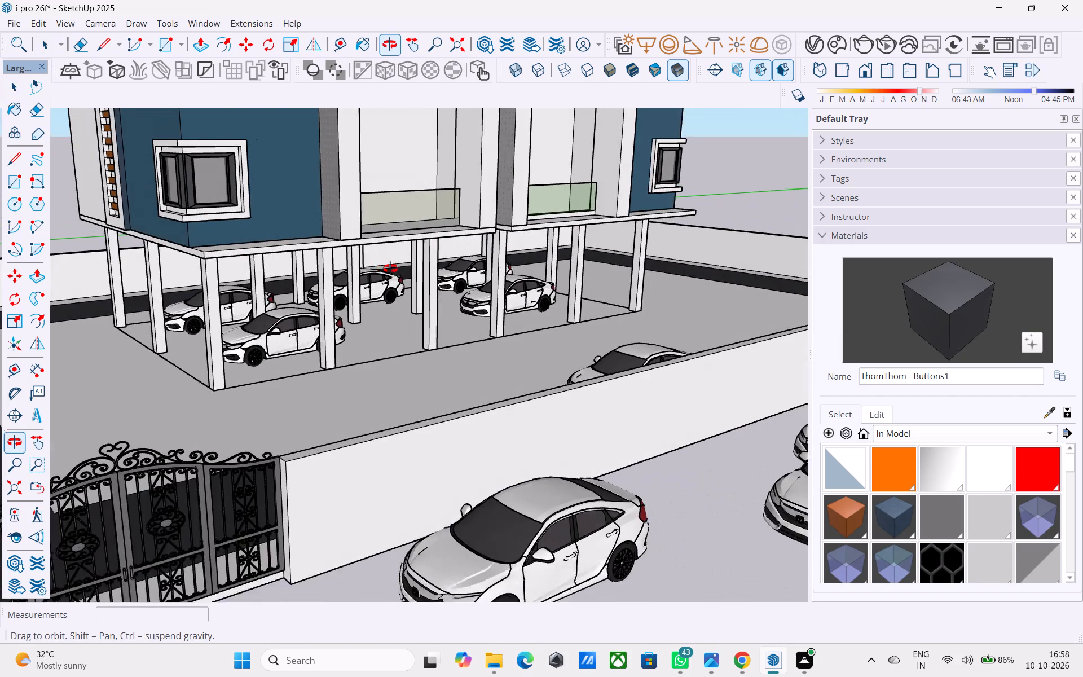
middle_drag(390, 269, 333, 285)
scroll(334, 280, down, 4)
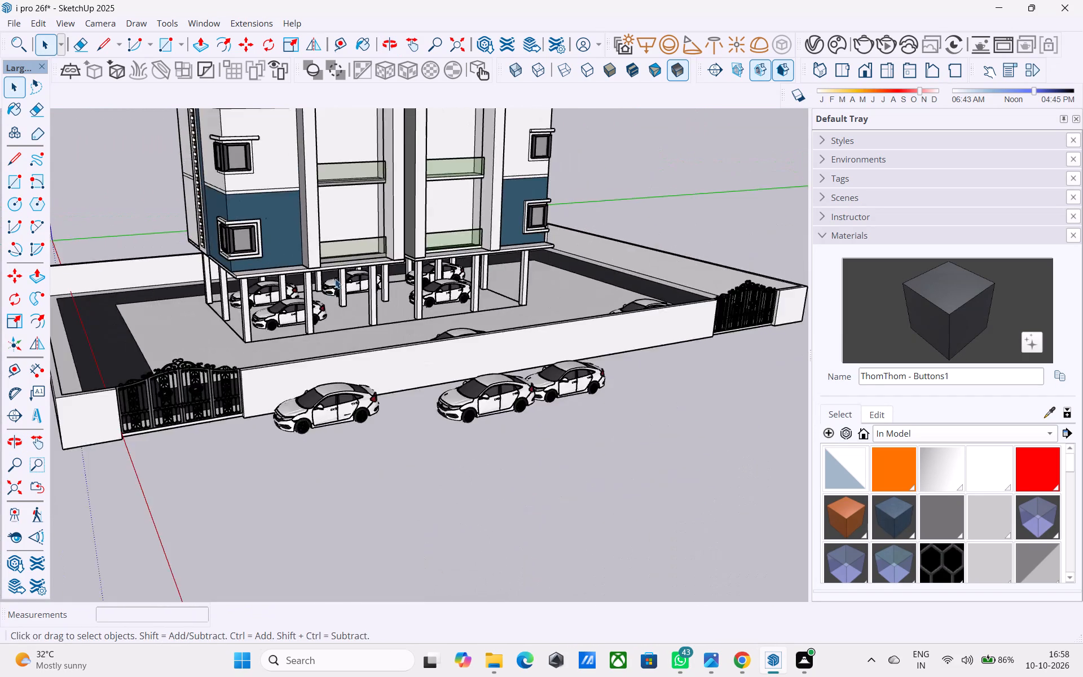
scroll(335, 279, down, 7)
Save the model.
key(ctrl+s)
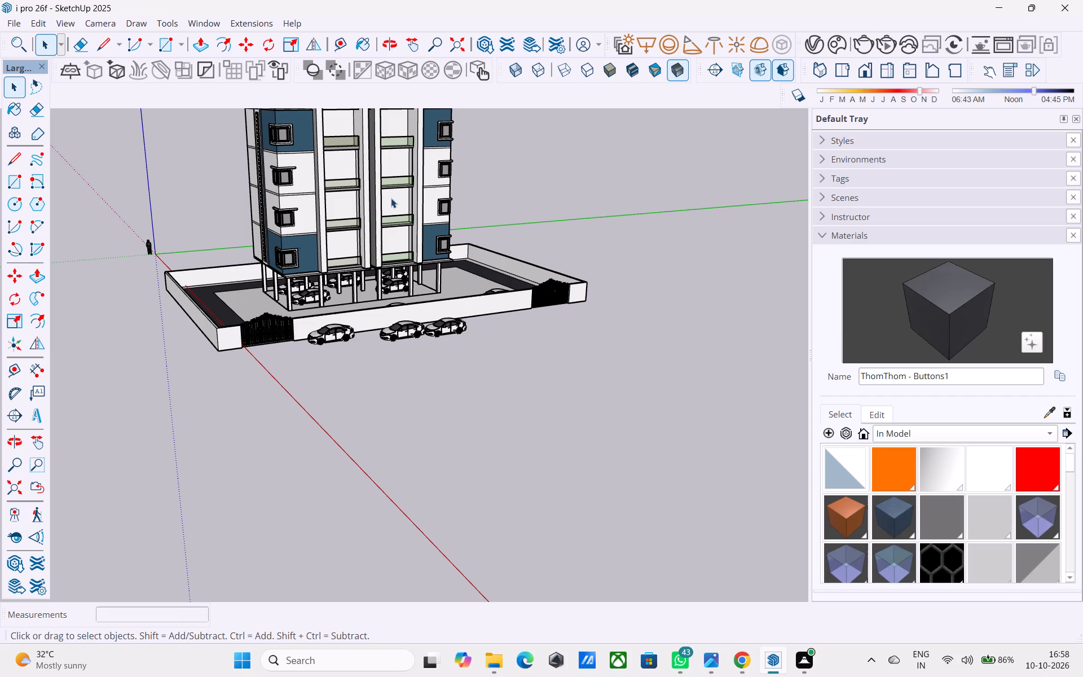
Open the building group and draw a 6" line along the top balcony's back-wall base from the inner corner, in the bay nearest the origin.
shift+middle_drag(389, 205, 310, 392)
scroll(341, 337, up, 5)
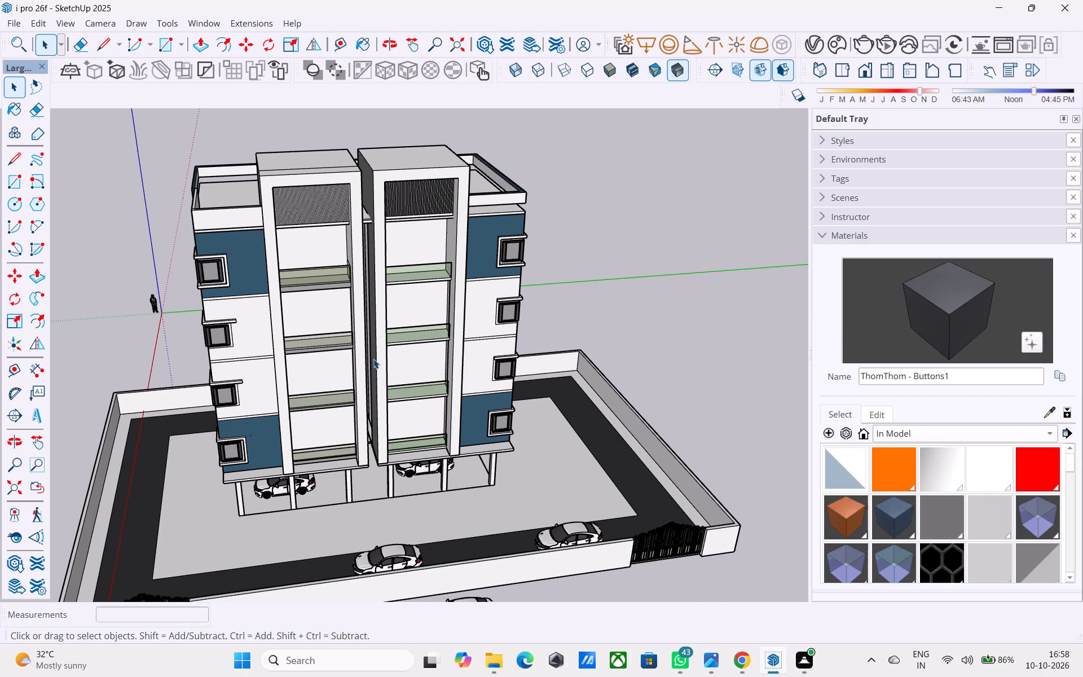
shift+middle_drag(374, 357, 359, 424)
scroll(347, 376, up, 4)
middle_drag(303, 343, 326, 411)
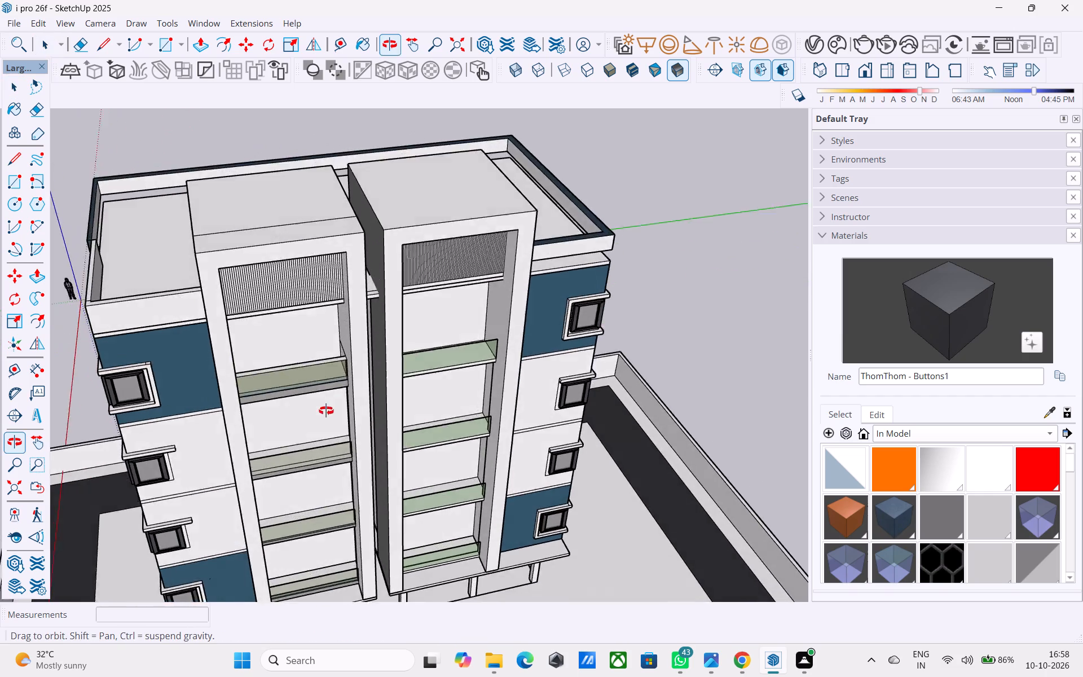
middle_drag(326, 411, 341, 425)
middle_drag(348, 377, 358, 418)
scroll(358, 418, up, 9)
middle_drag(345, 417, 346, 406)
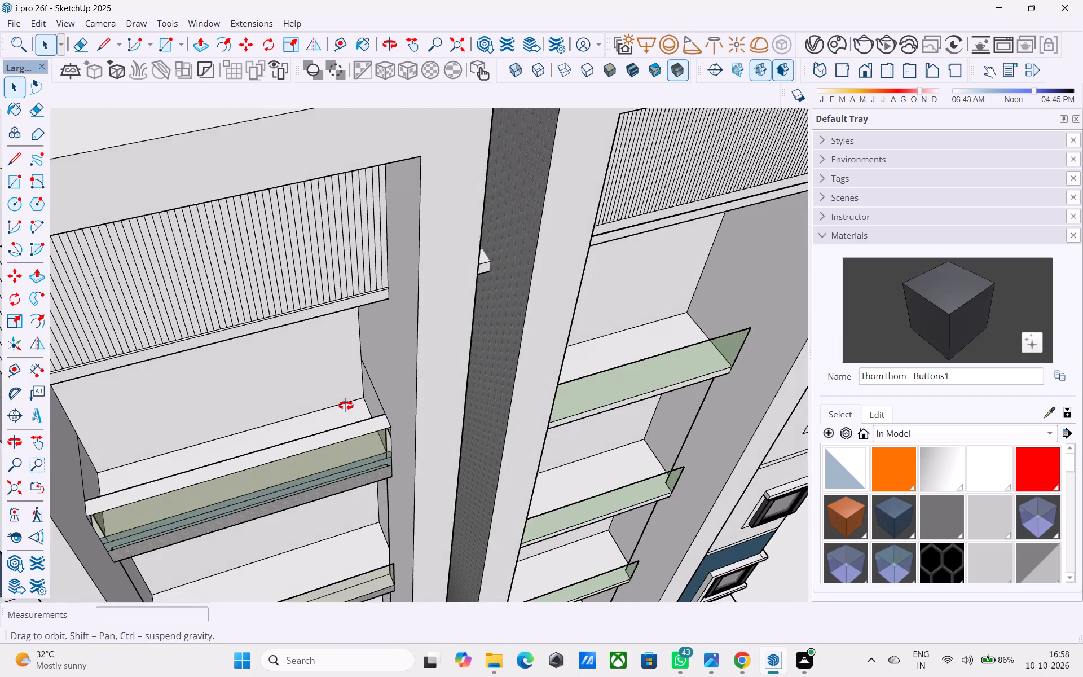
middle_drag(346, 406, 346, 402)
middle_drag(346, 401, 364, 384)
shift+middle_drag(368, 357, 366, 394)
scroll(366, 393, up, 3)
double_click(375, 359)
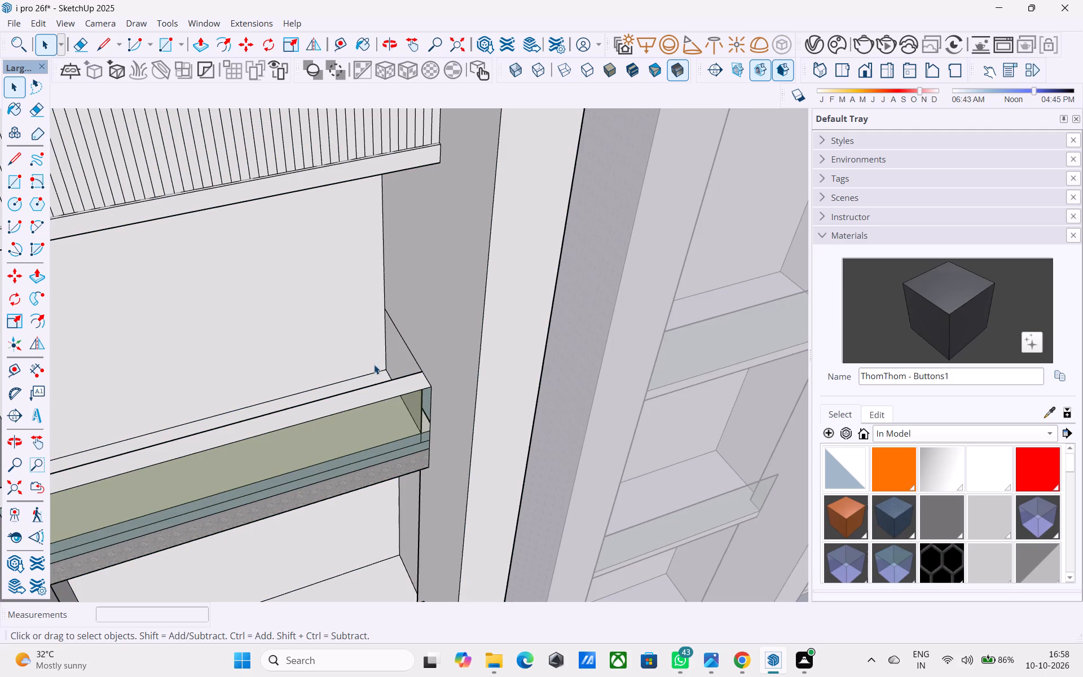
key(l)
click(384, 371)
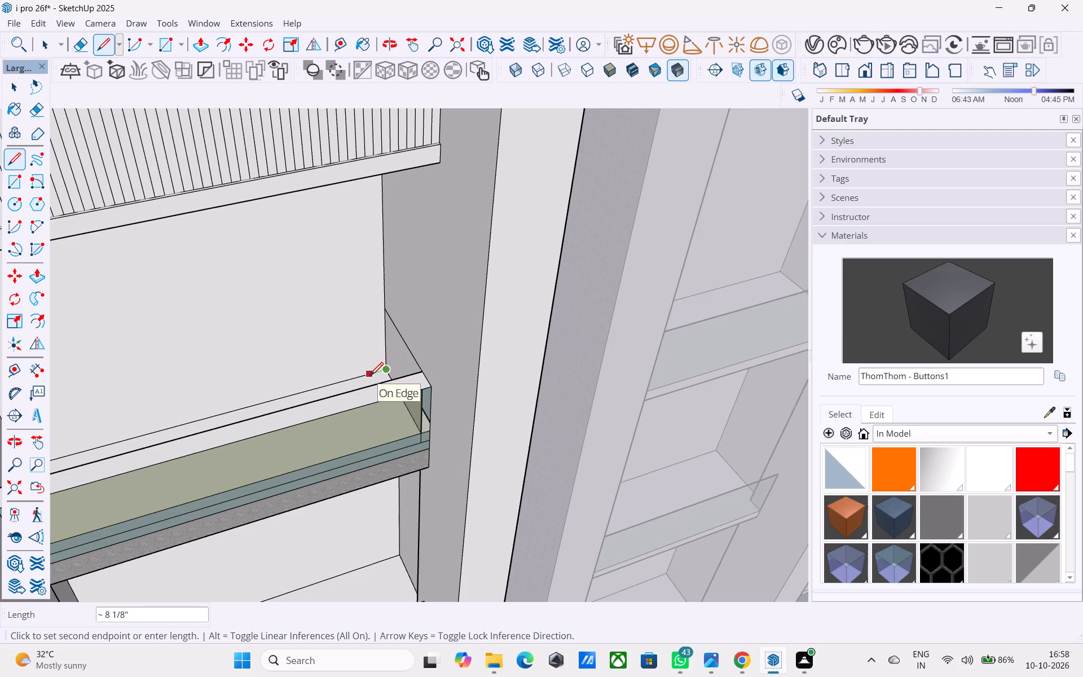
key(6)
key(shift+quotedbl)
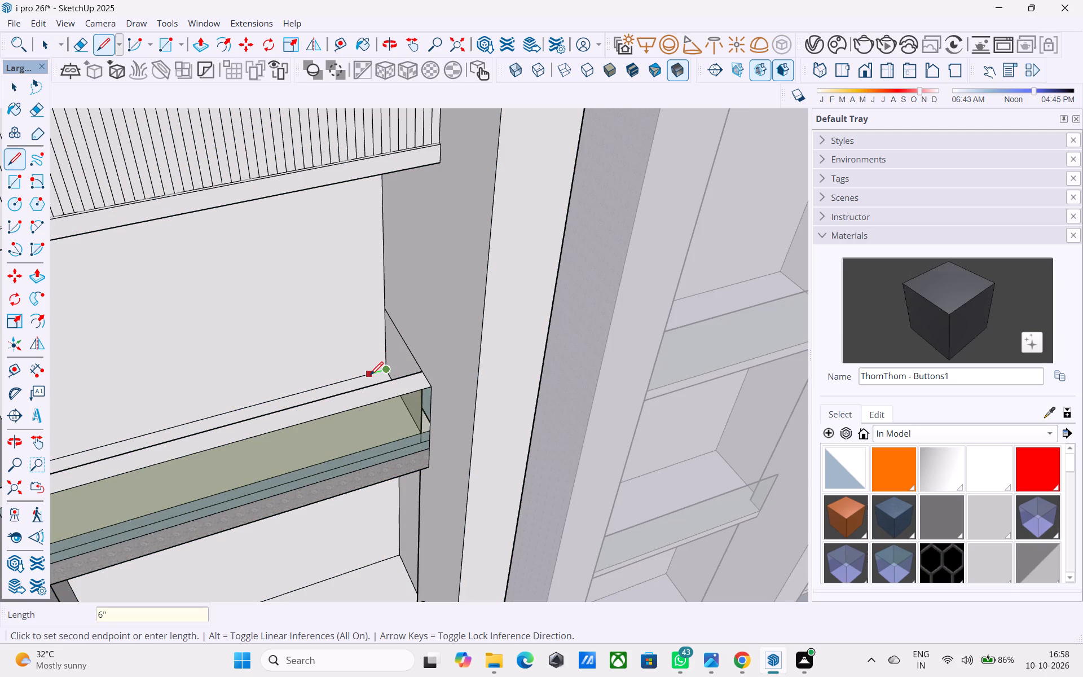
key(Return)
Draw a door rectangle 7' high and 3' wide on the top balcony's back wall, starting at the end of the 6" line.
key(r)
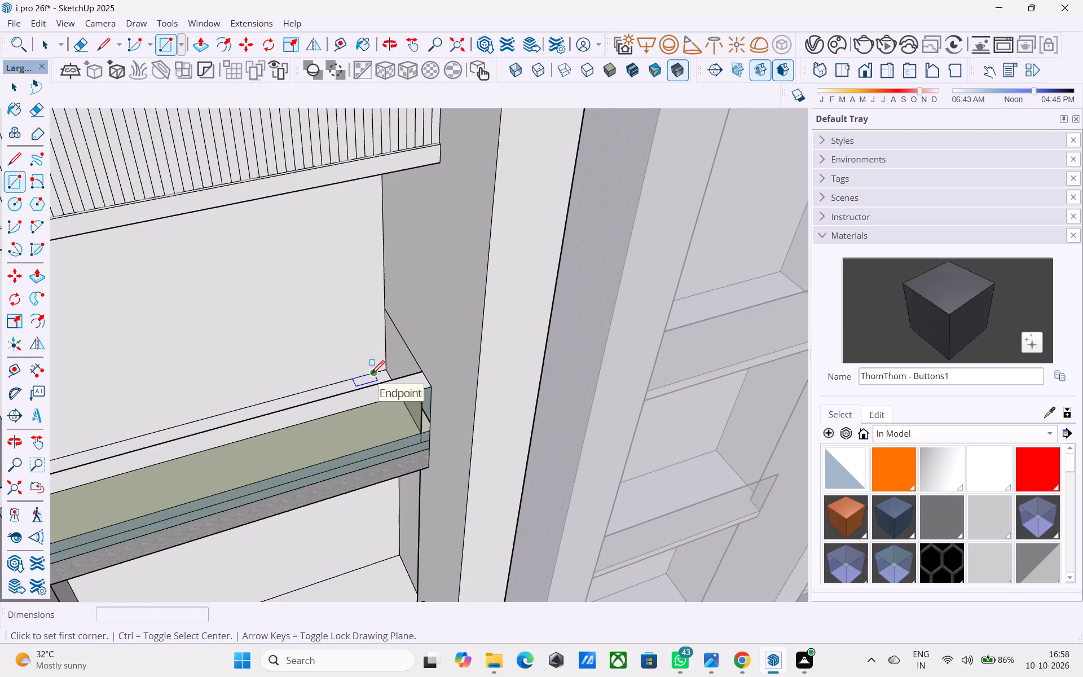
click(372, 374)
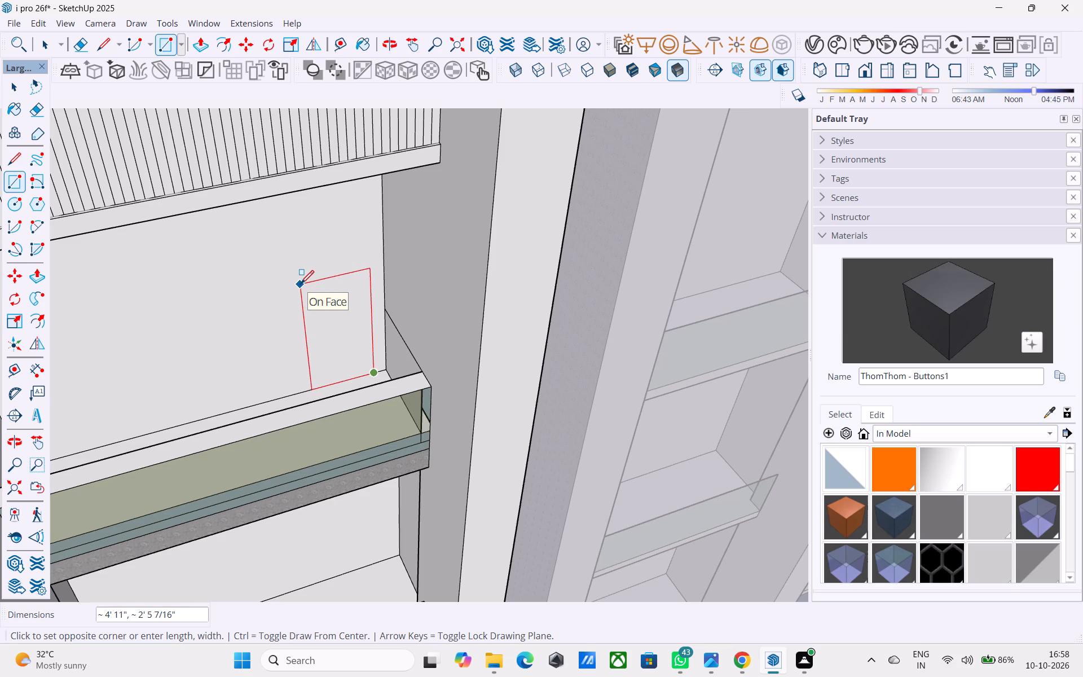
text(3',7')
key(Return)
text(7',3')
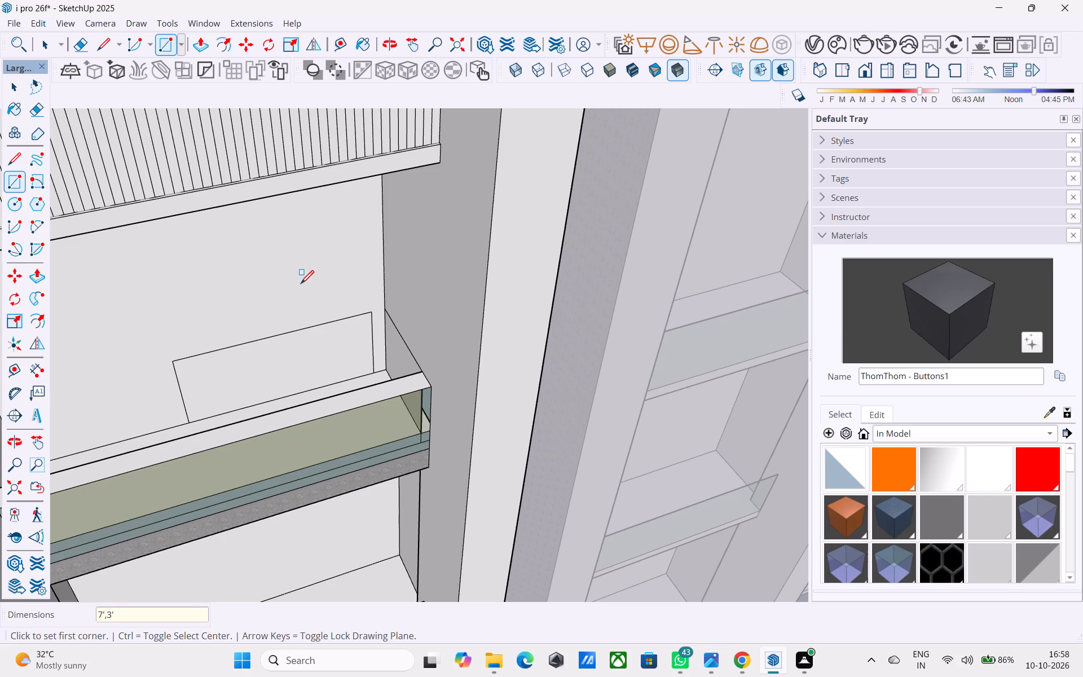
key(Return)
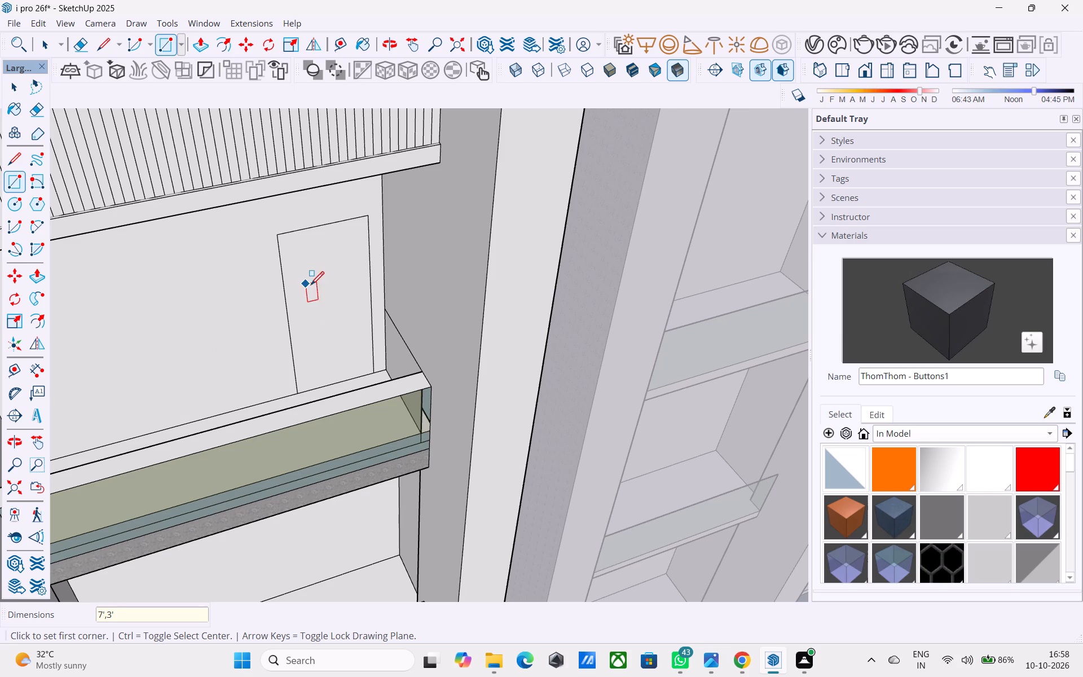
Offset the door rectangle 3" inward to form the door frame outline.
middle_drag(316, 273, 297, 248)
scroll(297, 248, up, 1)
key(space)
click(294, 245)
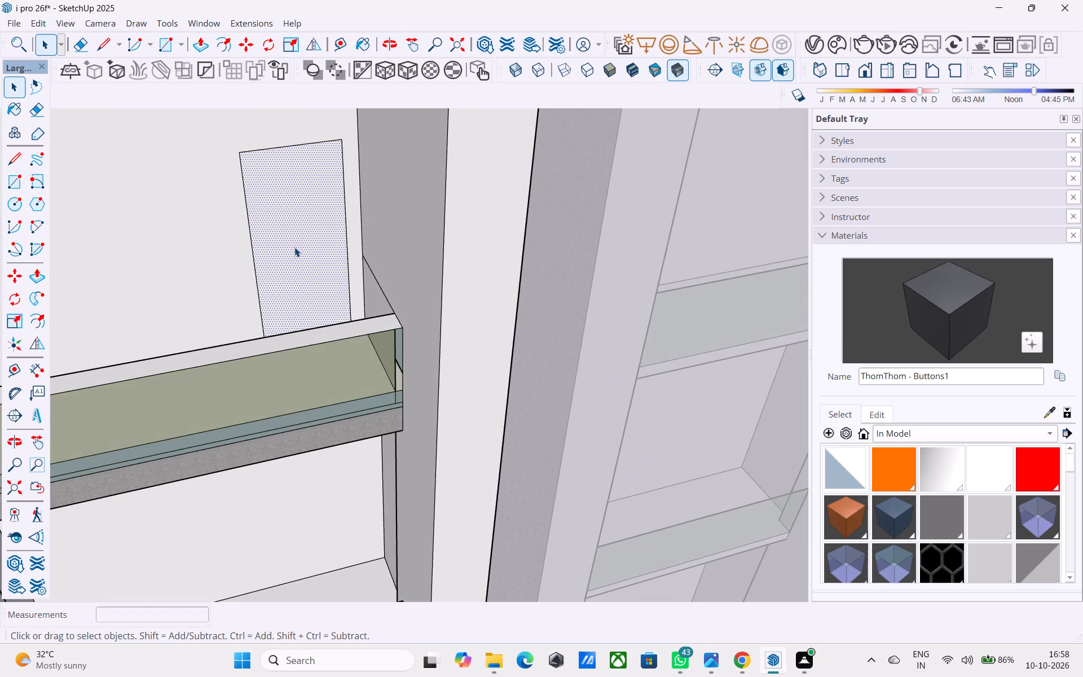
key(f)
click(294, 247)
text(3")
key(Return)
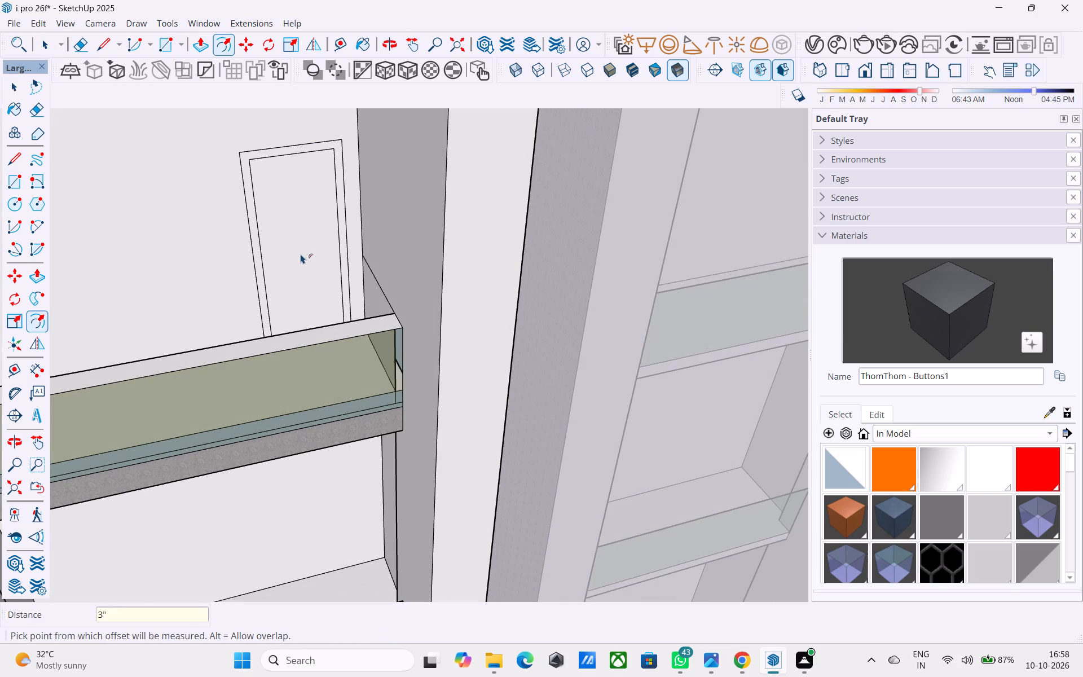
Copy the door frame face down to the next balcony, using the matching undersides of the two balcony slabs as reference points.
key(space)
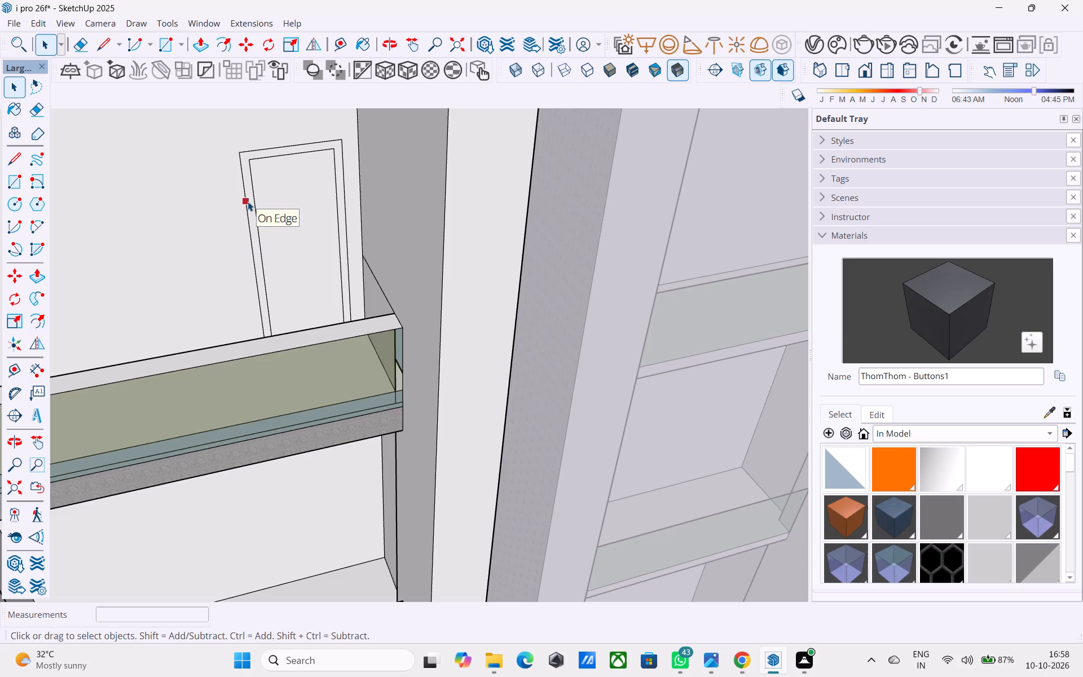
key(space)
key(Escape)
click(248, 195)
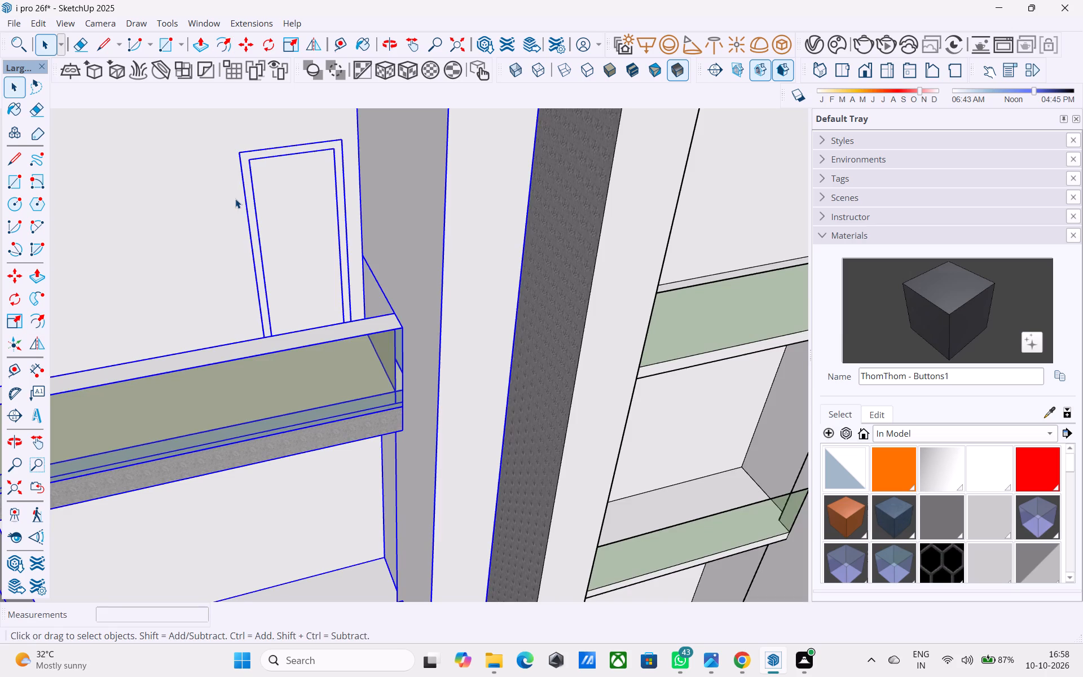
double_click(235, 199)
click(250, 194)
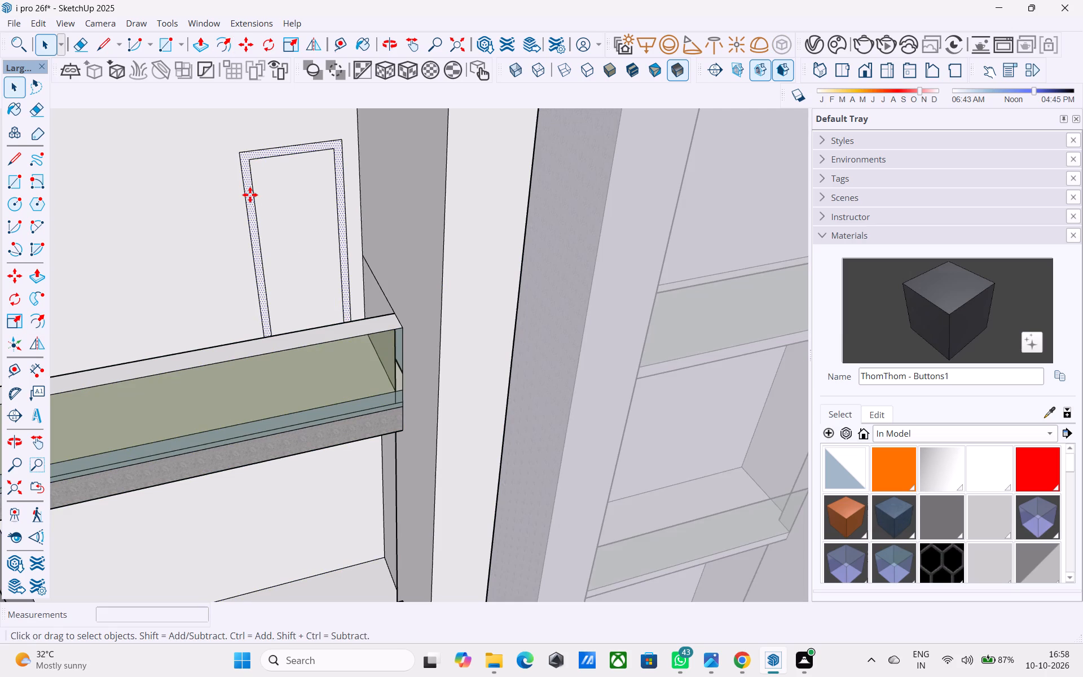
key(m)
scroll(311, 191, down, 4)
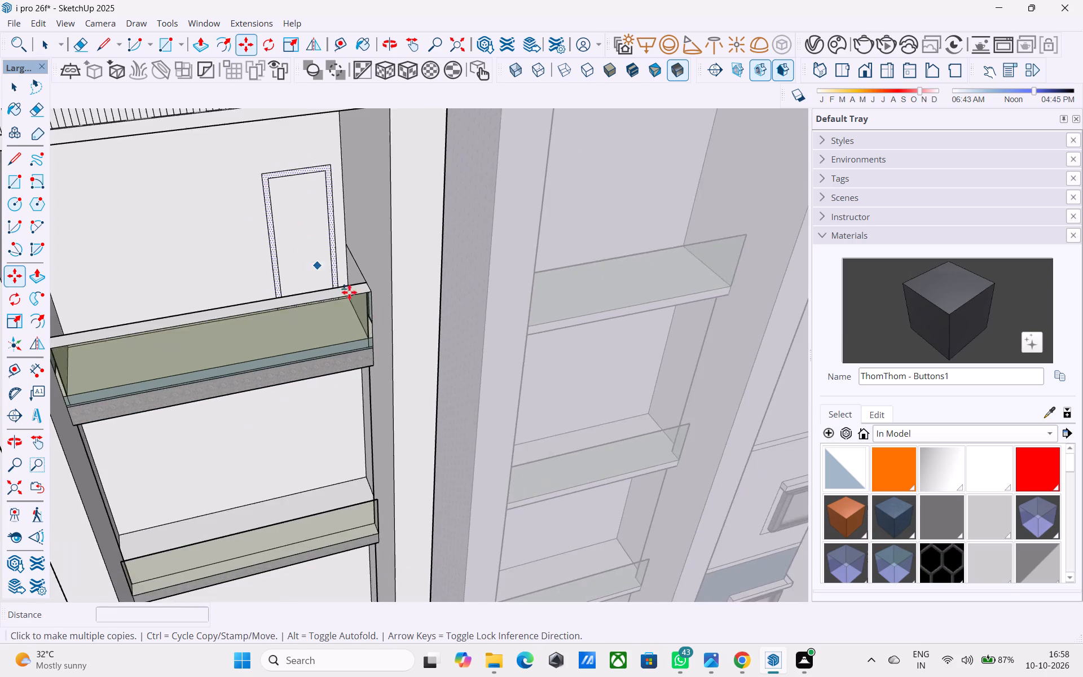
middle_drag(378, 311, 383, 248)
scroll(391, 255, down, 3)
middle_drag(391, 257, 461, 317)
scroll(315, 320, down, 5)
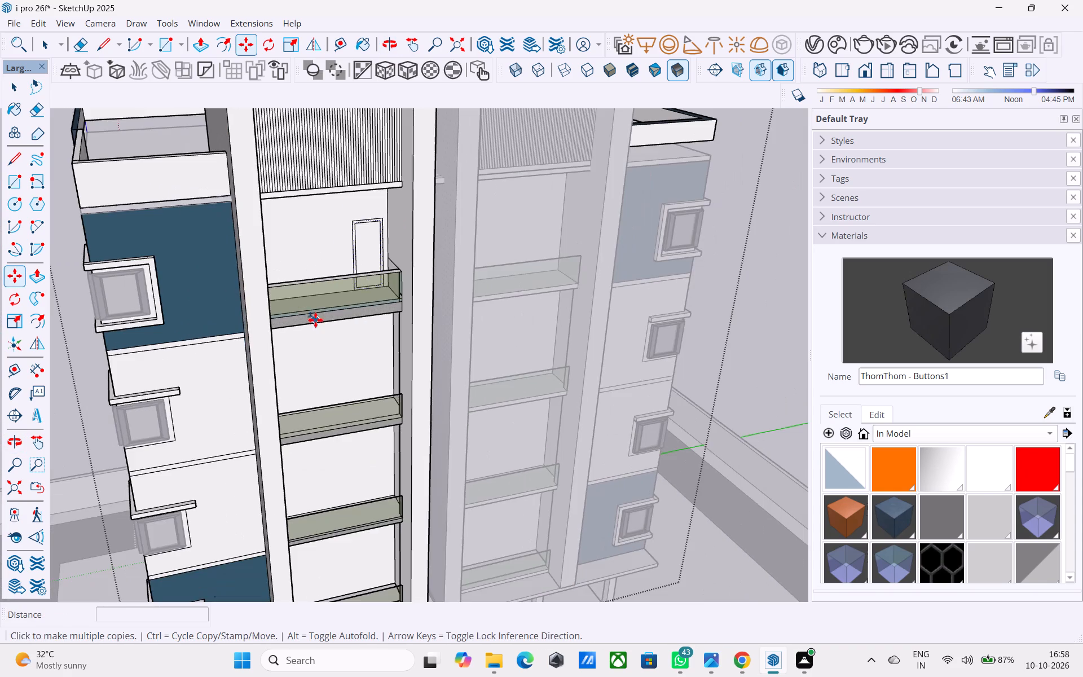
scroll(272, 336, up, 3)
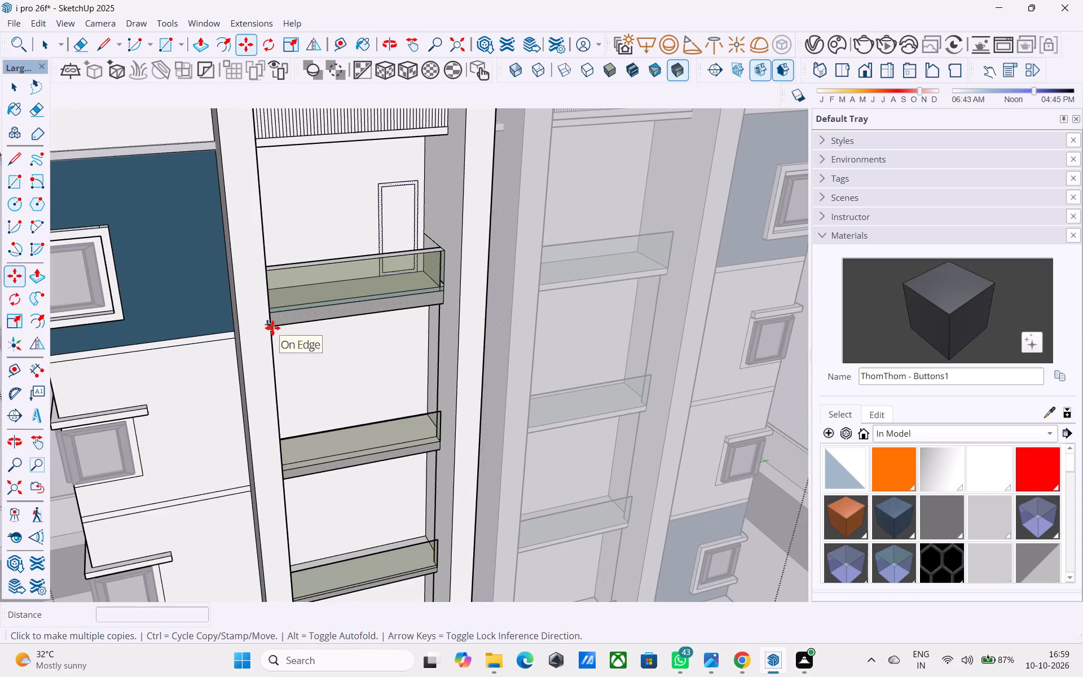
click(274, 327)
scroll(281, 485, up, 2)
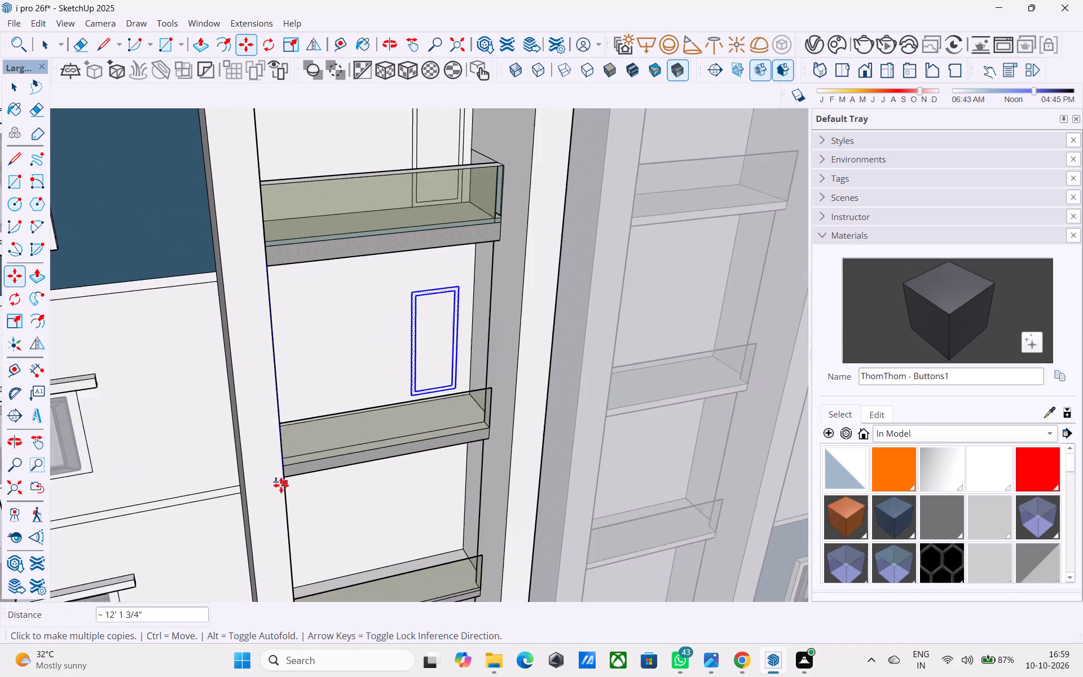
scroll(281, 485, up, 5)
click(287, 473)
Place two more door frame copies at the two lowest balconies of the same bay, the lowest 38' 2" below the original.
scroll(245, 355, down, 5)
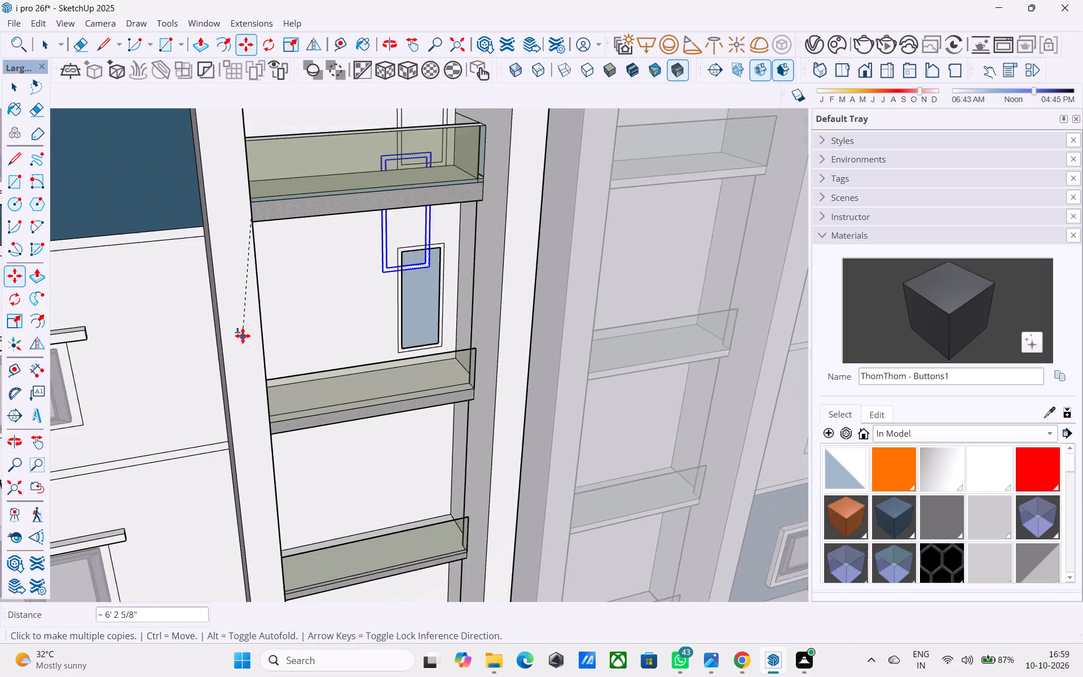
scroll(243, 336, down, 3)
shift+middle_drag(285, 461, 301, 324)
scroll(314, 374, up, 5)
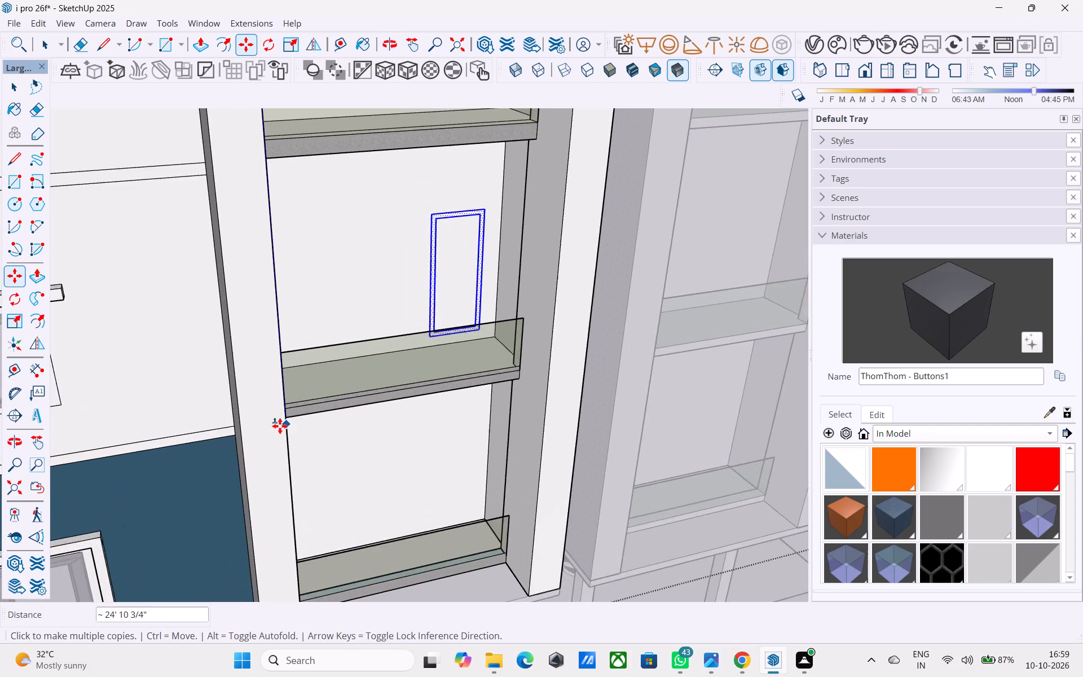
scroll(281, 430, up, 3)
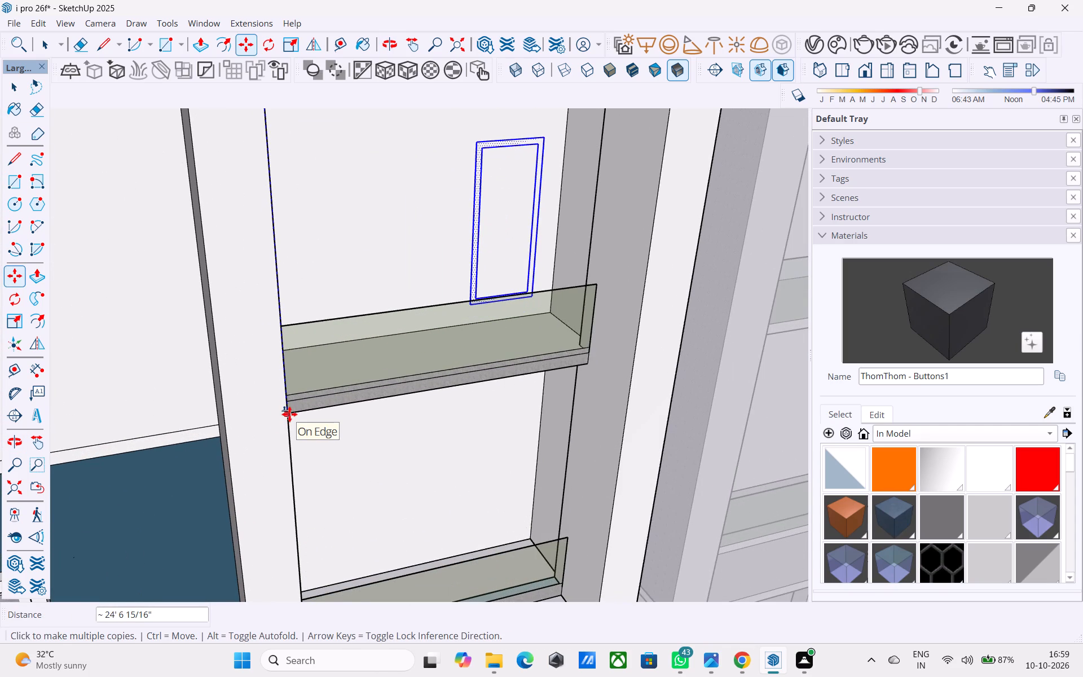
click(289, 414)
scroll(303, 267, down, 8)
scroll(299, 496, up, 7)
middle_drag(356, 447, 335, 442)
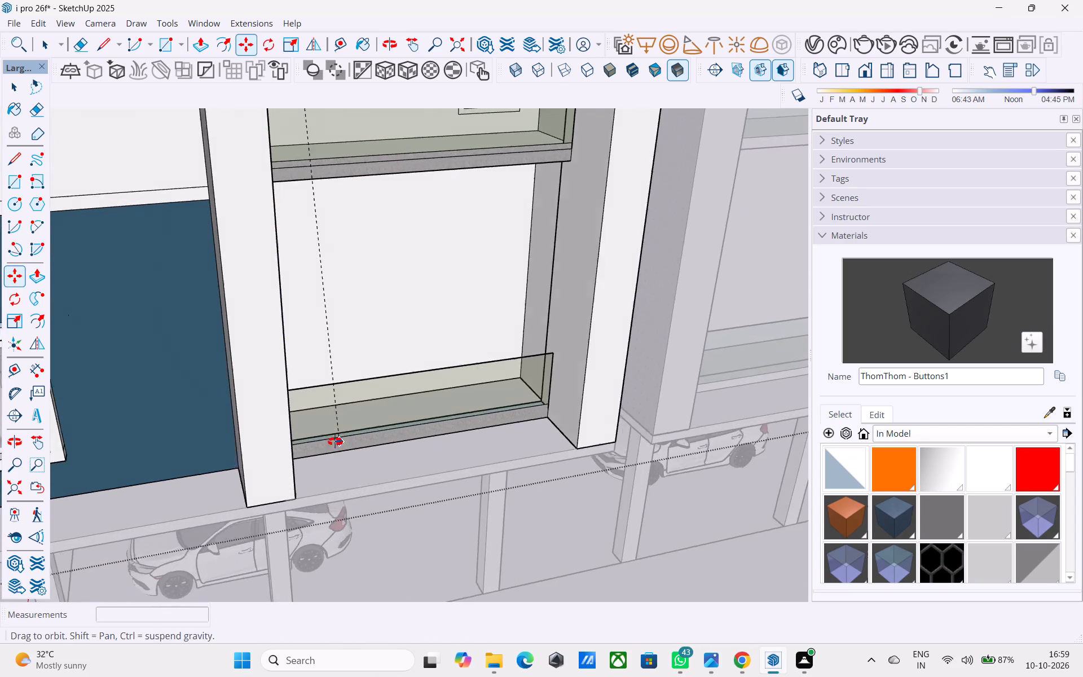
middle_drag(335, 442, 289, 417)
scroll(208, 411, up, 3)
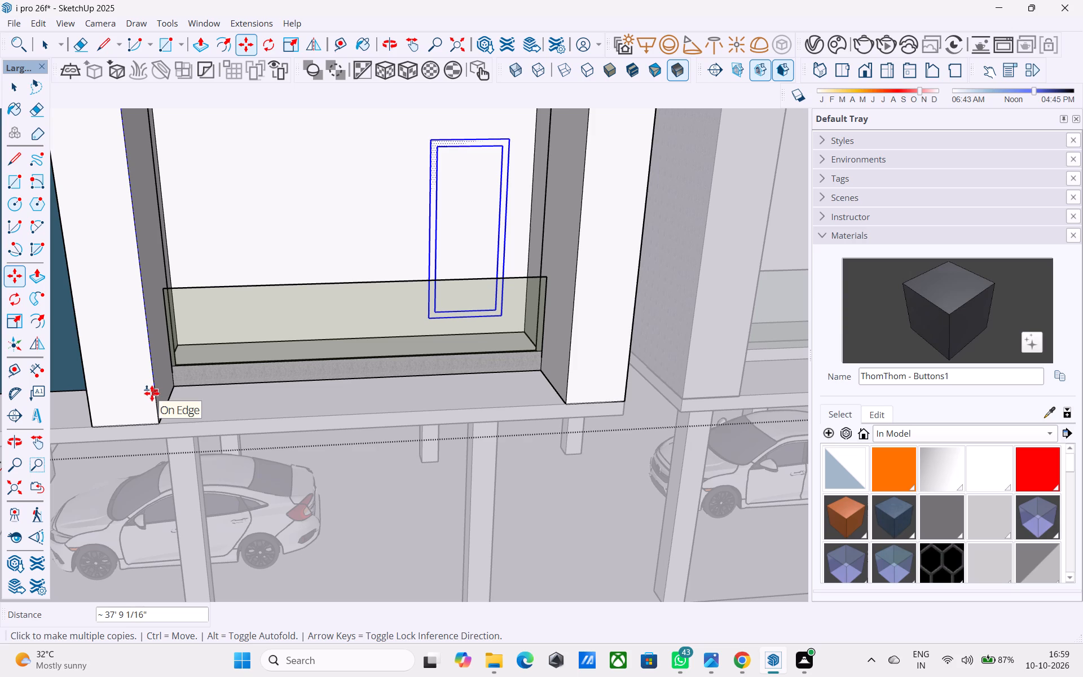
middle_drag(153, 393, 215, 352)
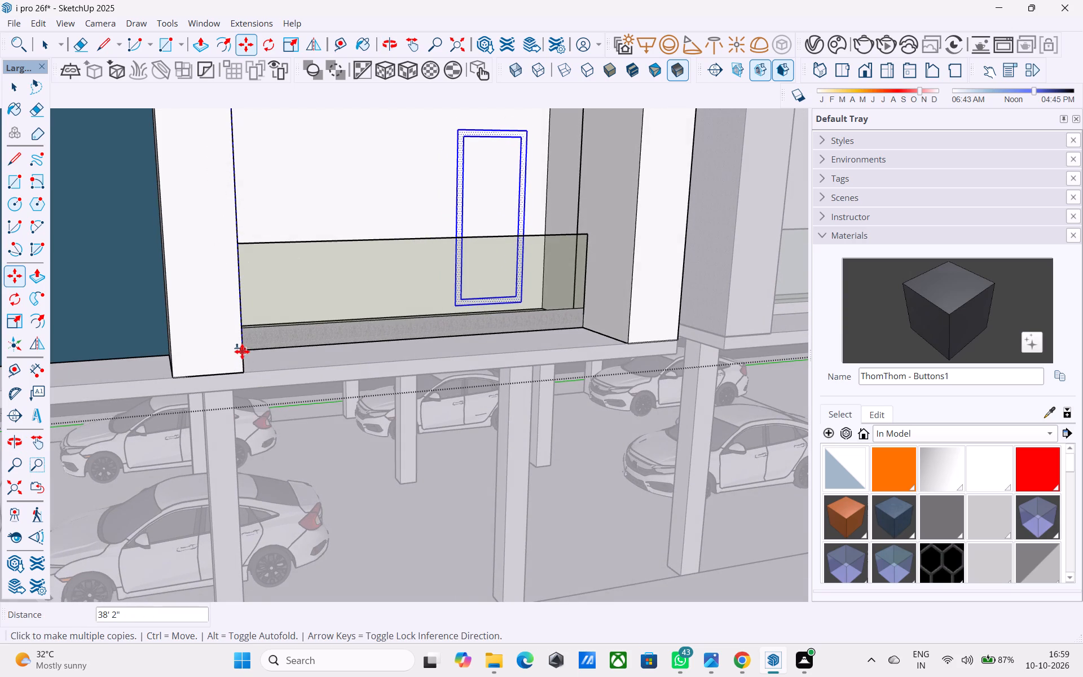
click(242, 350)
scroll(249, 355, down, 15)
key(space)
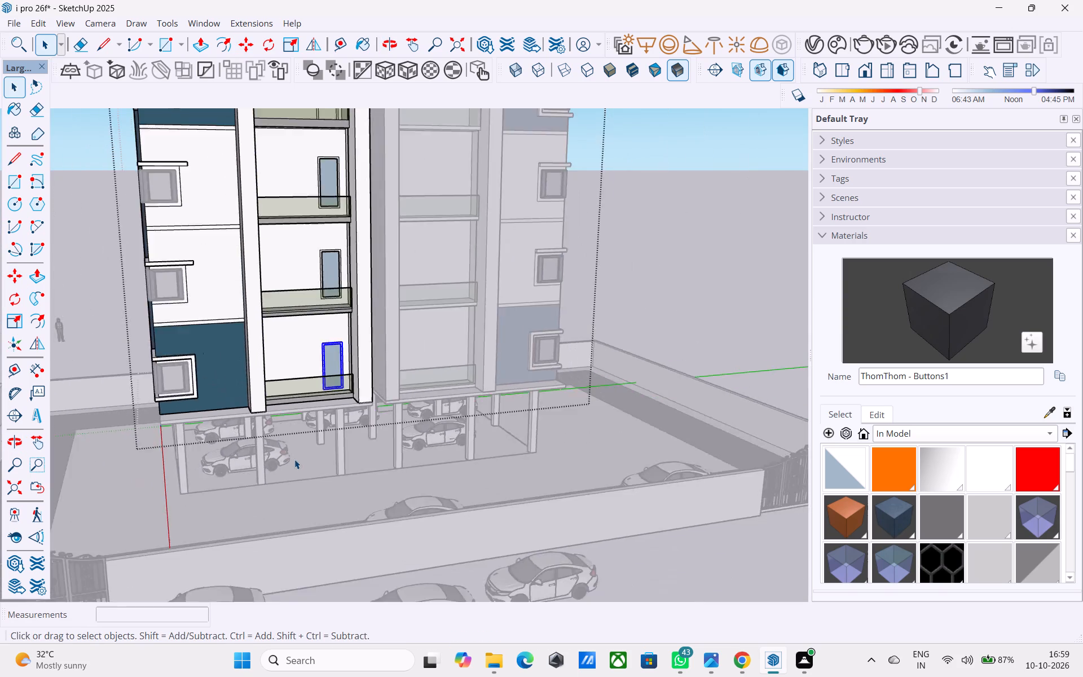
Push the top balcony's inner door panel 6" into the wall to open the doorway.
scroll(294, 459, down, 4)
scroll(307, 249, up, 6)
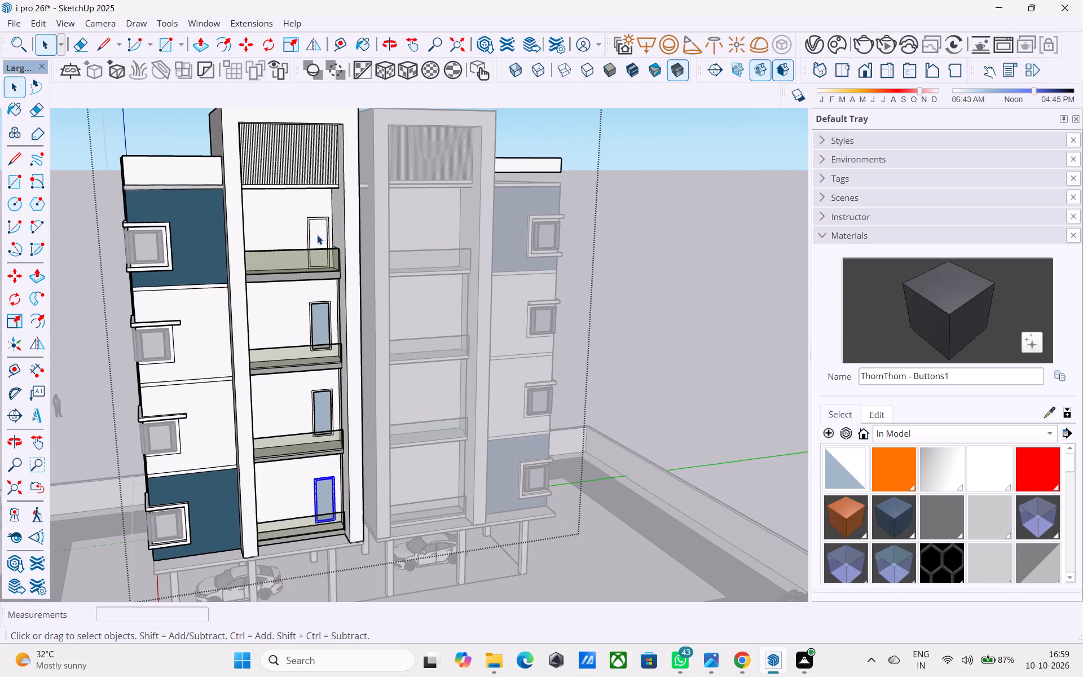
click(318, 233)
scroll(319, 233, up, 7)
key(p)
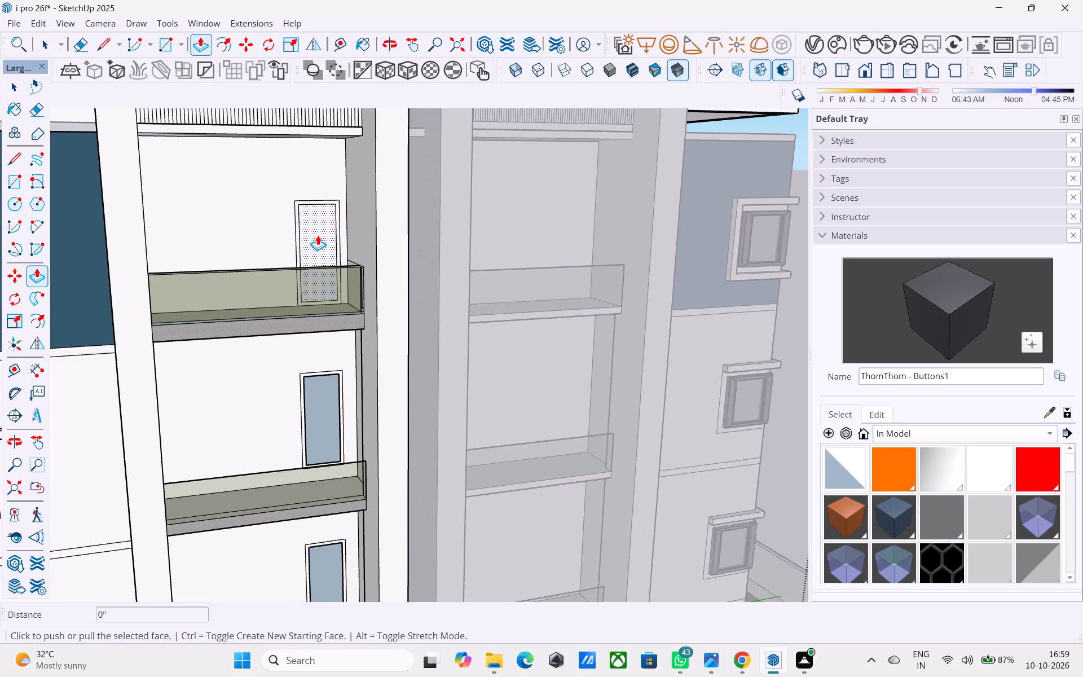
click(318, 236)
click(314, 228)
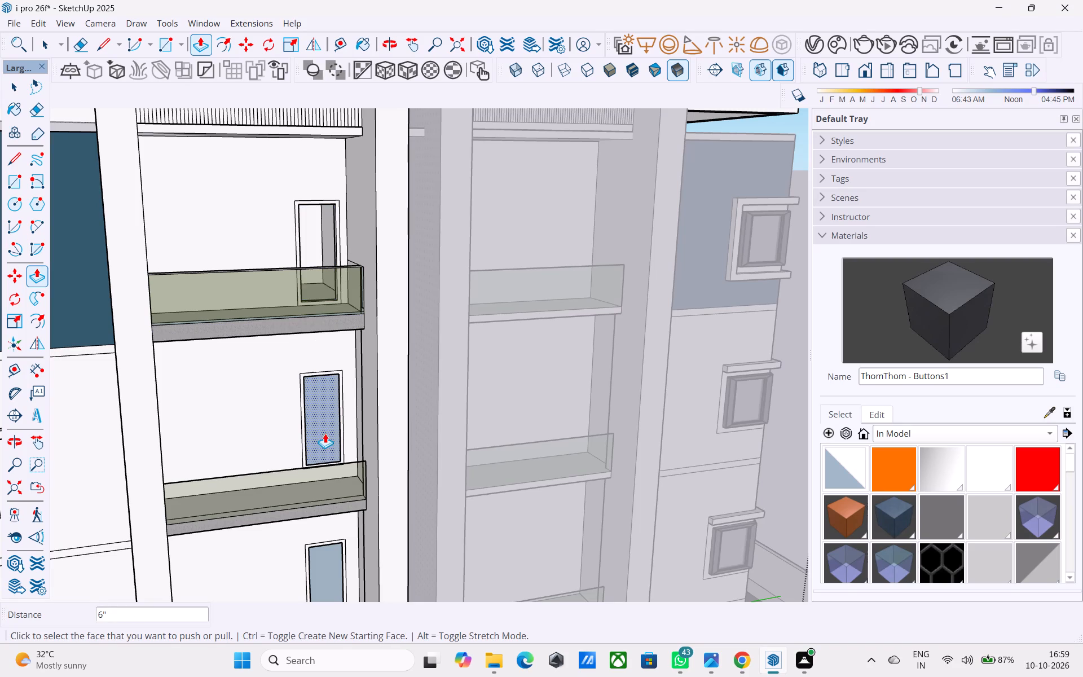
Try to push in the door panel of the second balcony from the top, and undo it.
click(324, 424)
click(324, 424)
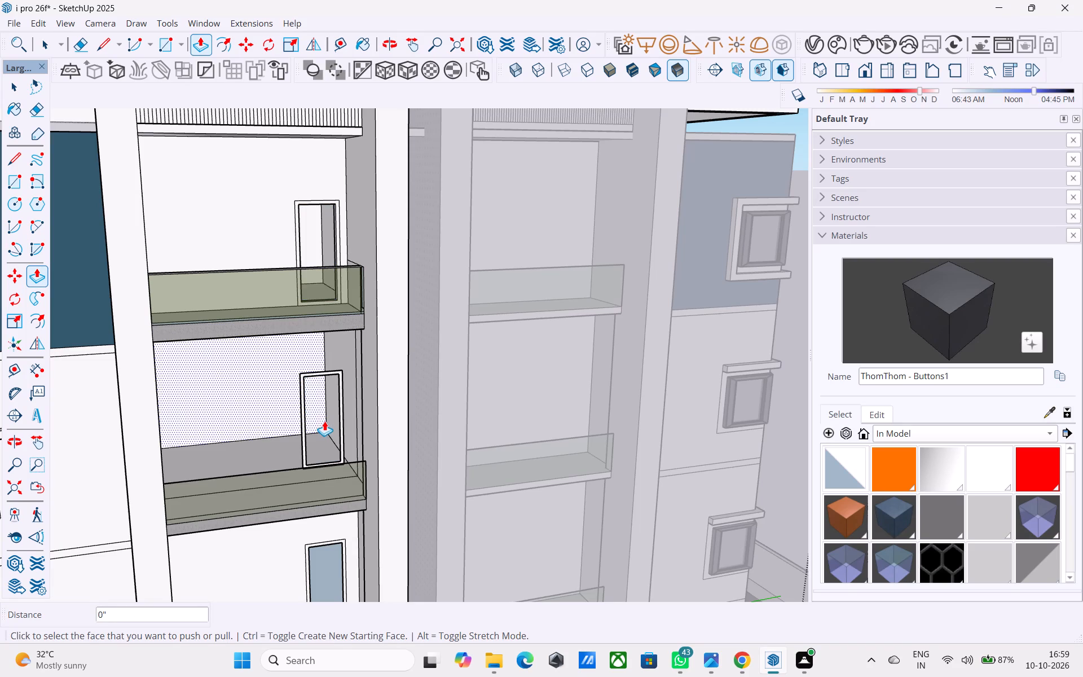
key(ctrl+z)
Delete the inner door panel faces at the three lower balconies and close the building group.
key(space)
click(324, 421)
key(Delete)
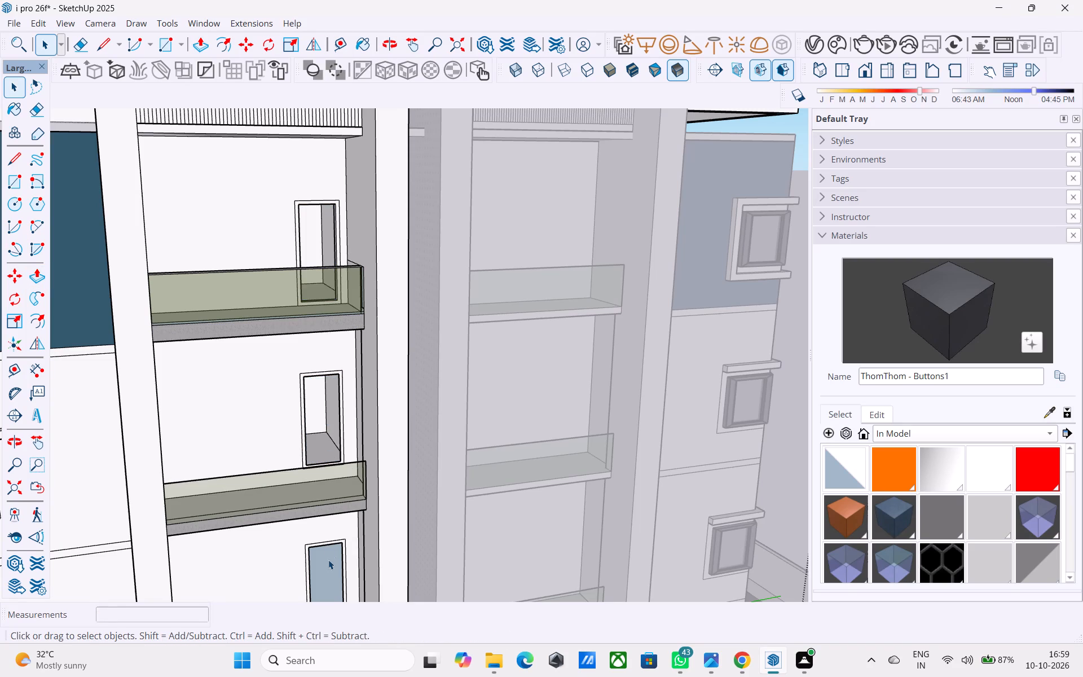
click(328, 560)
key(Delete)
scroll(257, 283, down, 6)
click(304, 570)
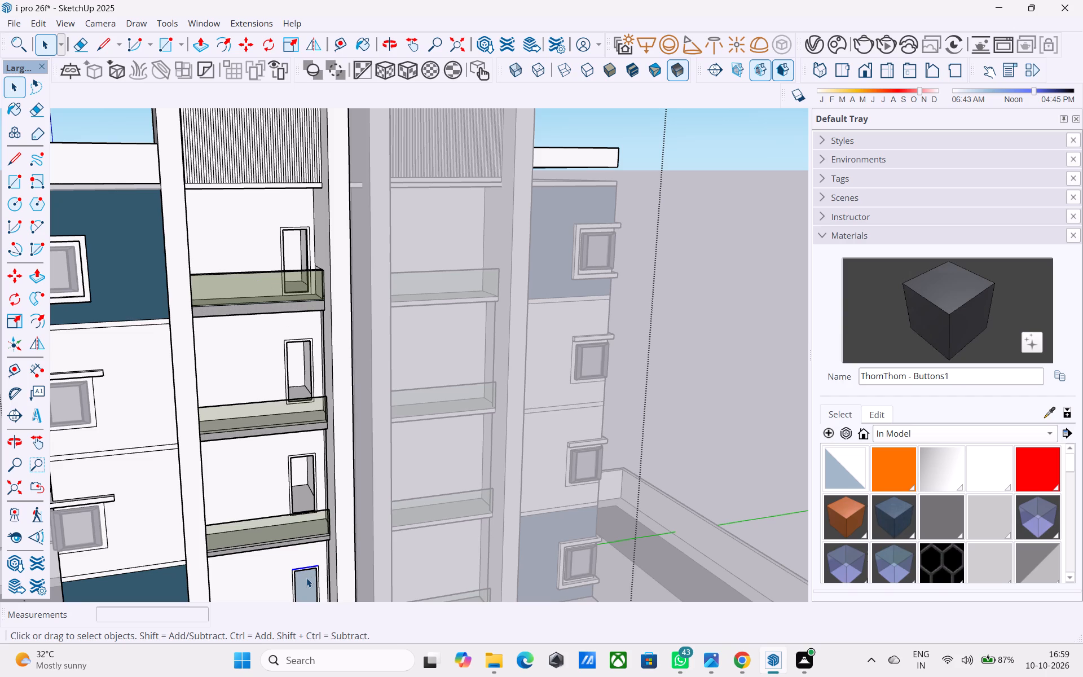
click(306, 578)
key(Delete)
scroll(289, 465, down, 6)
middle_drag(288, 367, 279, 381)
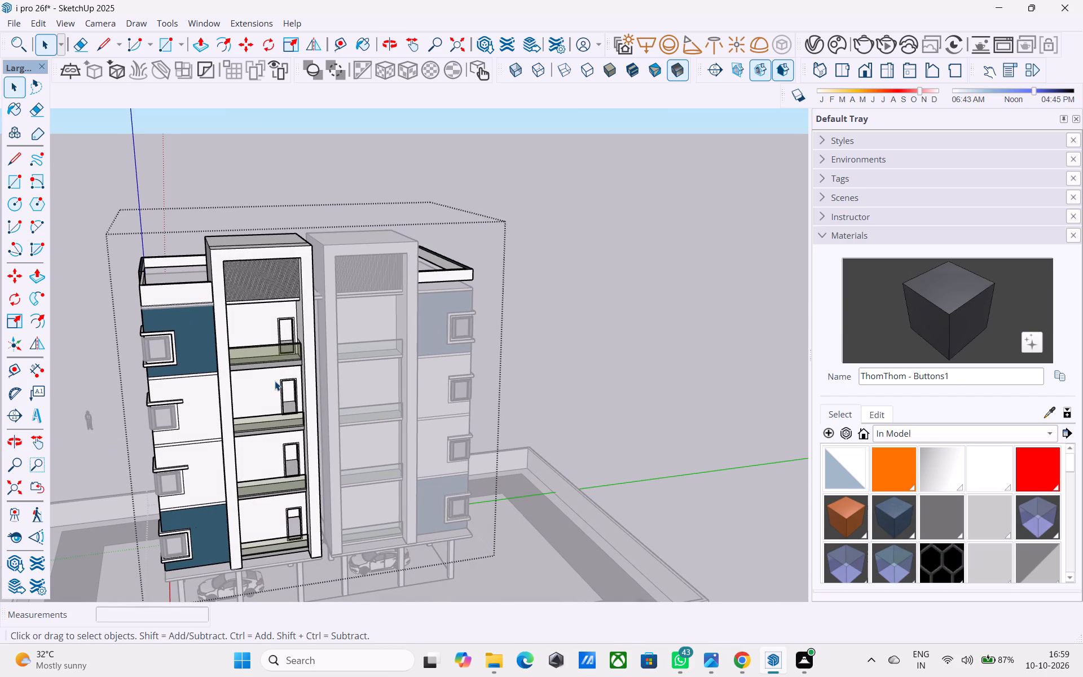
middle_drag(355, 437, 328, 425)
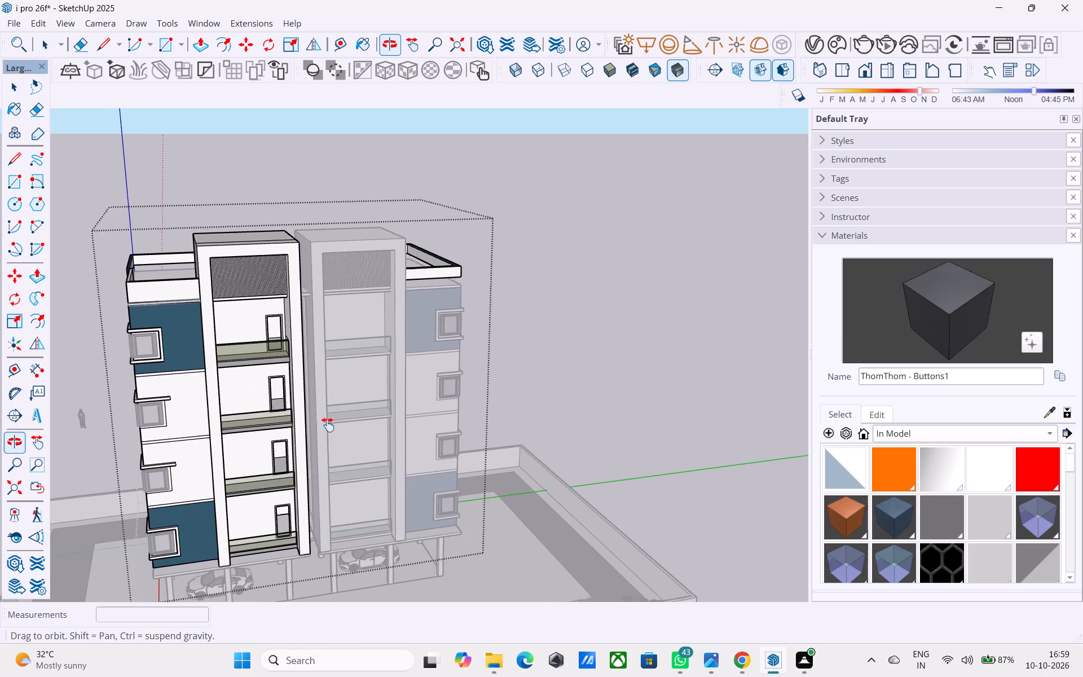
middle_drag(328, 425, 330, 424)
click(491, 395)
middle_drag(454, 399, 459, 347)
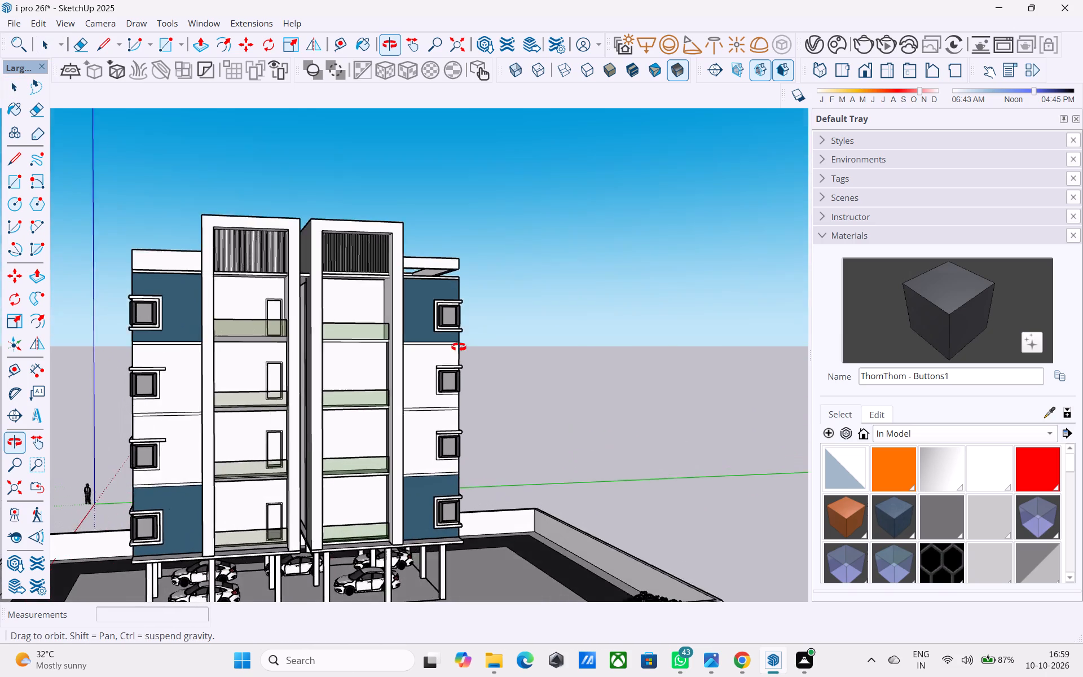
Open the group of the doorless balcony bay and draw a 6" line along the top balcony's back-wall base from the side-wall corner.
middle_drag(459, 347, 440, 363)
scroll(351, 415, up, 2)
middle_drag(315, 407, 412, 436)
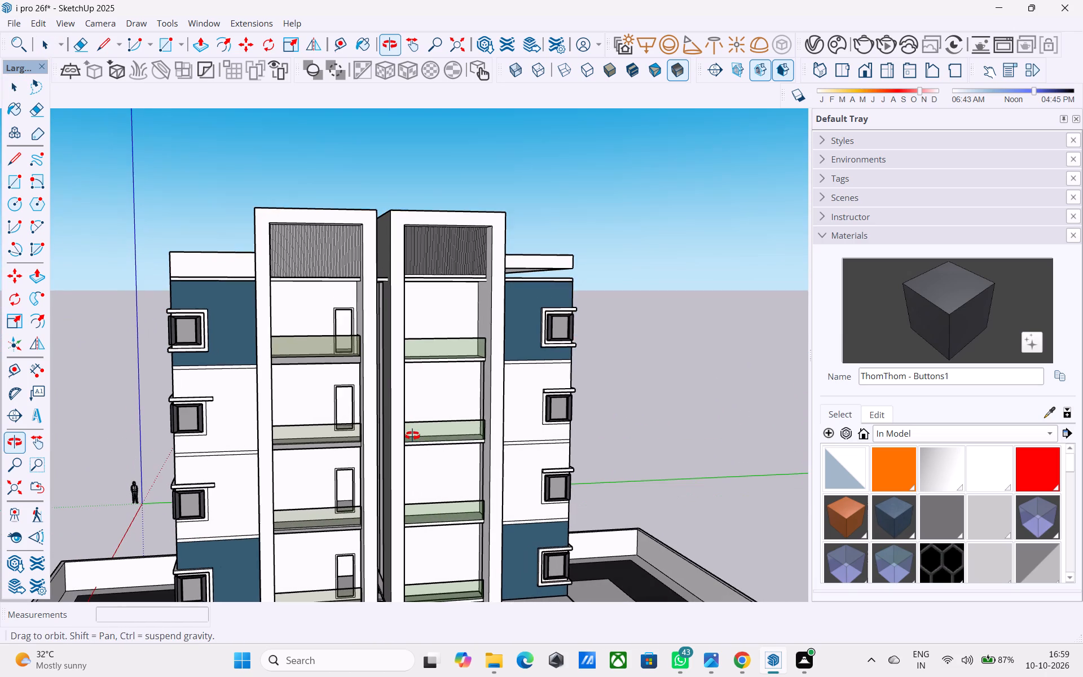
middle_drag(412, 436, 412, 437)
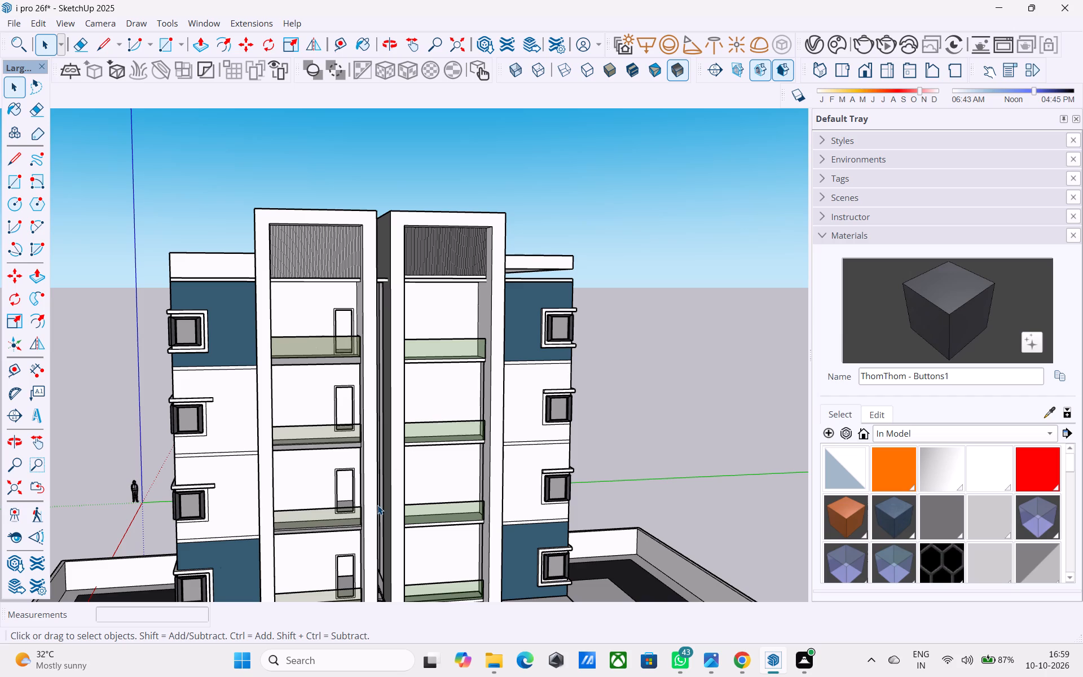
middle_drag(382, 497, 362, 402)
middle_drag(375, 406, 410, 434)
scroll(505, 350, up, 2)
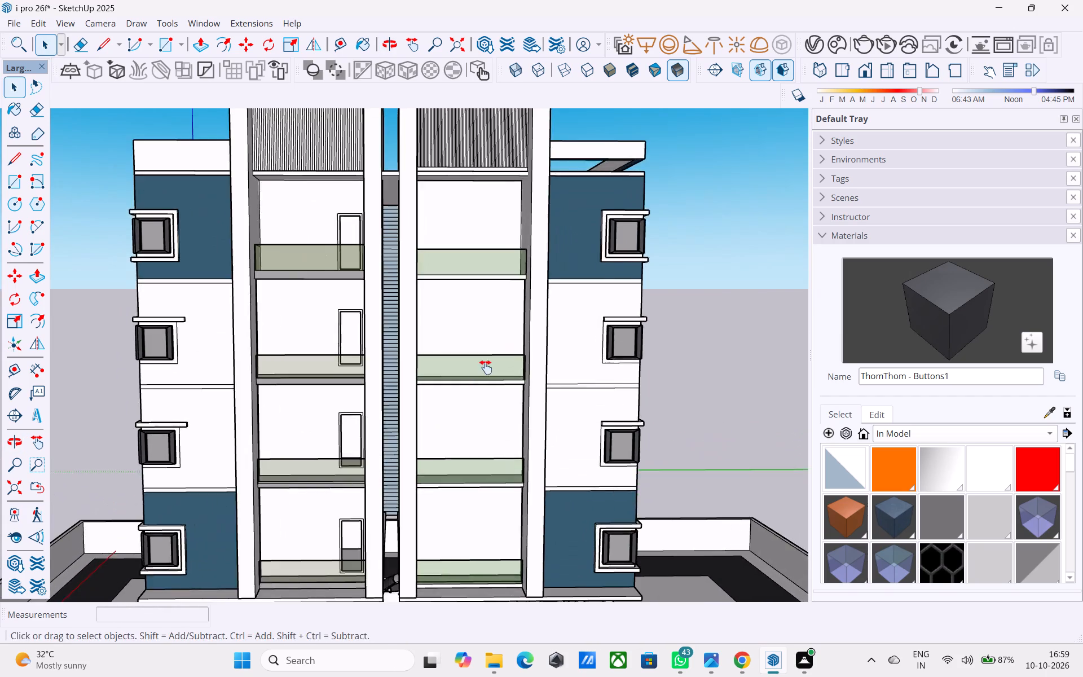
shift+middle_drag(487, 366, 436, 476)
double_click(425, 333)
middle_drag(454, 359, 495, 418)
scroll(495, 418, up, 1)
middle_drag(495, 420, 479, 509)
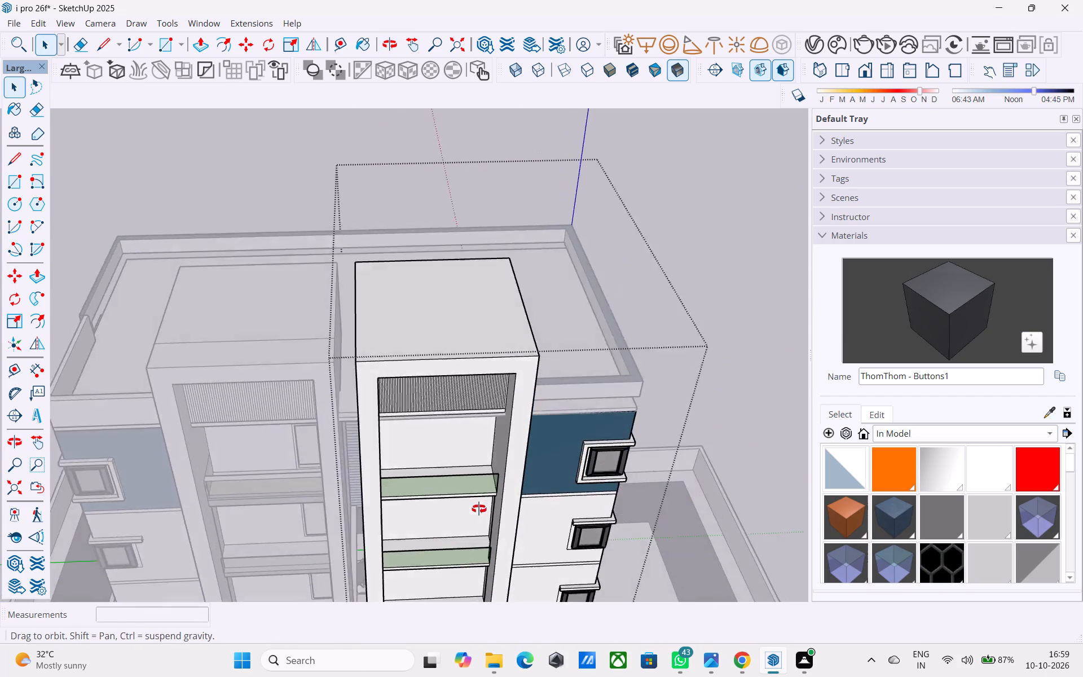
middle_drag(479, 509, 479, 509)
scroll(483, 496, up, 5)
key(l)
scroll(505, 463, up, 2)
click(495, 452)
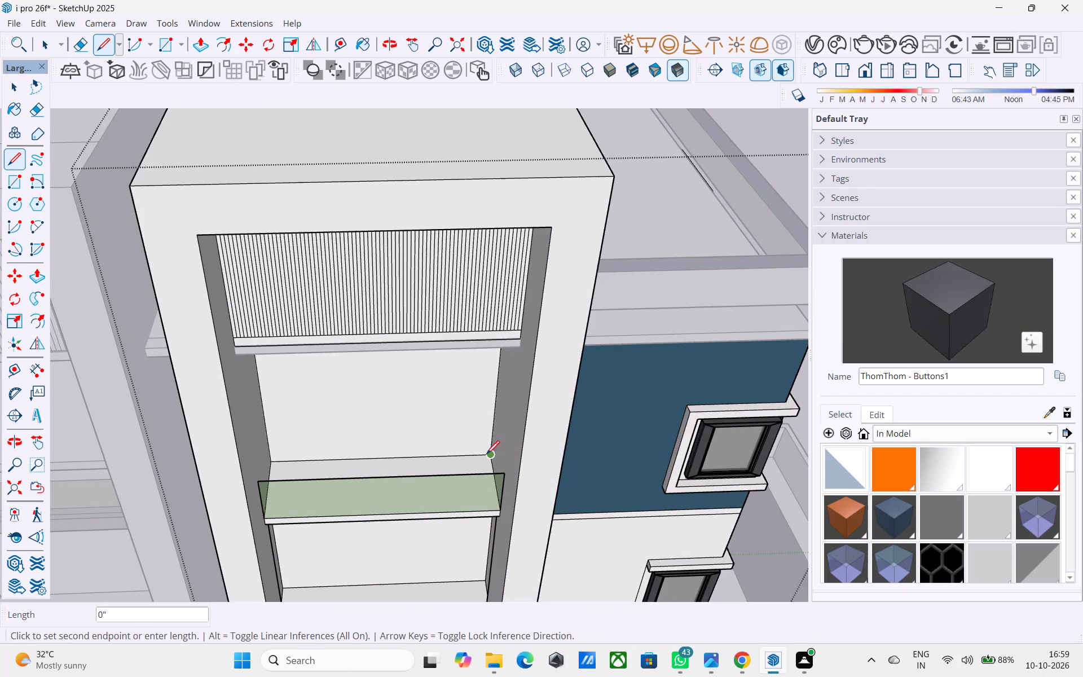
click(475, 455)
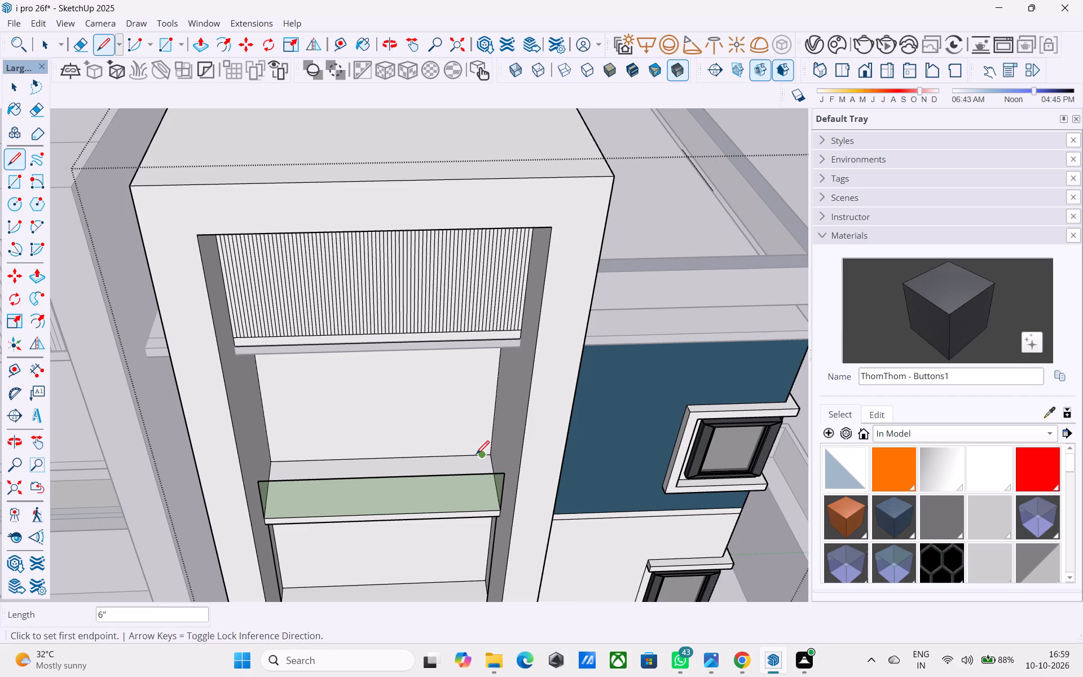
Draw a door rectangle 3' wide and 7' high on the top balcony's back wall, starting at the 6" line's end.
key(r)
click(485, 457)
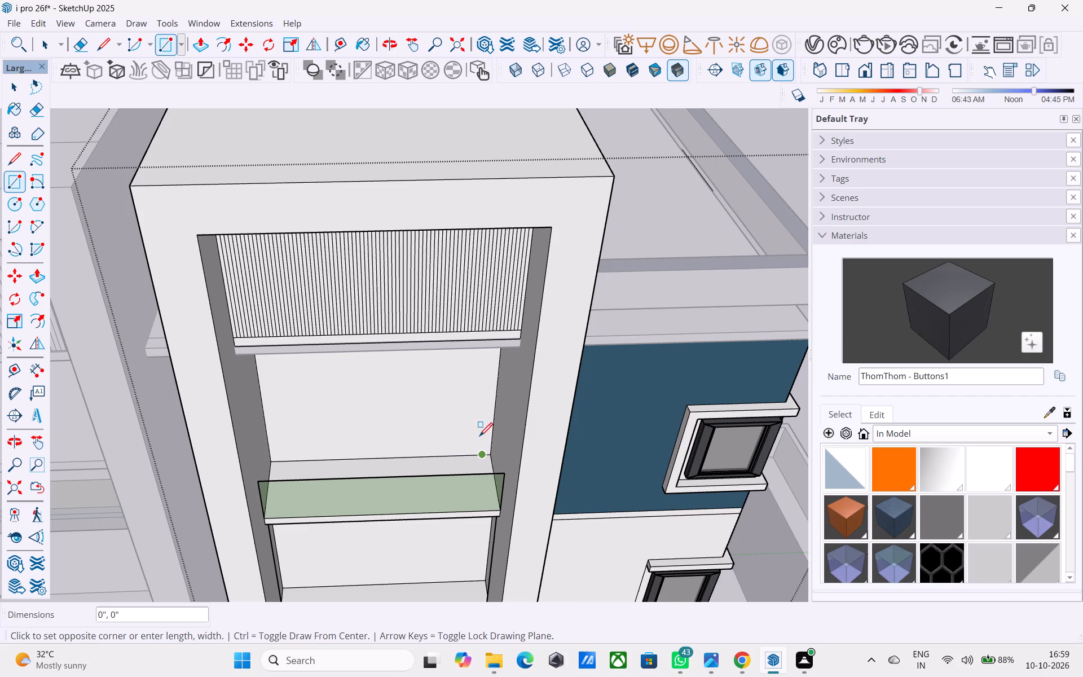
text(3',7')
key(Return)
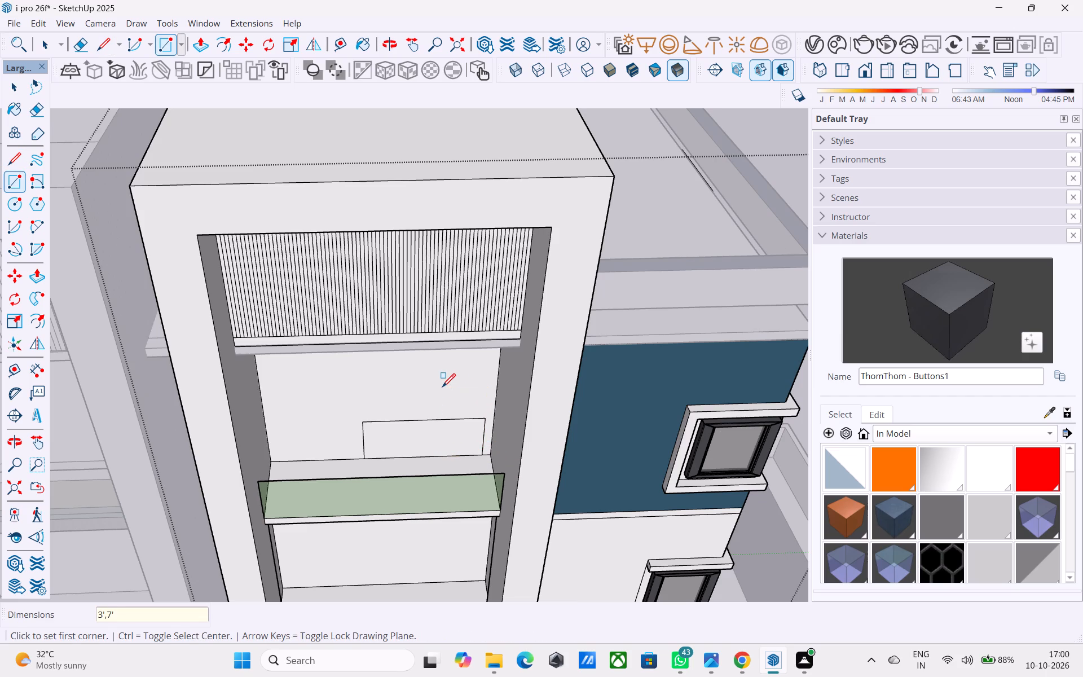
text(7',3')
key(Return)
key(space)
Offset the door rectangle's outline 3" inward to form the door frame.
click(452, 405)
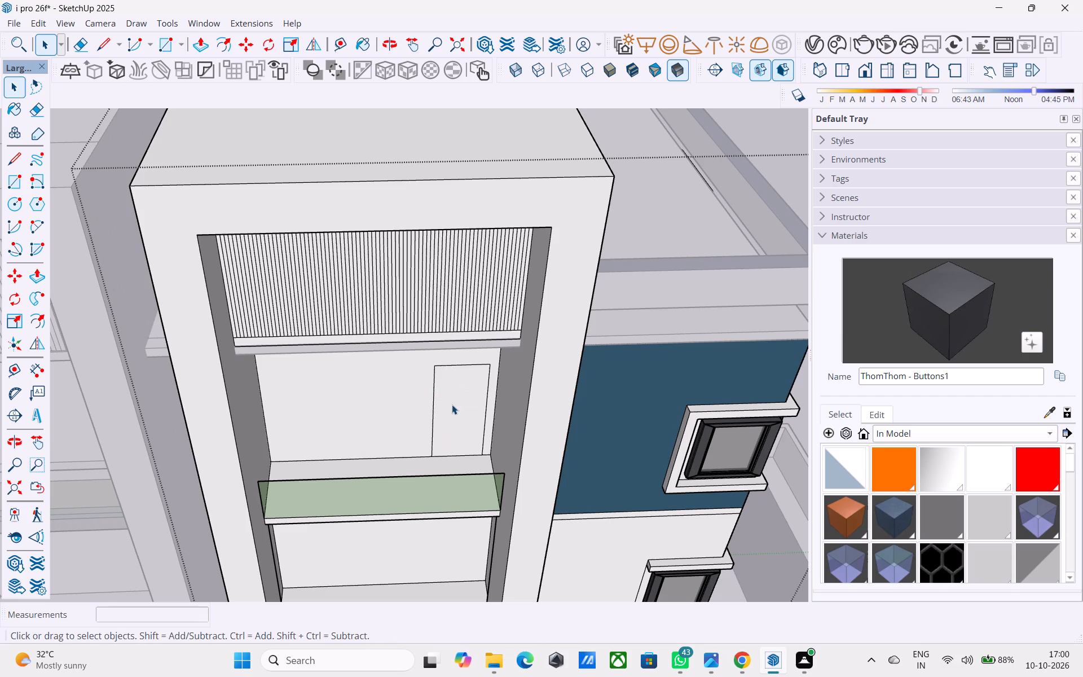
key(f)
click(457, 427)
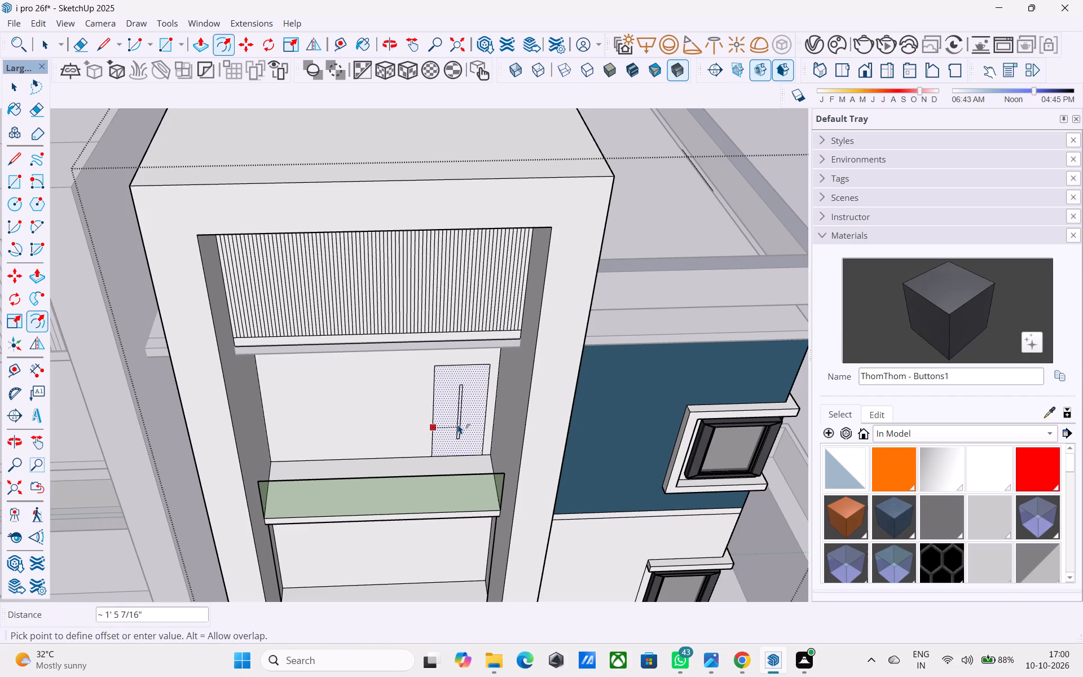
text(3")
key(Return)
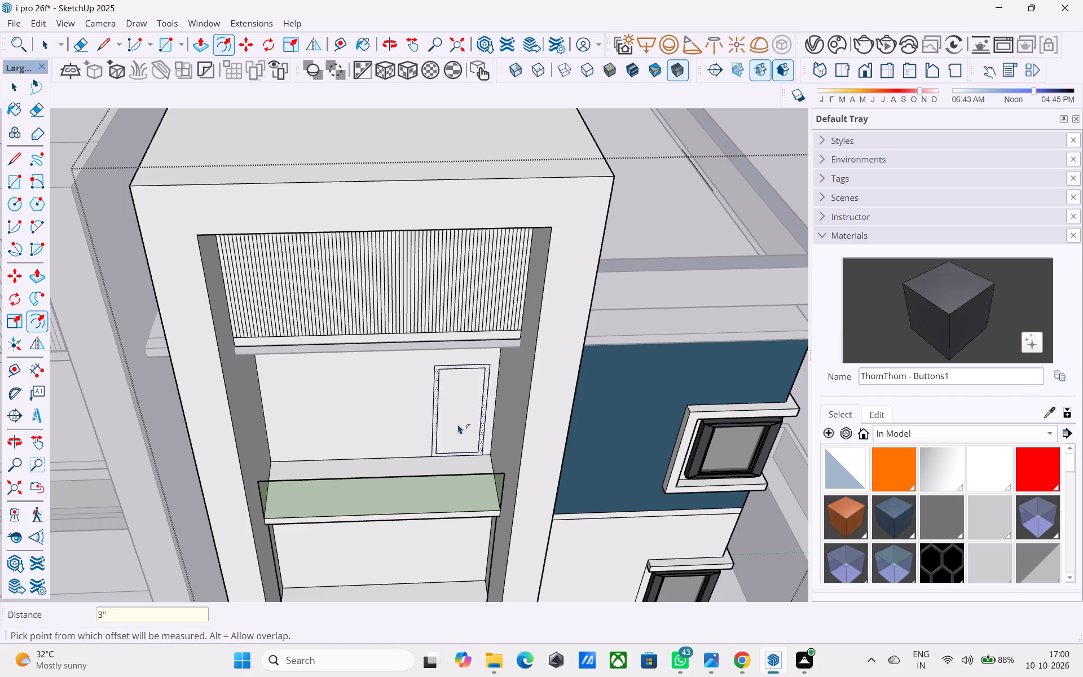
key(space)
Copy the door frame about 12' 6" down to the second balcony from the top, using the wall's floor corner as reference.
scroll(442, 420, up, 7)
click(429, 418)
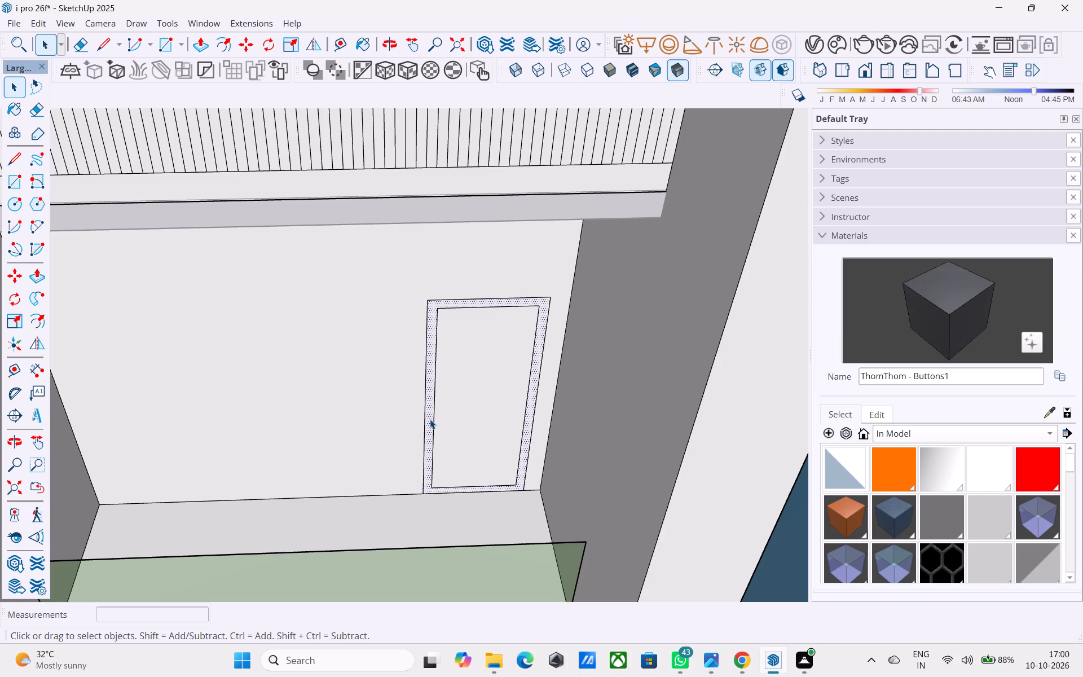
key(m)
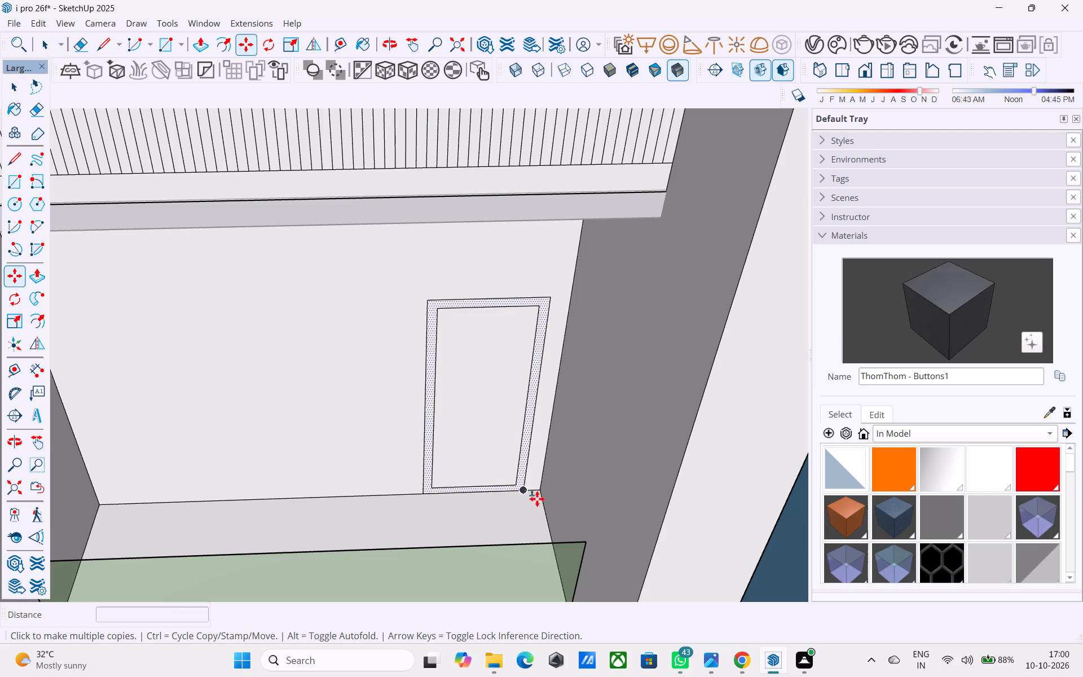
click(540, 494)
scroll(580, 625, down, 3)
shift+middle_drag(582, 617, 508, 280)
scroll(500, 350, down, 2)
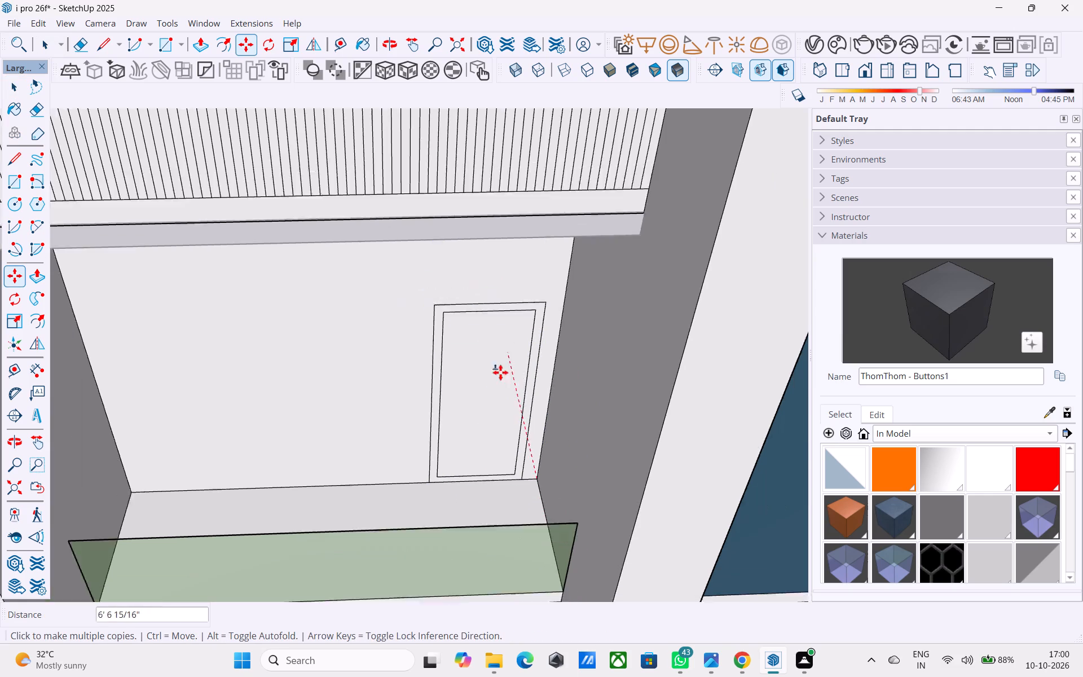
scroll(500, 372, down, 7)
shift+middle_drag(541, 452, 499, 309)
scroll(473, 419, up, 10)
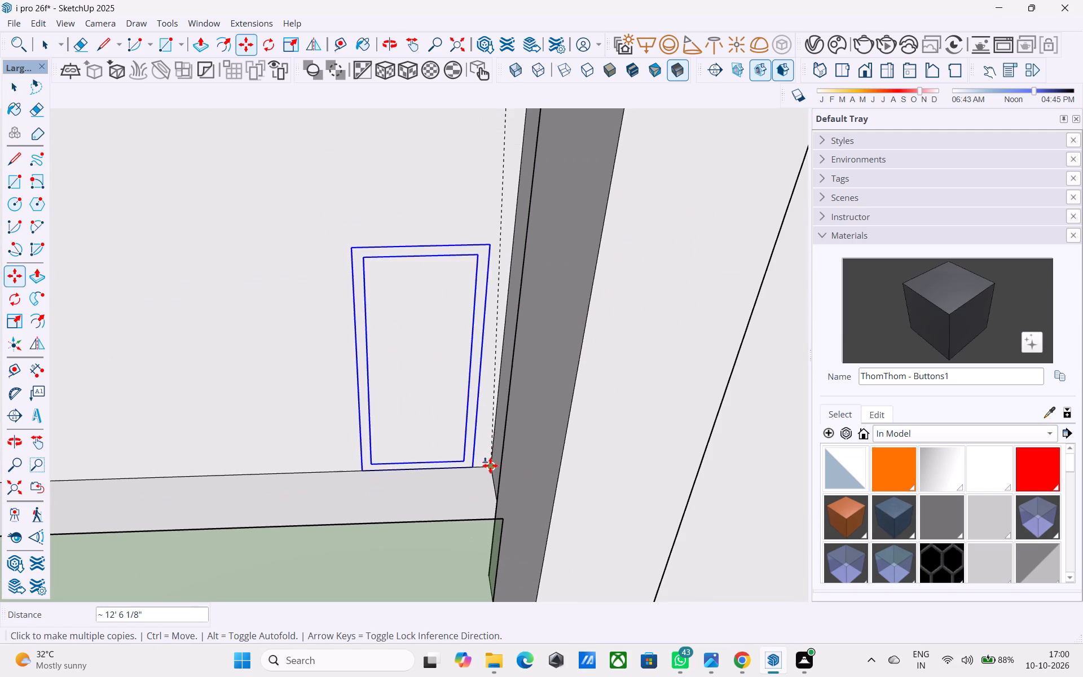
click(490, 465)
Place two more door frame copies at the two lowest balconies of the same bay, aligned to their wall corners.
scroll(459, 343, down, 8)
shift+middle_drag(490, 544, 510, 298)
scroll(492, 310, up, 6)
middle_drag(452, 361, 476, 373)
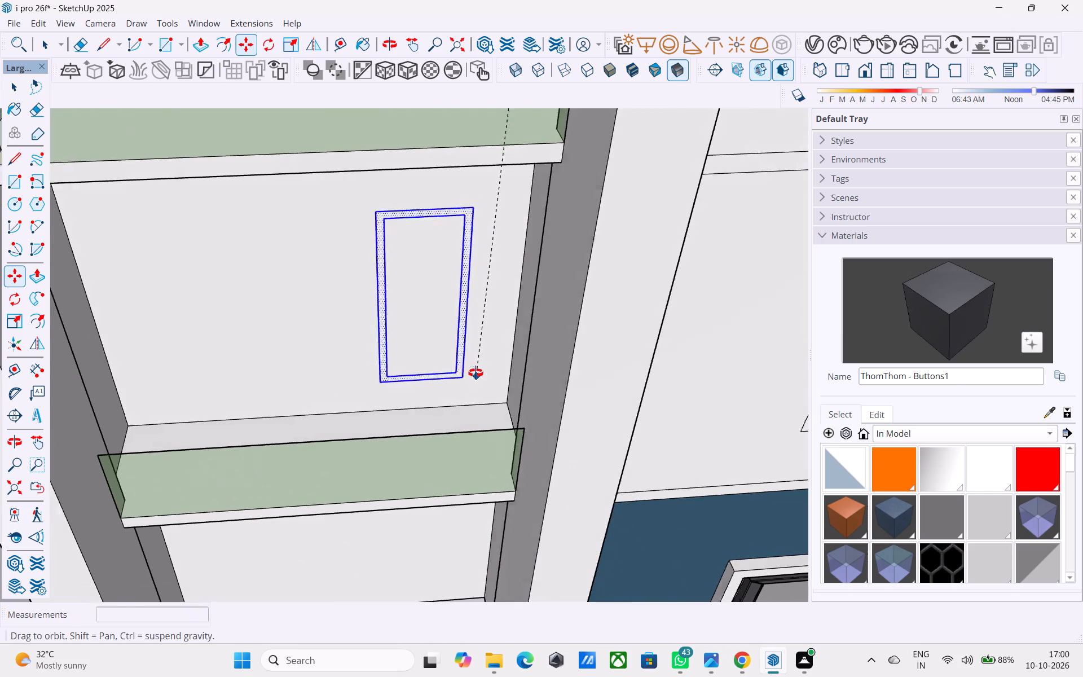
middle_drag(476, 373, 476, 377)
scroll(508, 425, up, 3)
click(522, 414)
scroll(437, 266, down, 9)
shift+middle_drag(460, 460, 470, 394)
scroll(470, 394, up, 2)
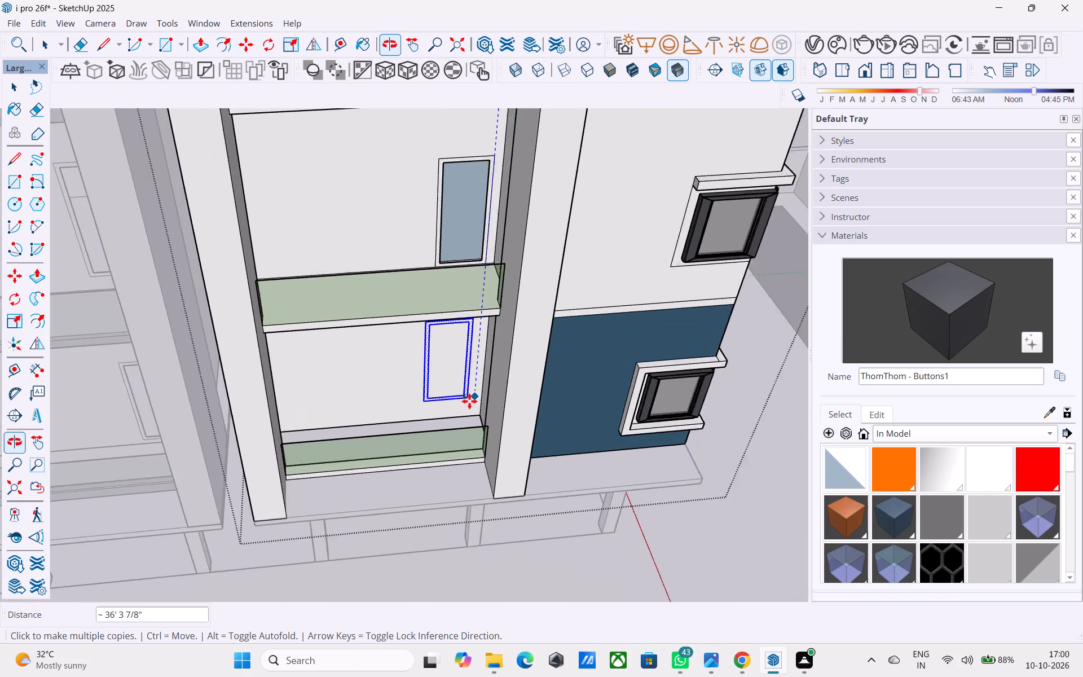
scroll(469, 401, up, 8)
click(491, 430)
scroll(481, 416, down, 6)
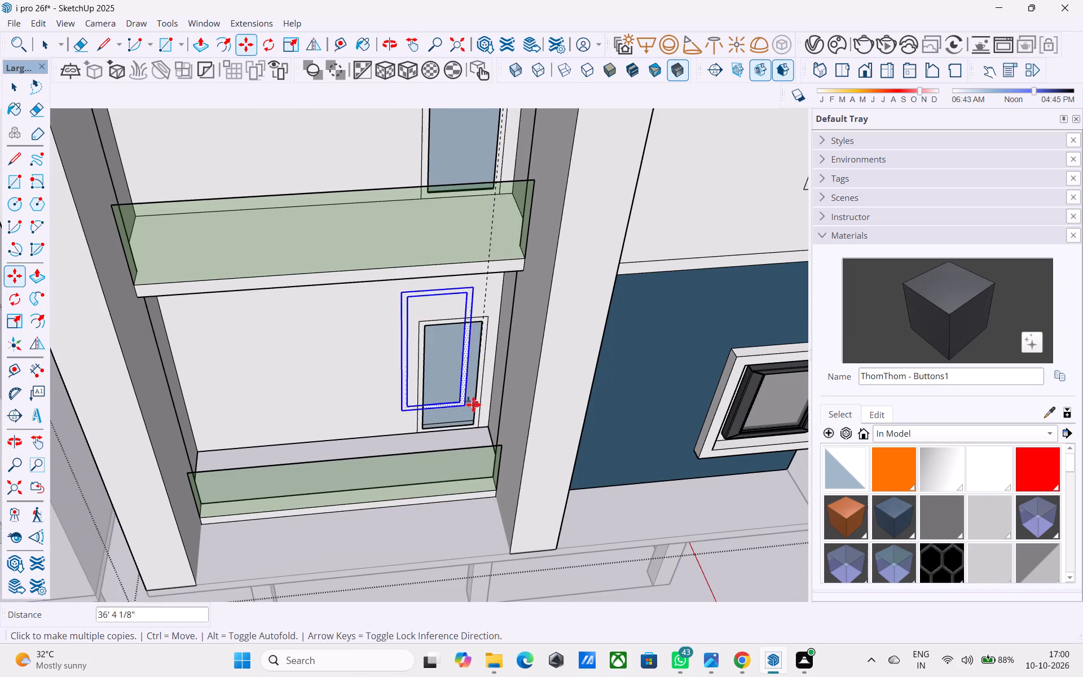
key(space)
Delete the inner door panel faces at the three lower balconies of this bay to open the doorways.
click(465, 400)
key(Delete)
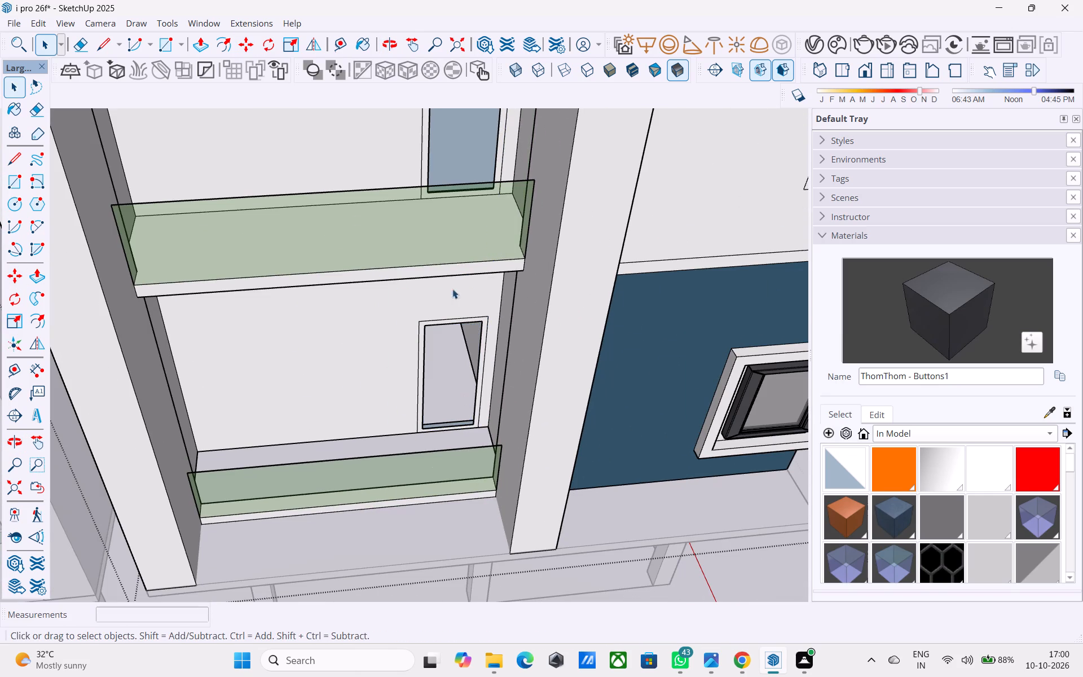
click(466, 147)
key(Delete)
scroll(419, 213, down, 2)
shift+middle_drag(412, 235, 336, 489)
shift+scroll(397, 329, down, 2)
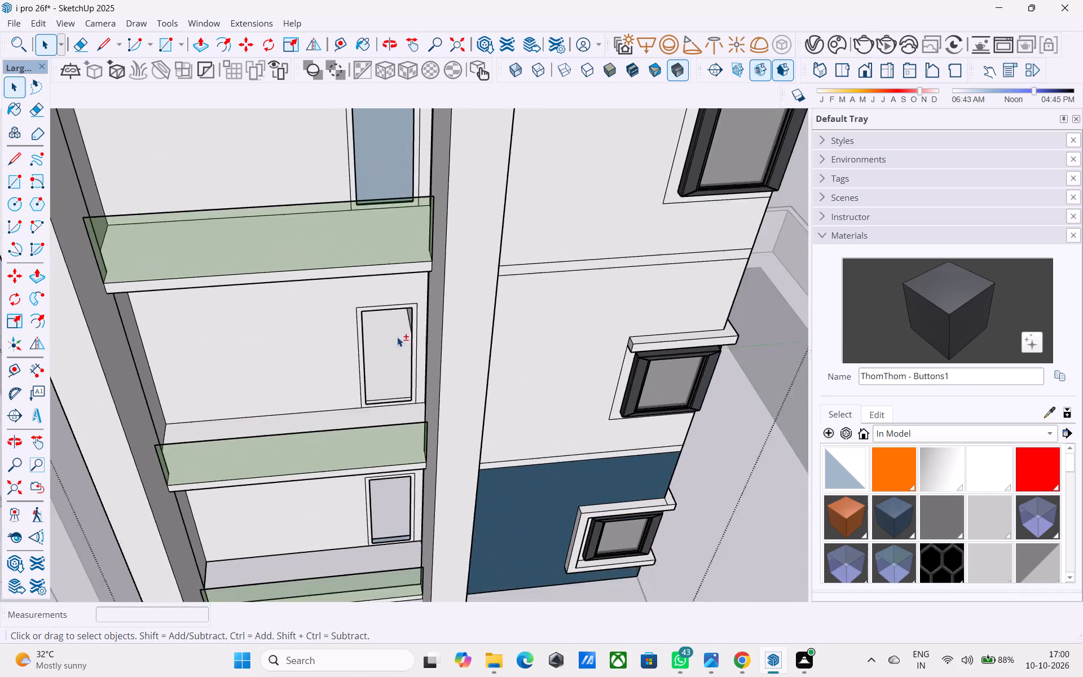
shift+middle_drag(397, 337, 389, 458)
click(365, 319)
key(Delete)
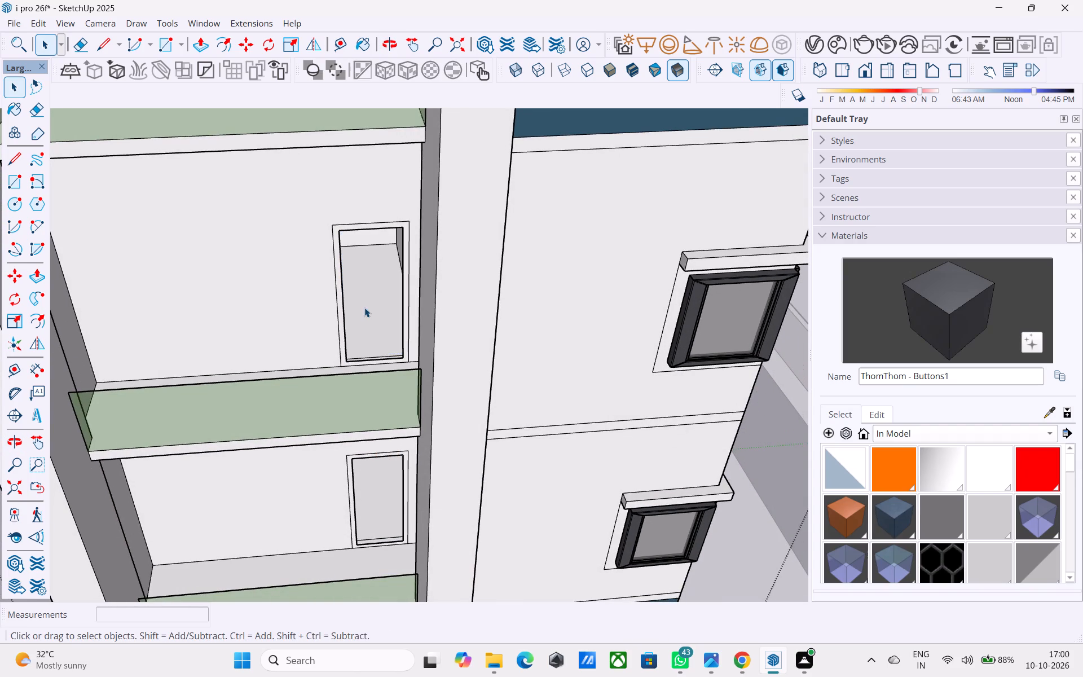
Push the top balcony's inner door panel 6" into the wall to open the doorway.
scroll(364, 308, down, 5)
shift+middle_drag(364, 312, 358, 439)
shift+middle_drag(356, 309, 356, 318)
scroll(354, 316, up, 3)
click(353, 315)
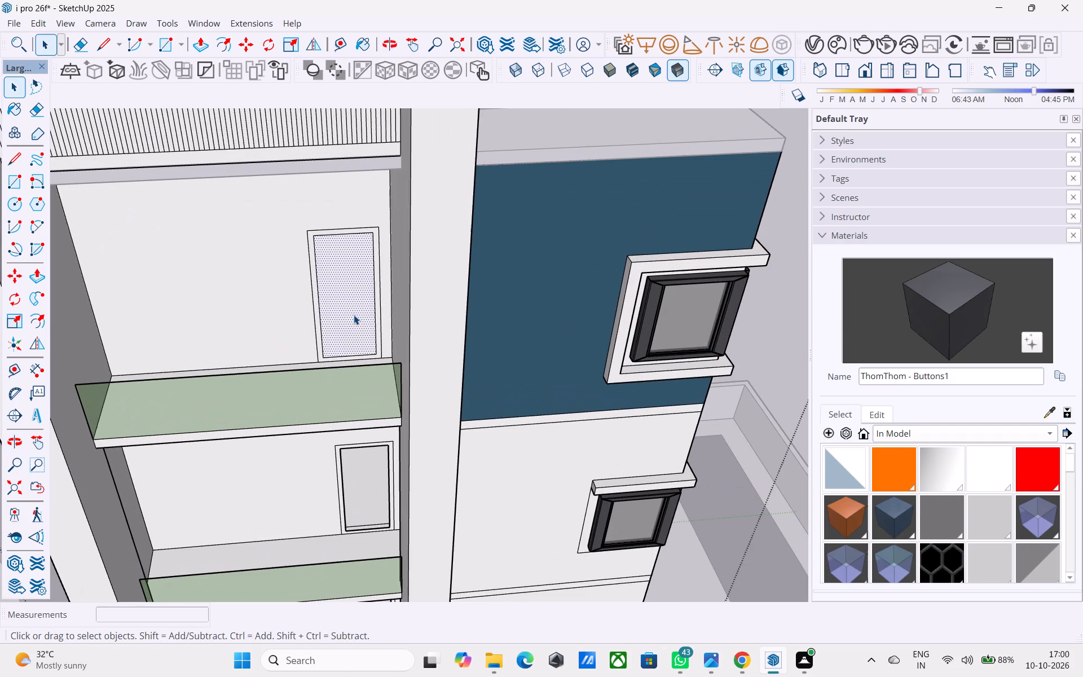
key(p)
click(354, 311)
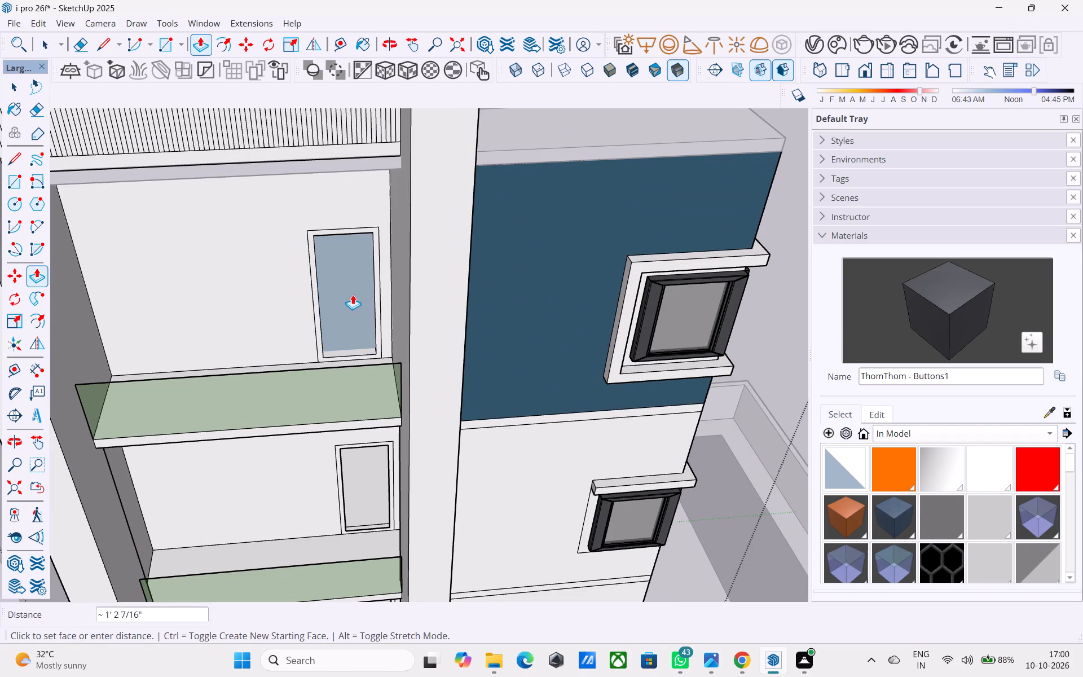
scroll(352, 280, up, 6)
click(344, 299)
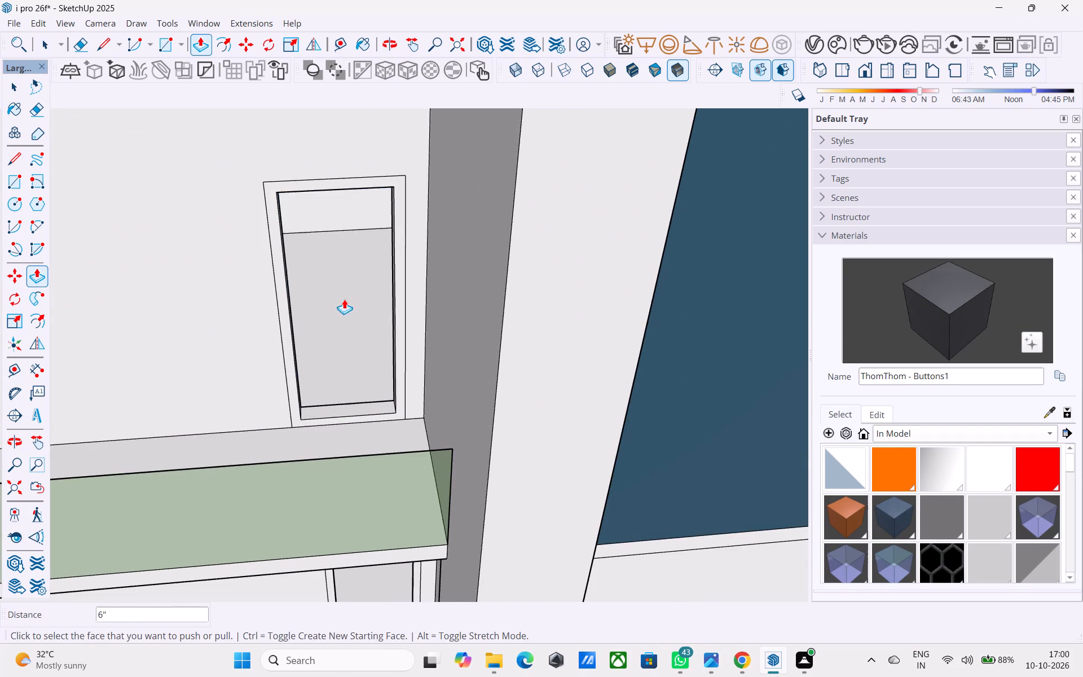
Save the model and close the balcony bay's group.
scroll(349, 320, down, 3)
middle_drag(357, 350, 394, 263)
scroll(382, 267, down, 13)
key(space)
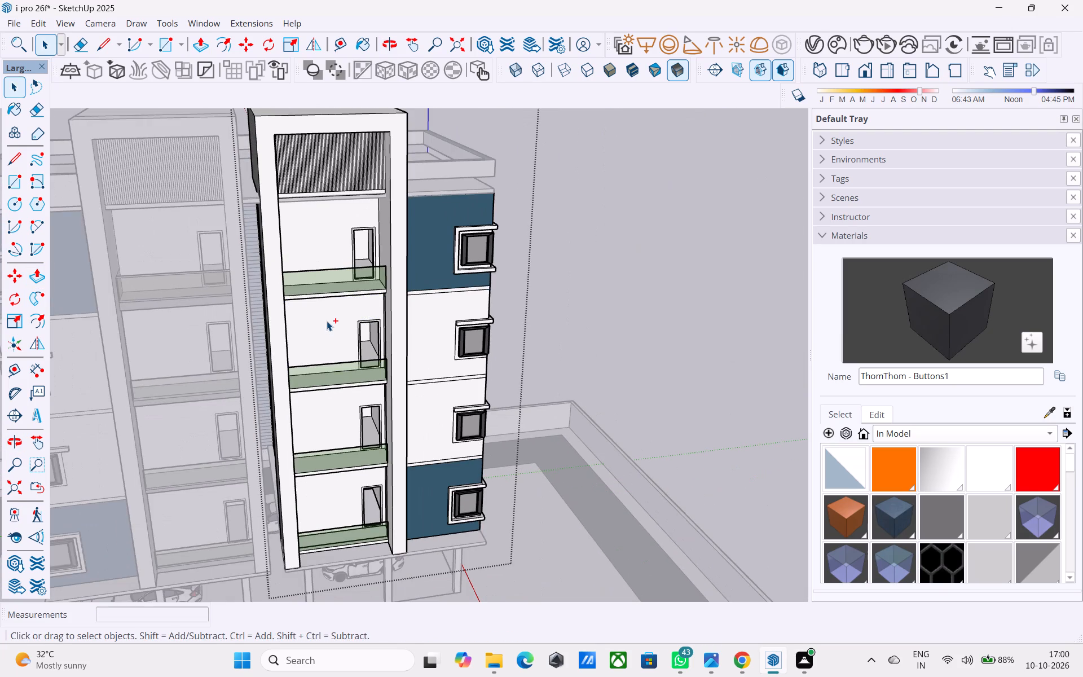
key(ctrl+s)
key(space)
click(580, 272)
Review the whole building from the side and front, checking the door openings in both balcony bays.
middle_drag(557, 283, 560, 308)
scroll(553, 290, down, 8)
shift+middle_drag(536, 323, 465, 346)
scroll(411, 363, up, 5)
middle_drag(376, 373, 790, 359)
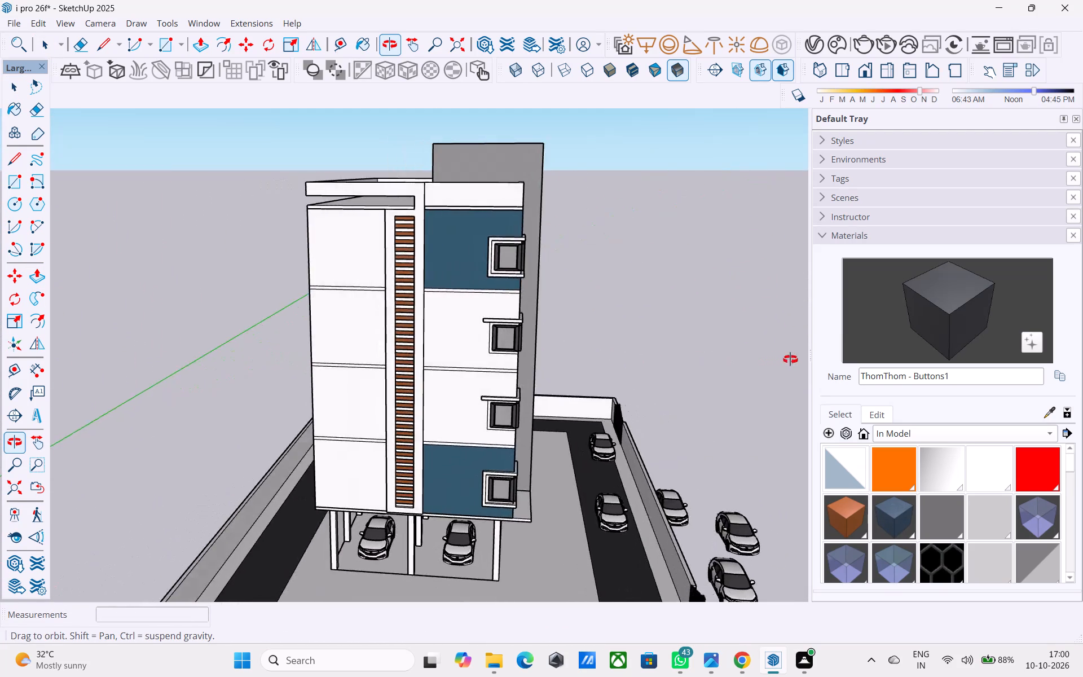
middle_drag(790, 359, 205, 354)
middle_drag(598, 325, 707, 338)
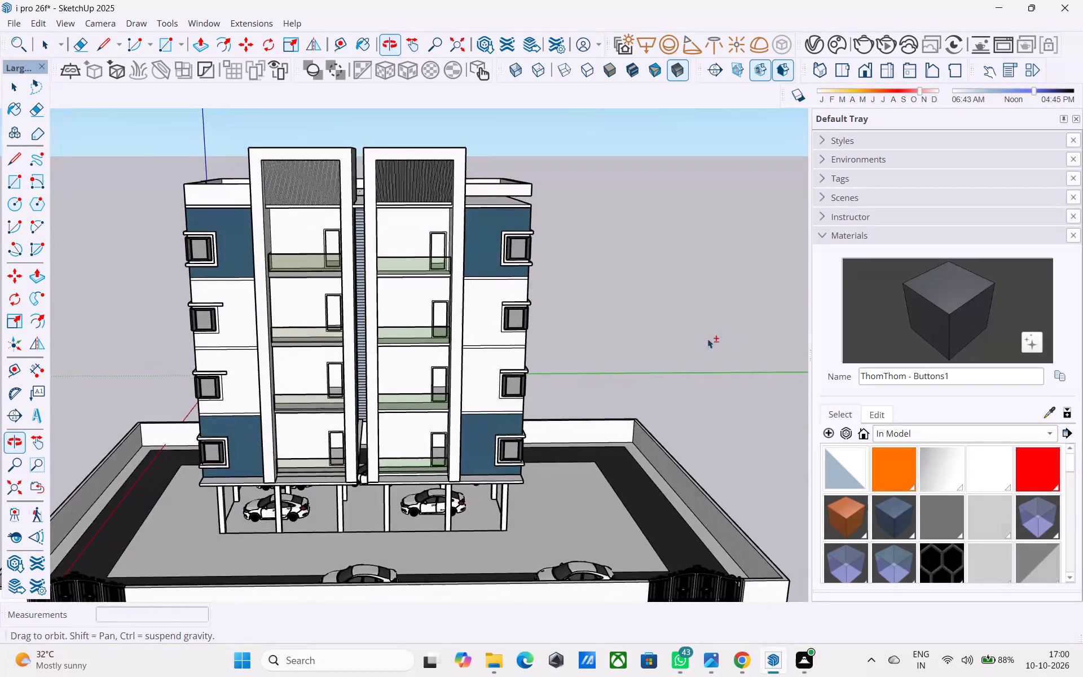
middle_drag(707, 338, 723, 339)
shift+middle_drag(645, 334, 698, 376)
scroll(591, 335, up, 3)
shift+middle_drag(258, 404, 293, 416)
middle_drag(394, 328, 376, 443)
scroll(330, 412, up, 2)
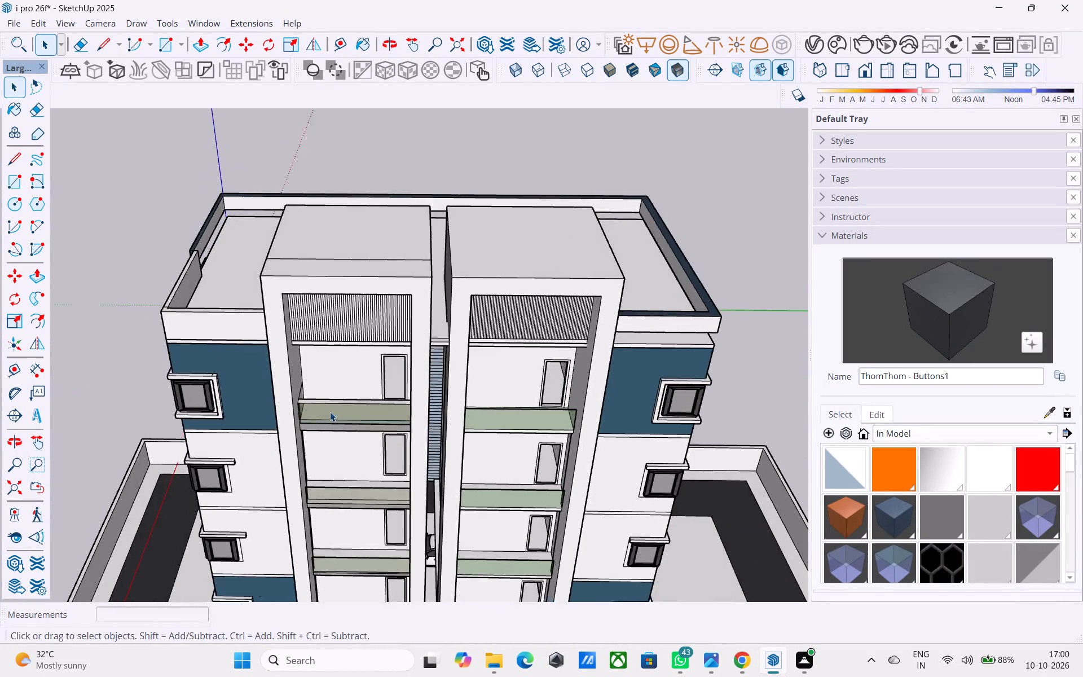
Inspect the glass railings, balcony slabs and door openings of both front balcony bays from close and oblique views.
scroll(330, 412, up, 2)
middle_drag(333, 410, 334, 430)
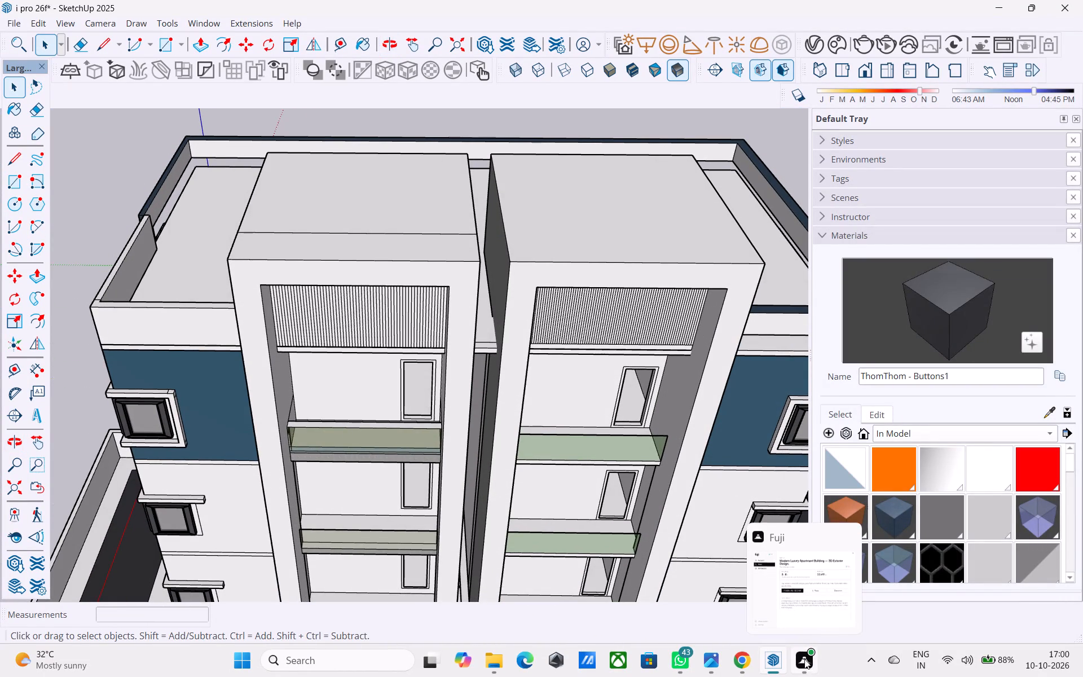
scroll(358, 397, up, 5)
middle_drag(369, 406, 359, 443)
shift+middle_drag(393, 478, 383, 418)
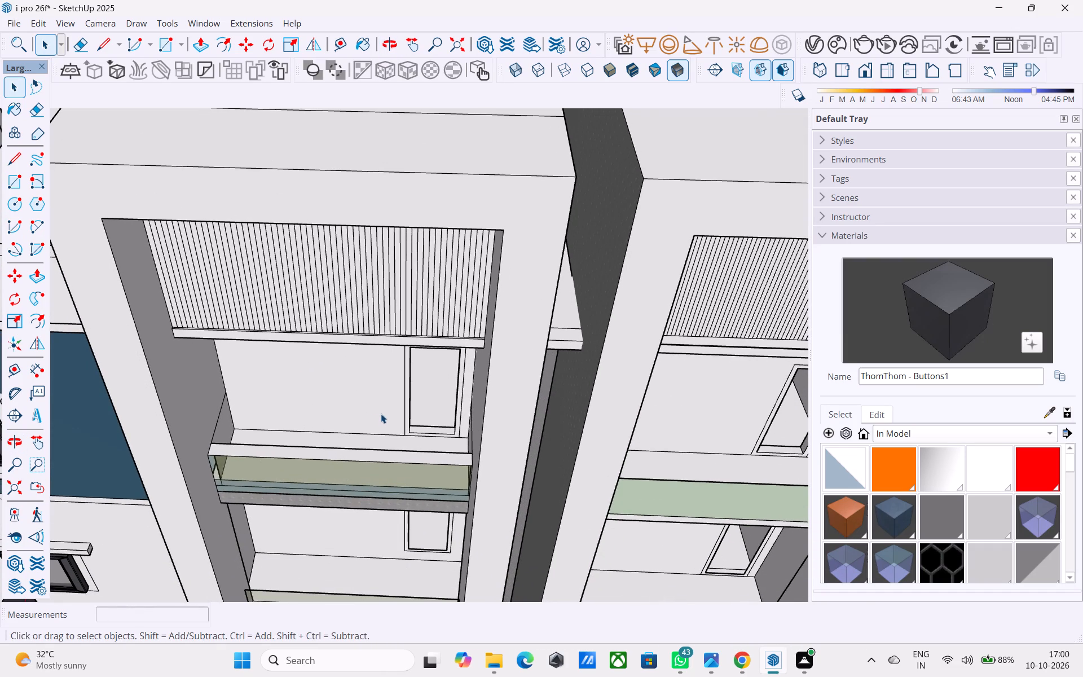
middle_drag(349, 428, 364, 350)
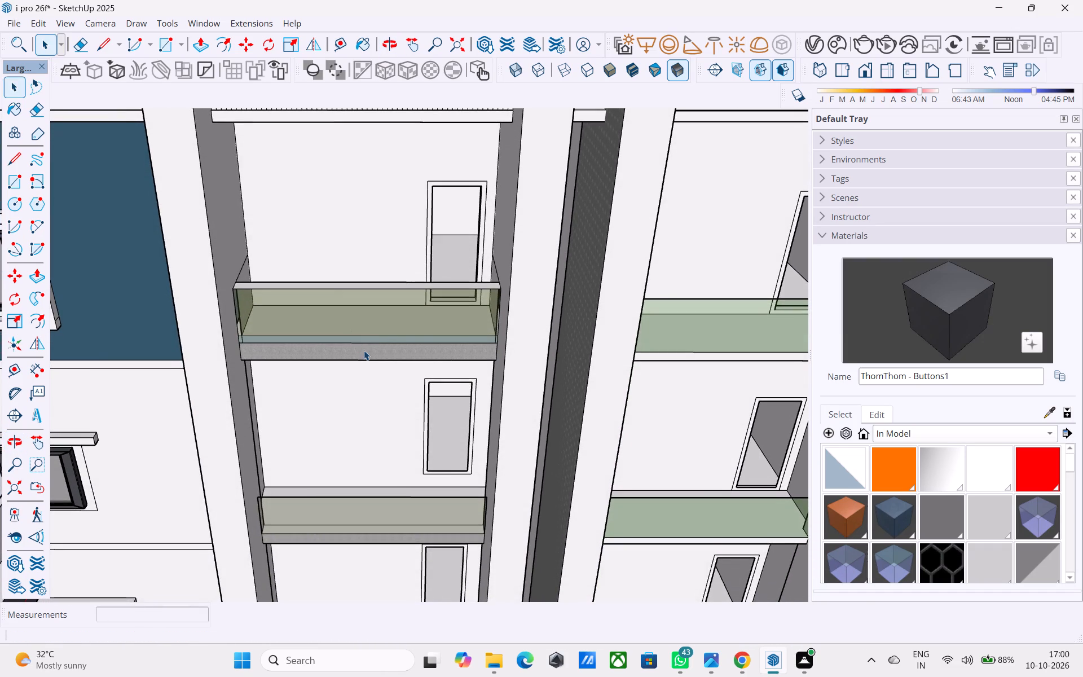
shift+middle_drag(364, 350, 321, 311)
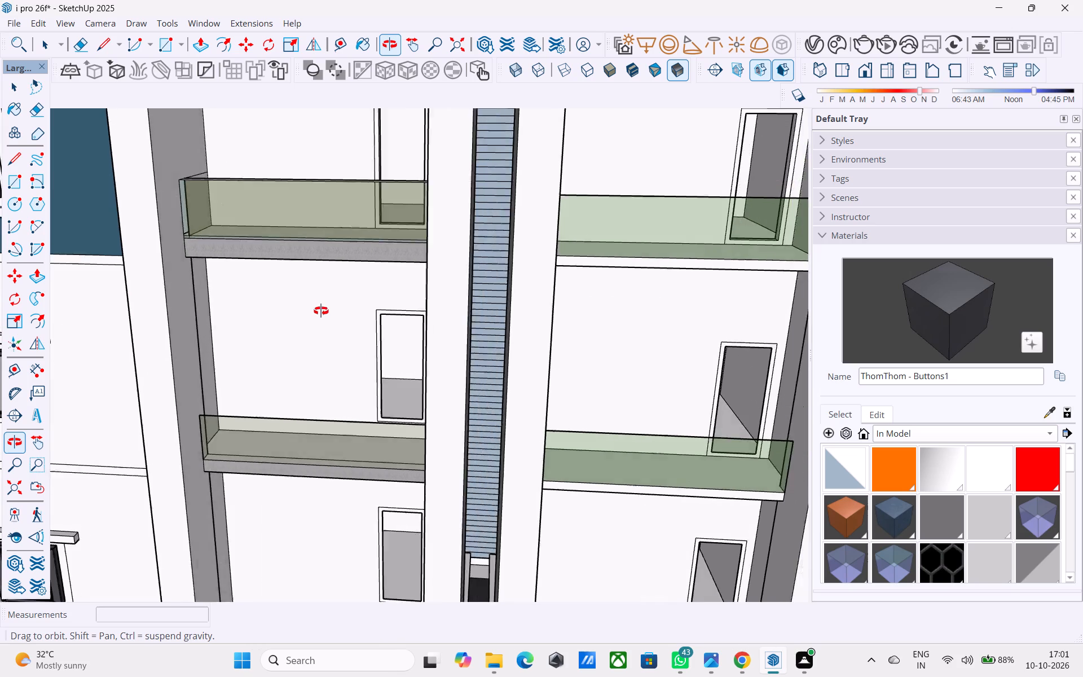
shift+middle_drag(321, 311, 297, 402)
scroll(102, 381, up, 9)
middle_drag(155, 358, 144, 346)
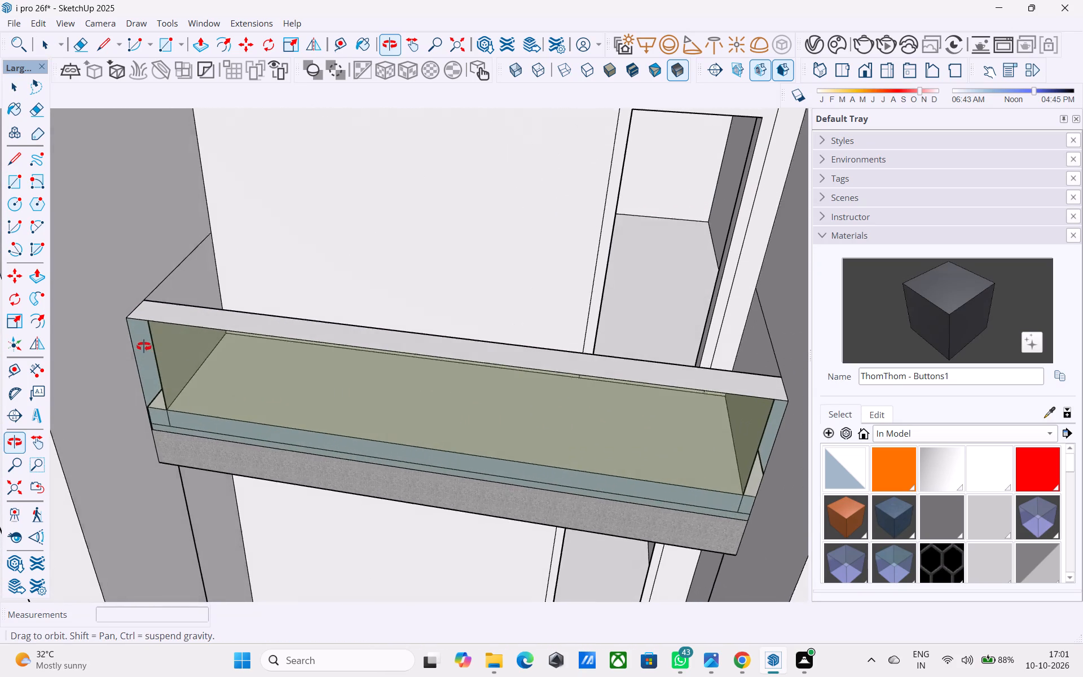
middle_drag(144, 346, 126, 271)
scroll(178, 348, up, 6)
middle_drag(166, 359, 81, 359)
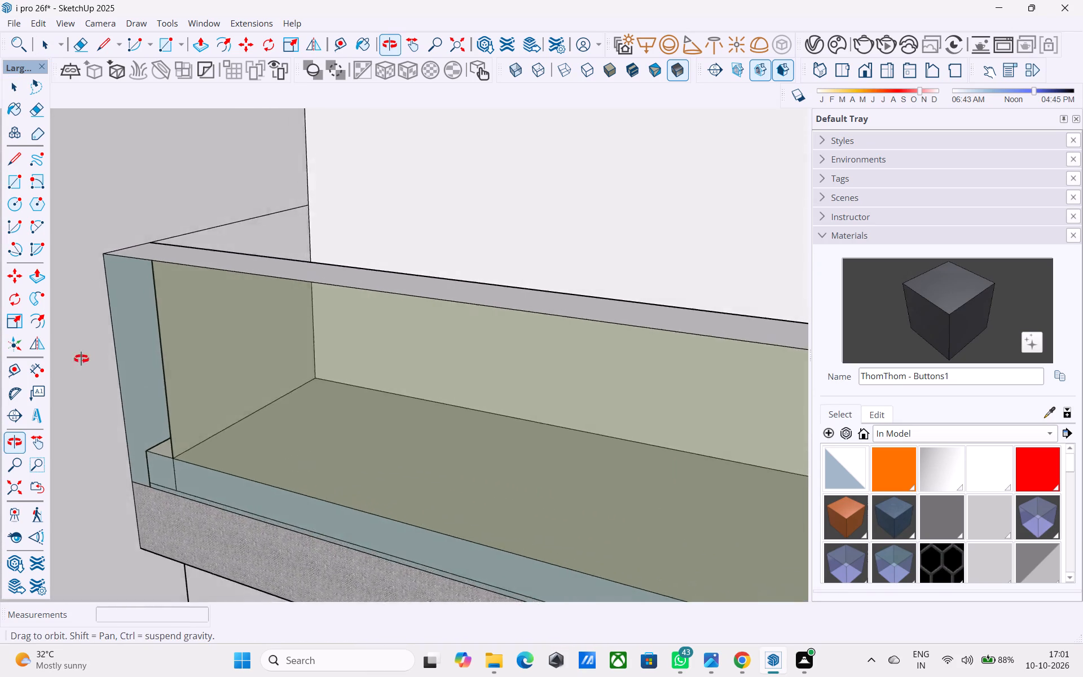
middle_drag(81, 359, 230, 333)
scroll(244, 329, down, 9)
shift+middle_drag(381, 365, 276, 396)
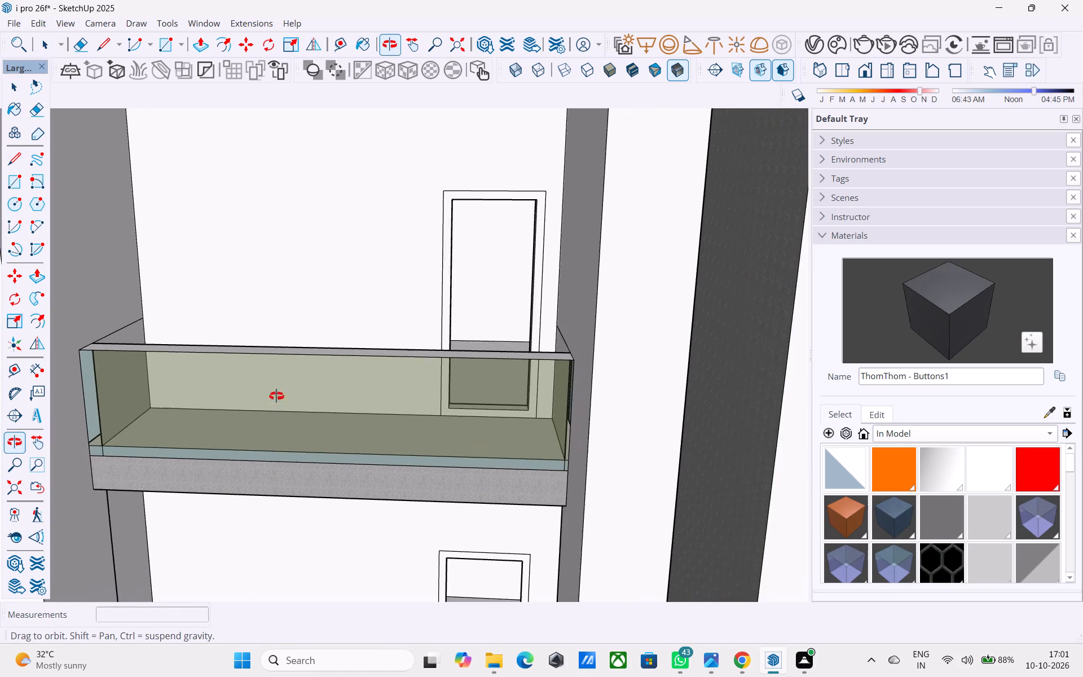
shift+middle_drag(276, 396, 275, 397)
scroll(272, 392, down, 9)
middle_drag(277, 405, 397, 421)
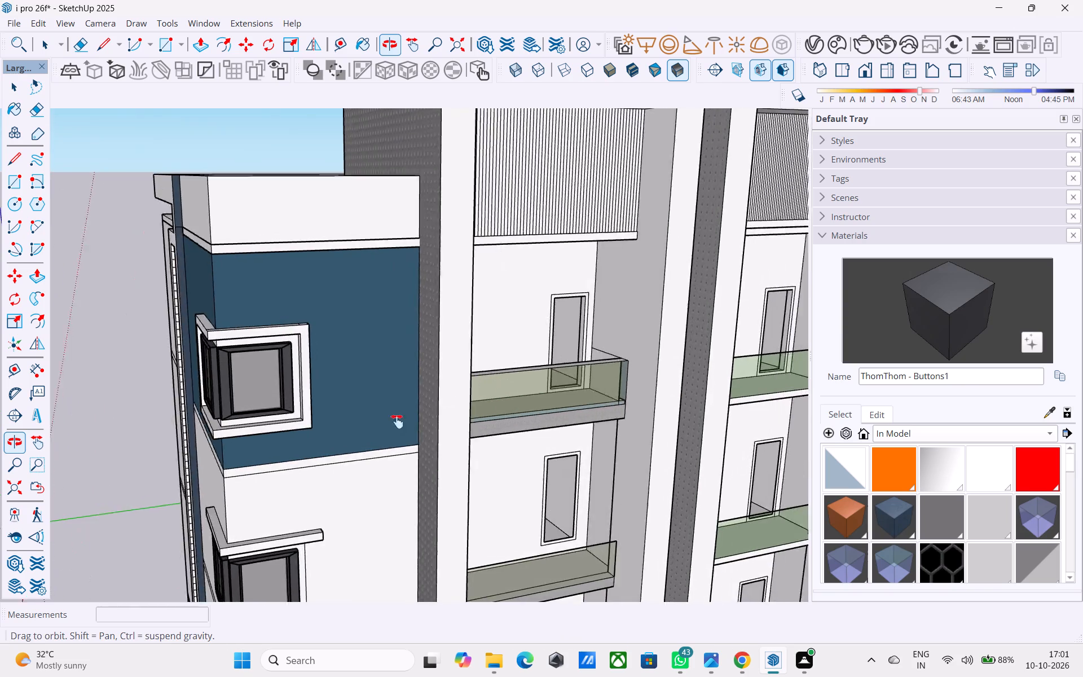
middle_drag(397, 421, 293, 434)
shift+middle_drag(332, 419, 227, 440)
shift+middle_drag(385, 385, 363, 423)
scroll(322, 430, up, 4)
middle_drag(307, 431, 298, 466)
scroll(298, 466, up, 2)
shift+middle_drag(295, 468, 327, 285)
scroll(391, 294, down, 6)
middle_drag(384, 328, 381, 345)
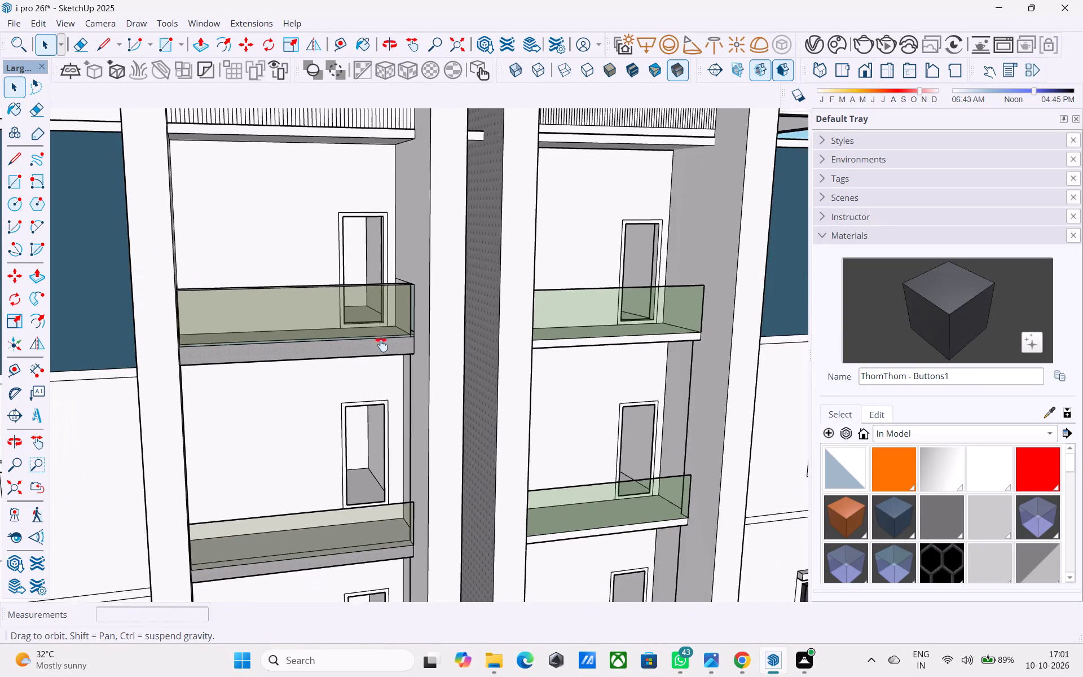
middle_drag(381, 345, 361, 424)
scroll(352, 446, down, 2)
middle_drag(351, 449, 360, 447)
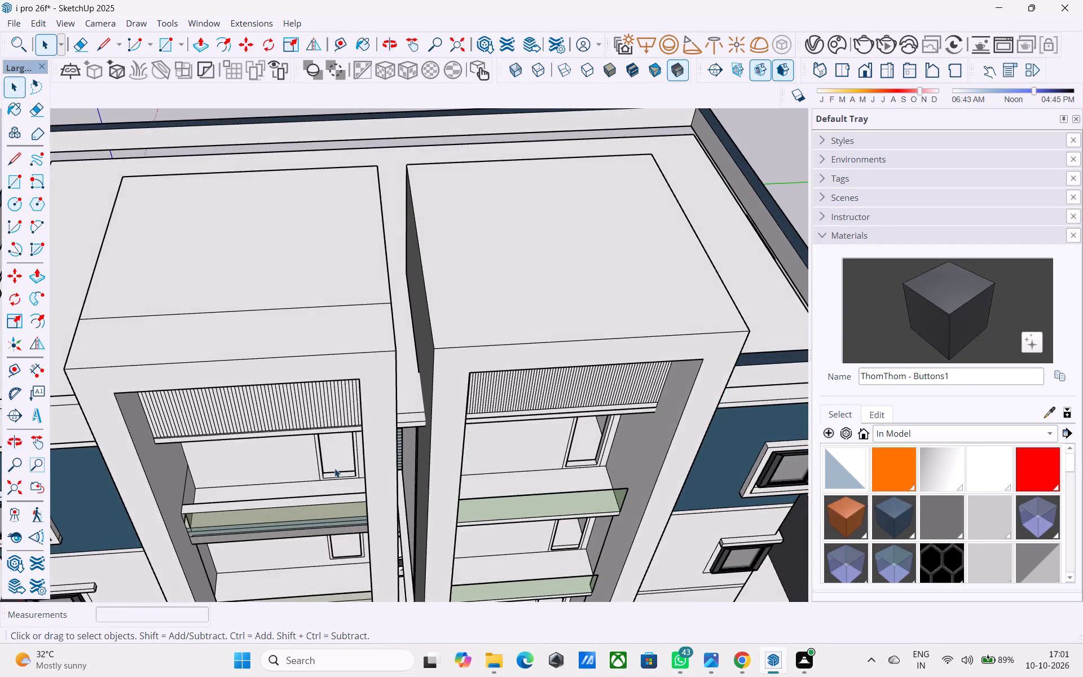
Place guides on the top balcony's back wall 3' above the floor edge and 2' from the door frame's side.
shift+middle_drag(325, 482, 363, 421)
scroll(332, 440, up, 3)
key(t)
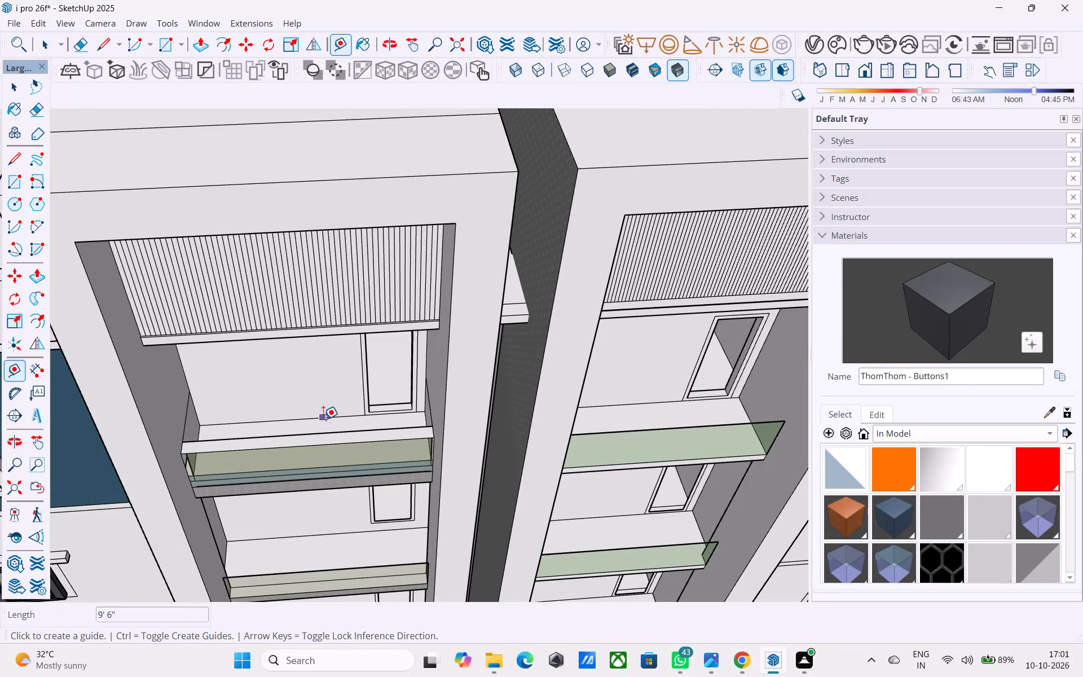
click(324, 418)
middle_drag(341, 364, 383, 293)
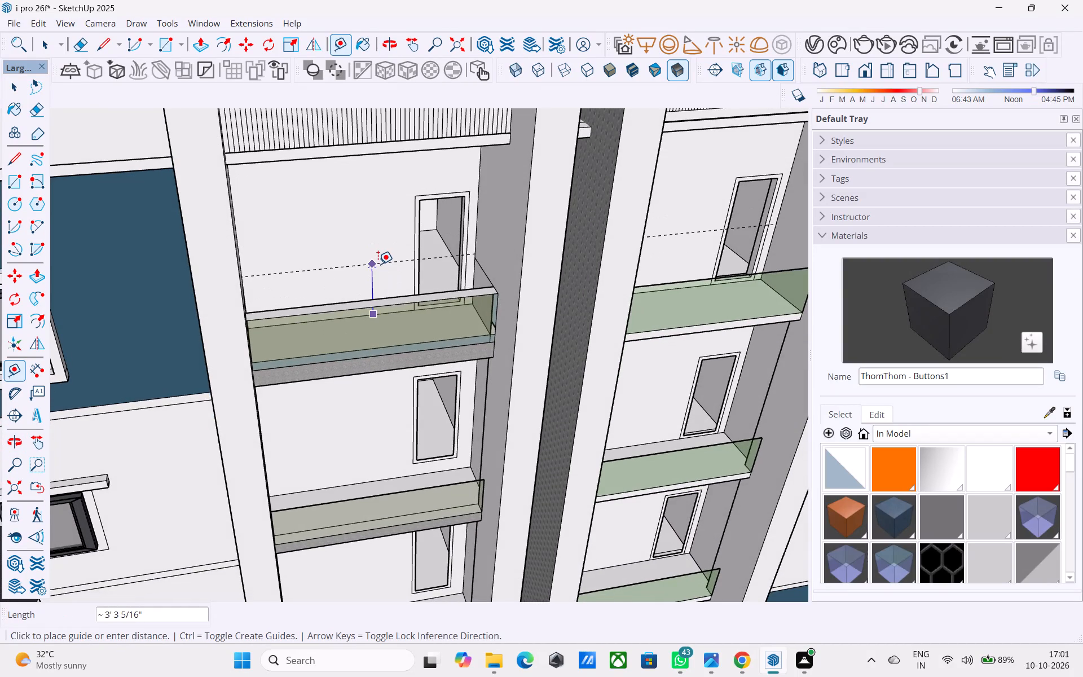
text(3')
key(Return)
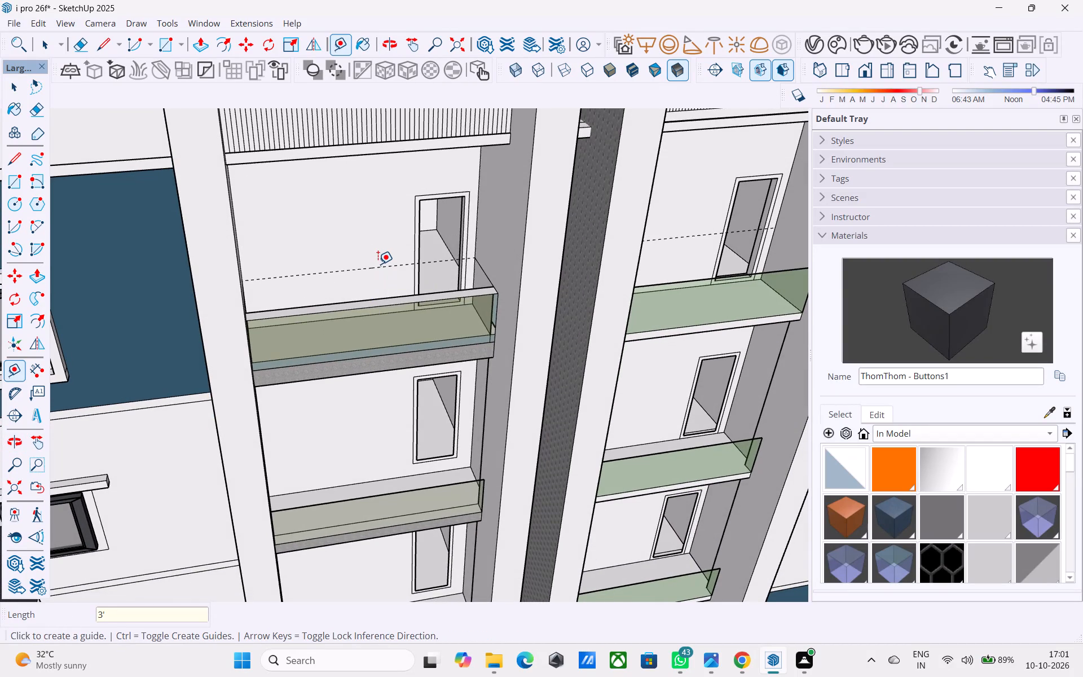
click(414, 237)
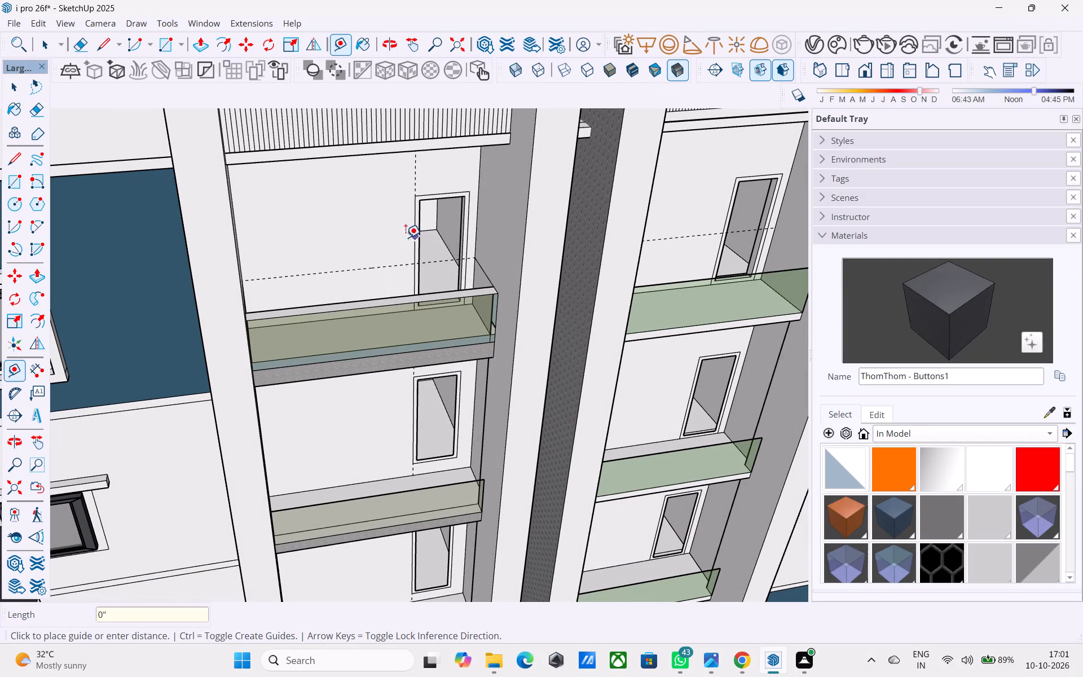
text(2')
key(Return)
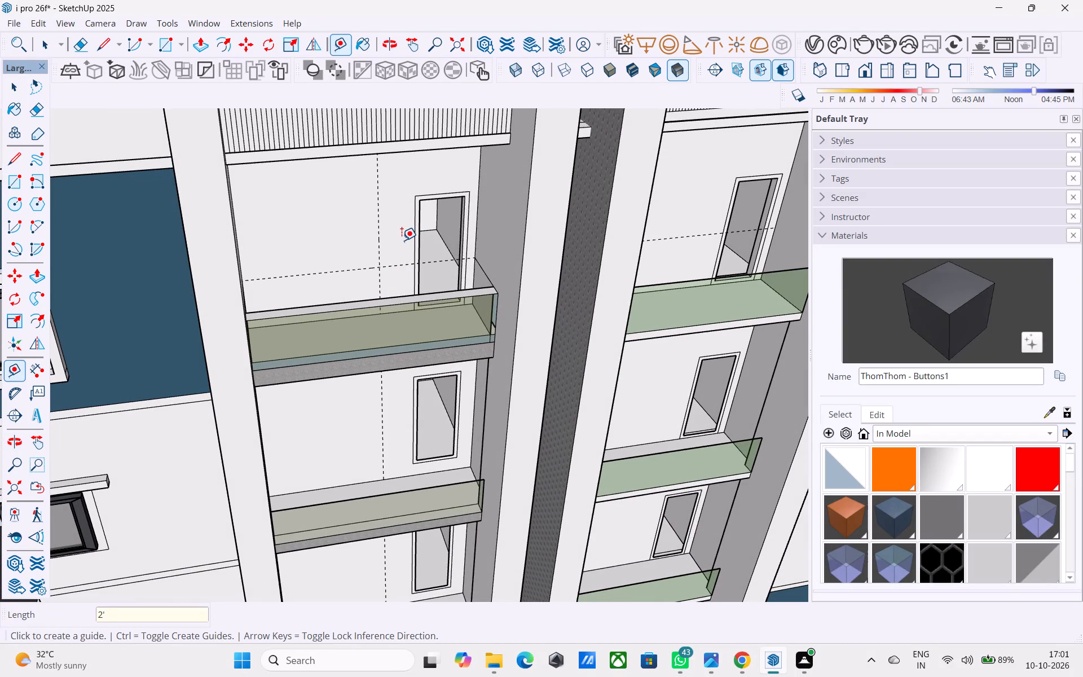
key(space)
Draw a 4' by 4' window square on the top balcony's wall from the intersection of the guides.
key(r)
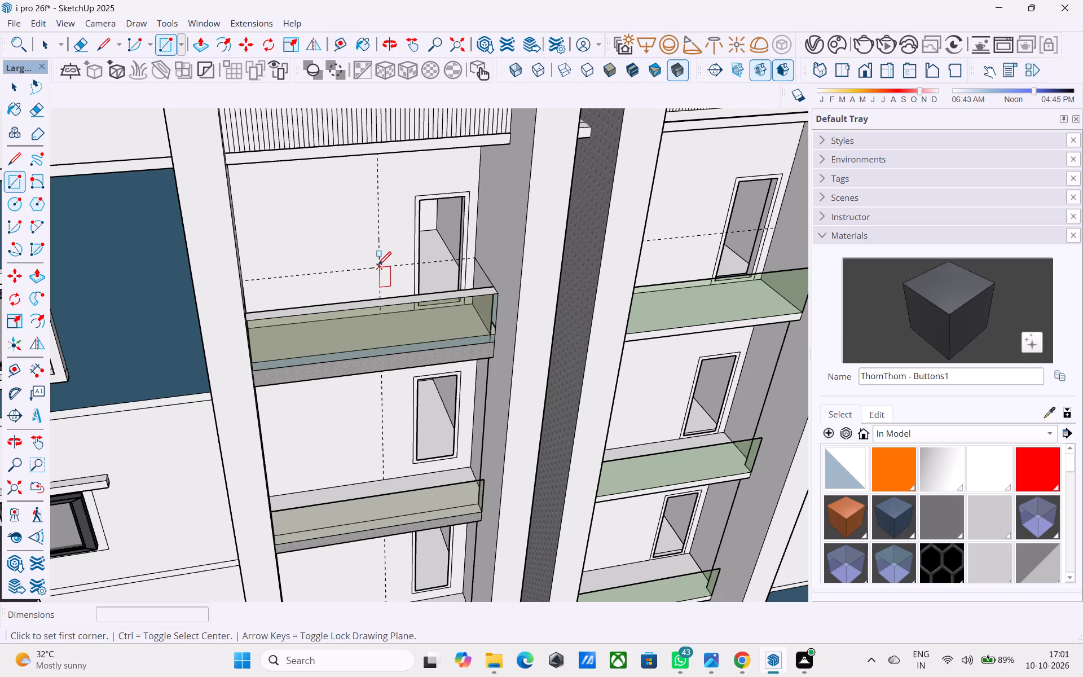
click(378, 266)
text(4',4')
key(Return)
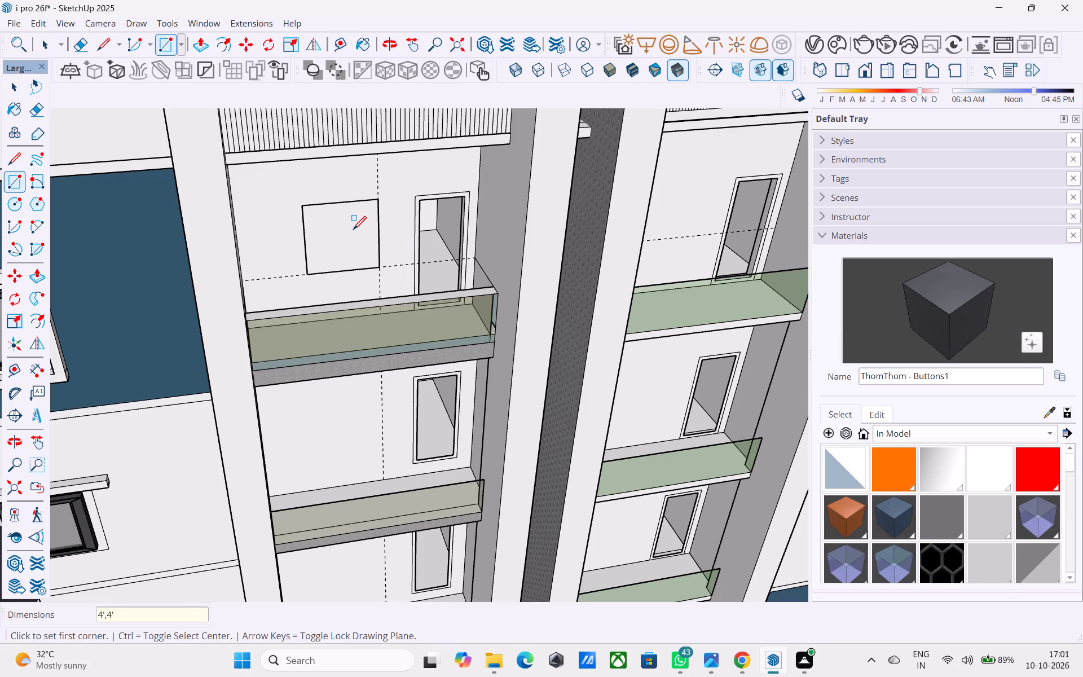
key(space)
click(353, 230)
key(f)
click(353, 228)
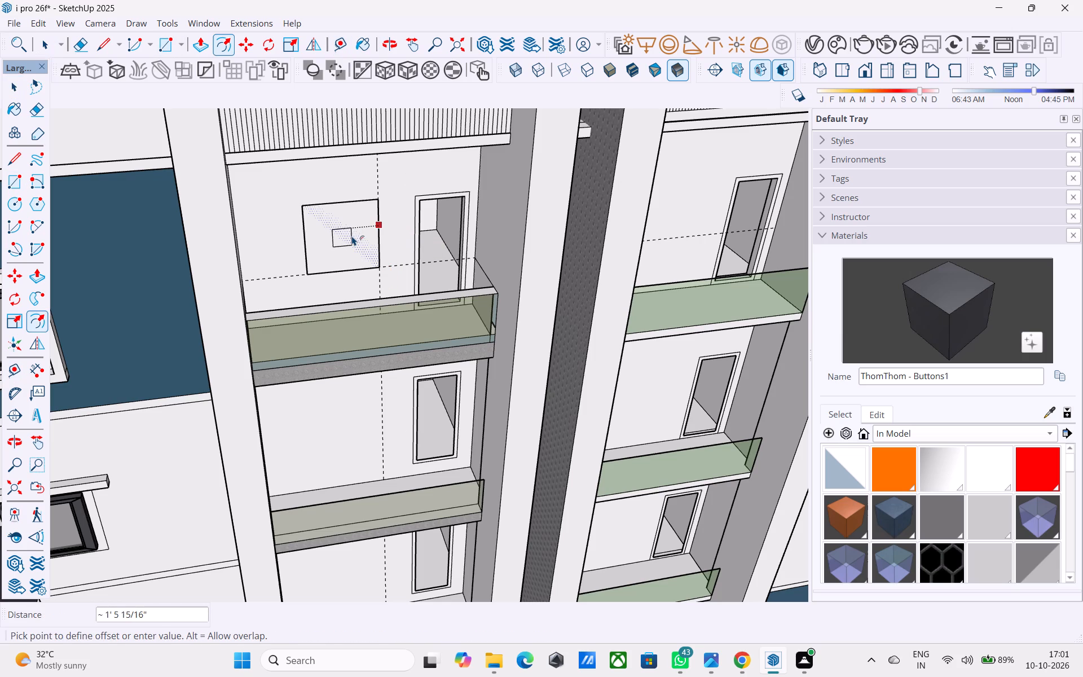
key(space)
Delete the face inside the 4' window square, keeping its outline.
click(352, 236)
key(space)
click(352, 236)
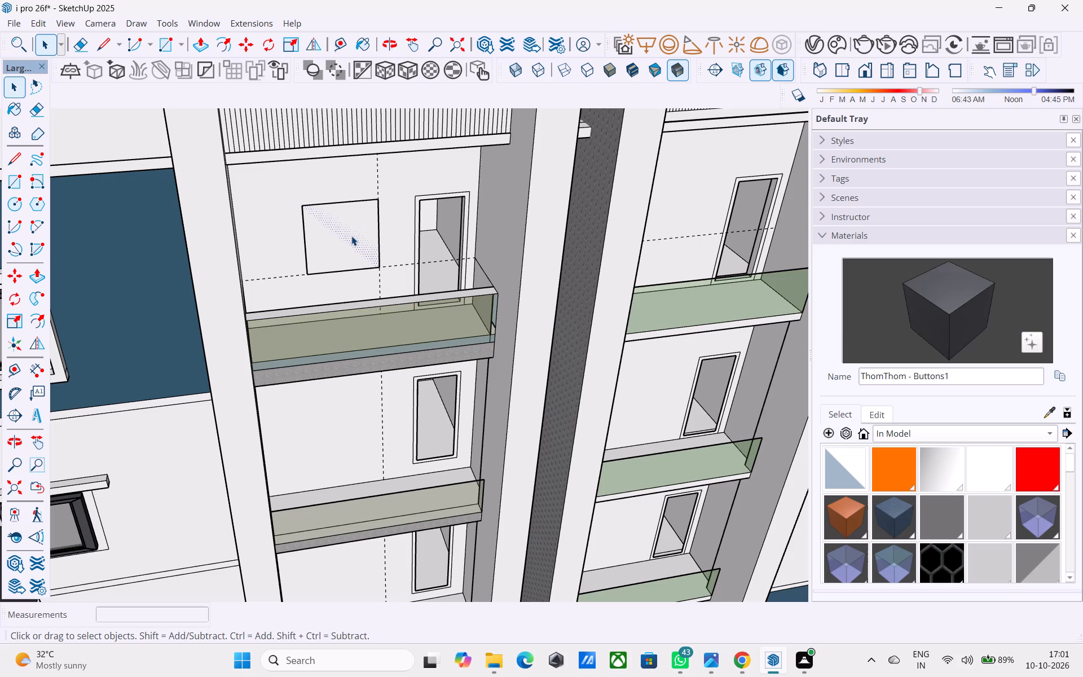
key(Delete)
Open the balcony bay's group and redraw the window square on the wall over the existing 4' outline.
click(351, 236)
double_click(351, 236)
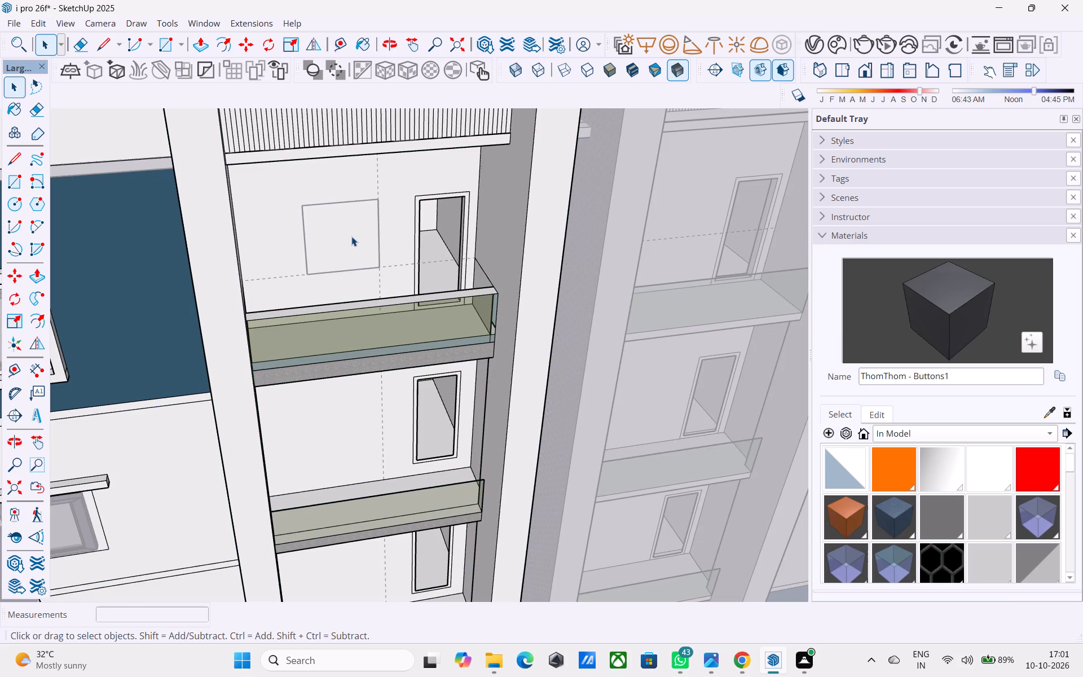
scroll(351, 236, down, 10)
scroll(351, 237, up, 4)
scroll(351, 236, down, 4)
scroll(351, 236, up, 6)
key(r)
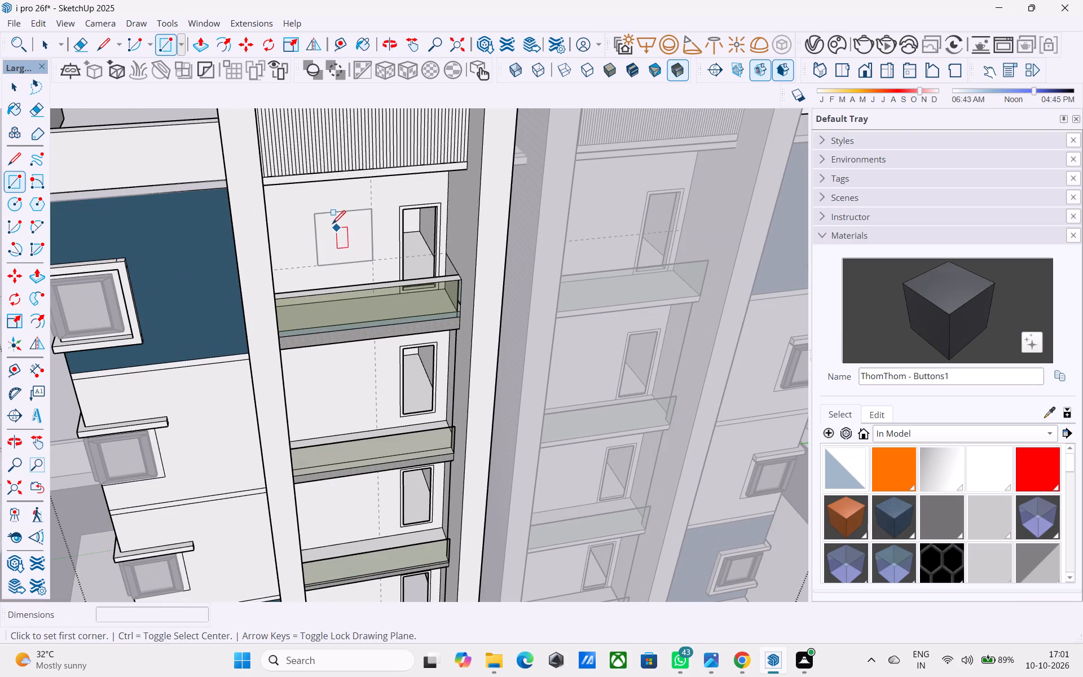
click(312, 217)
click(373, 256)
key(space)
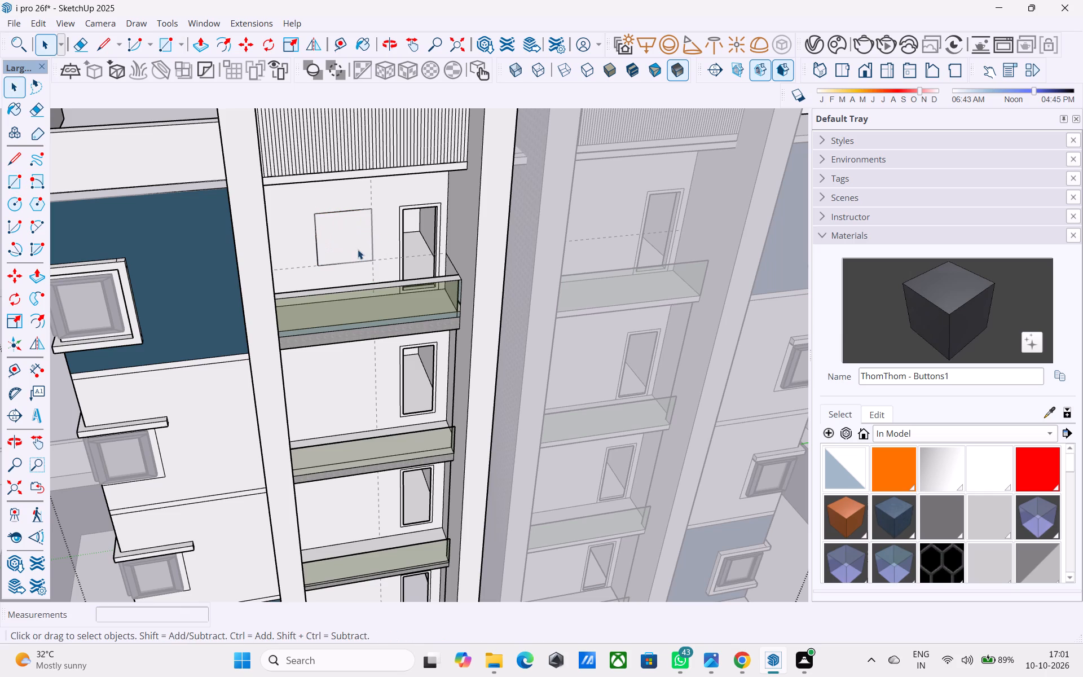
Offset the window square 3" inward to form its frame.
click(358, 249)
key(f)
click(359, 249)
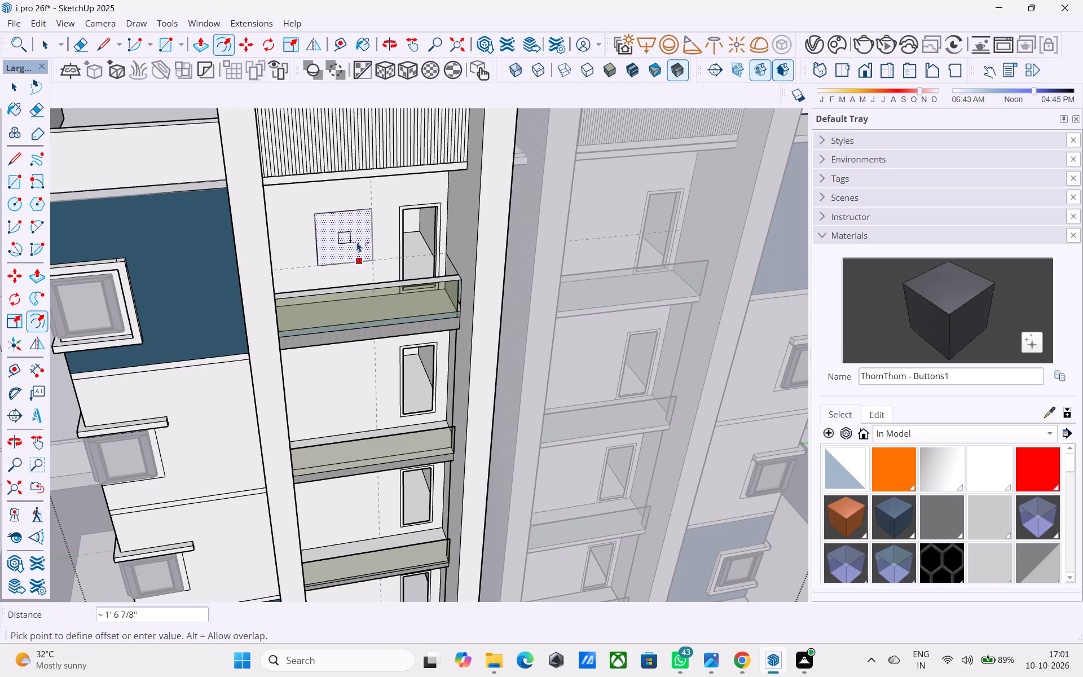
text(3")
key(Return)
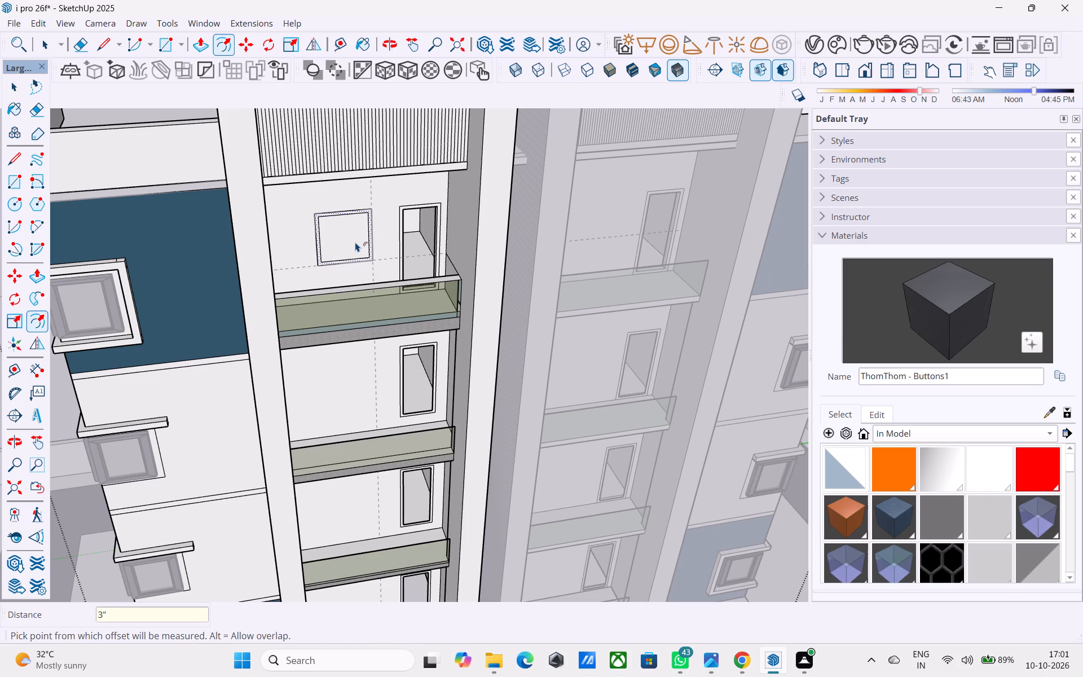
key(space)
Copy the window frame from the top balcony to the three lower balconies, aligning each copy by the door frame's upper corner.
scroll(295, 218, up, 5)
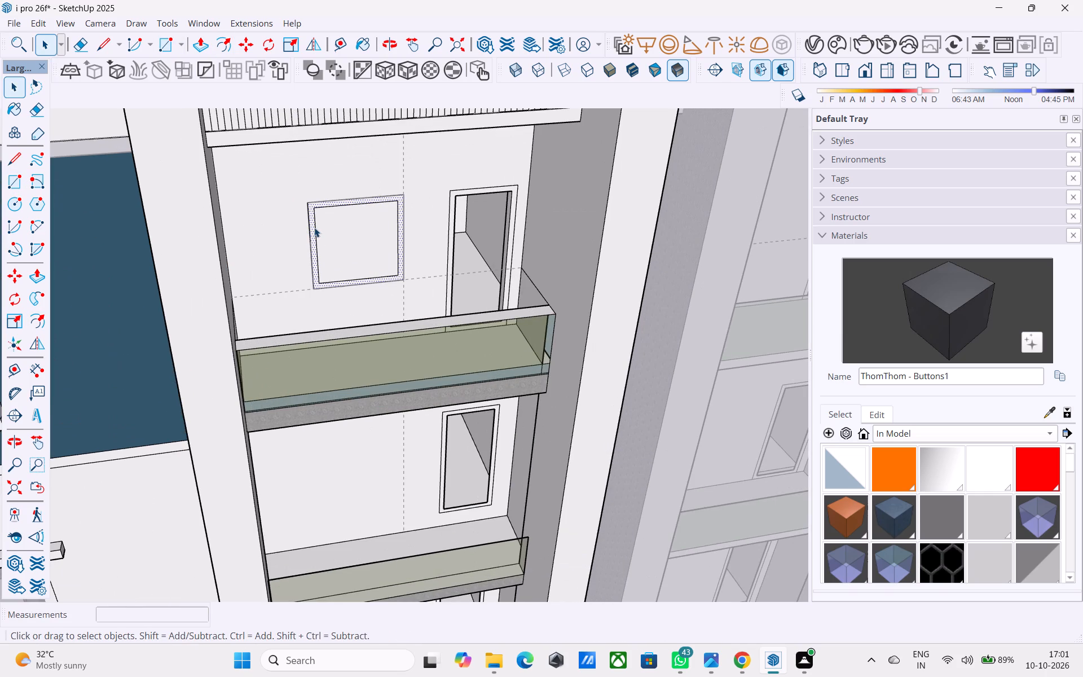
click(312, 226)
key(m)
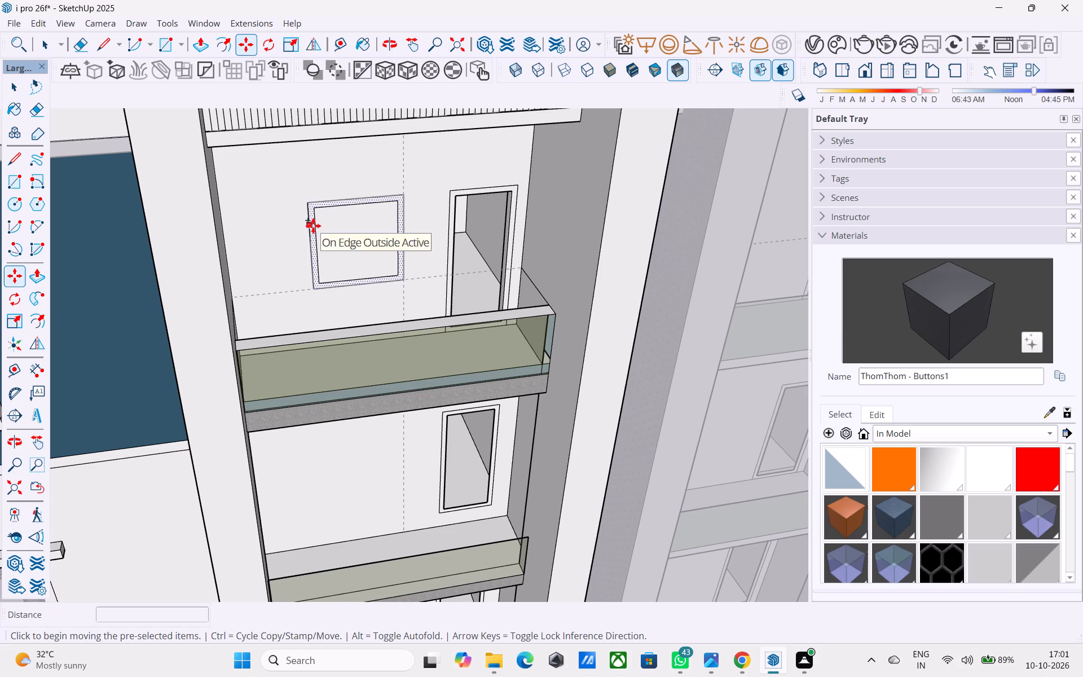
click(450, 189)
middle_drag(458, 457, 436, 407)
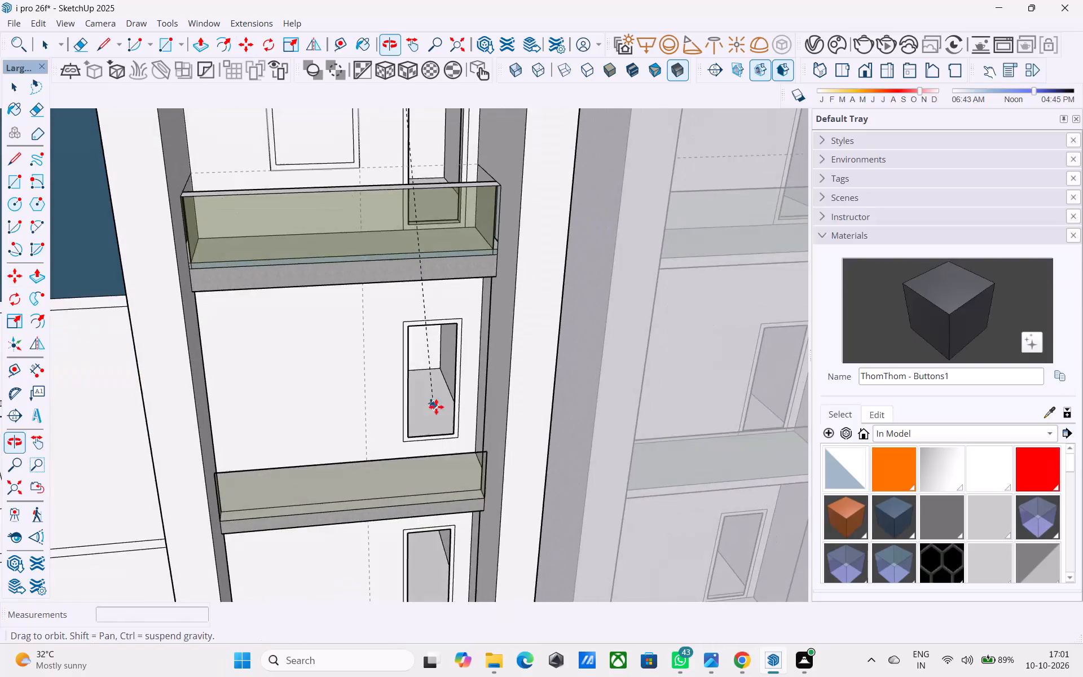
middle_drag(436, 407, 436, 409)
scroll(419, 332, up, 3)
click(399, 311)
scroll(395, 300, down, 7)
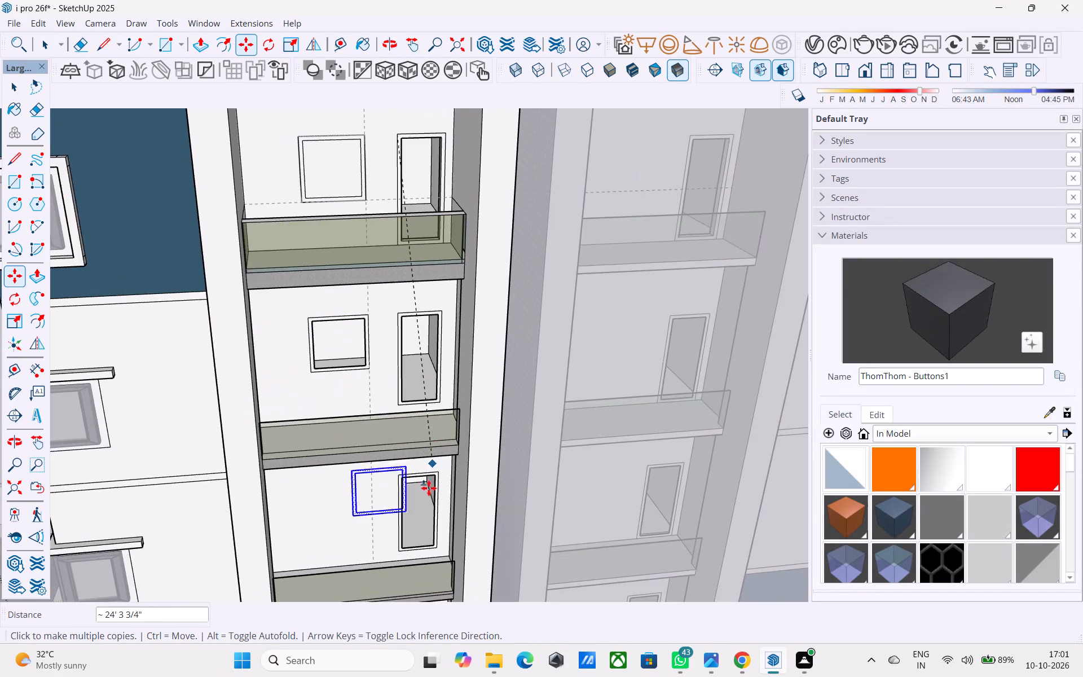
scroll(421, 498, up, 6)
click(384, 452)
scroll(346, 285, down, 6)
scroll(351, 239, down, 4)
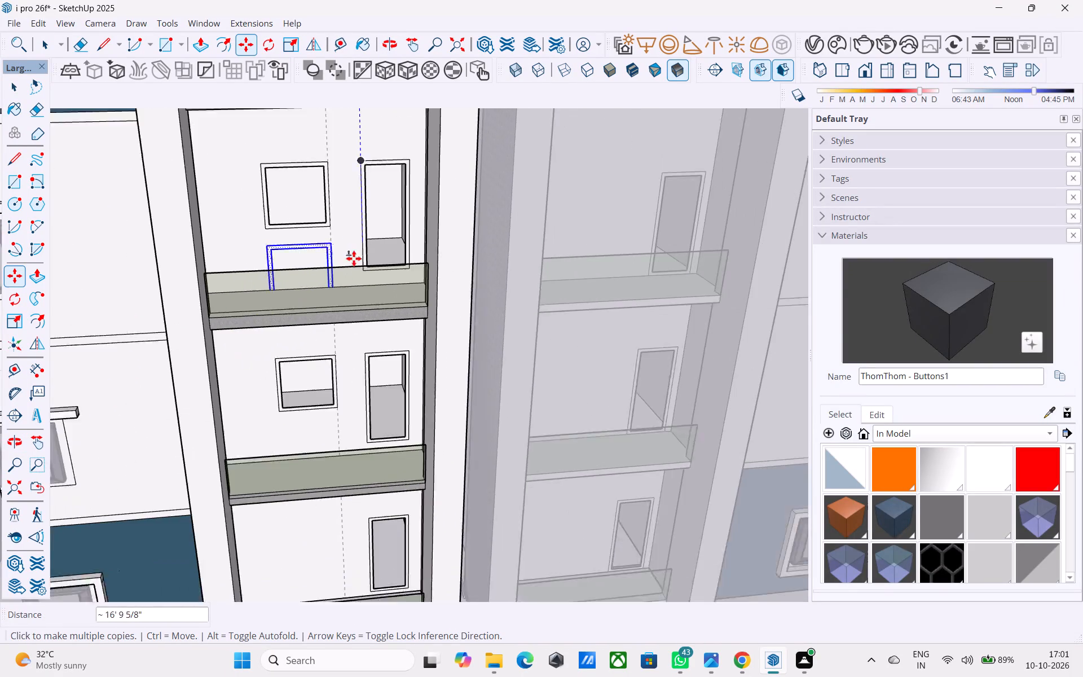
scroll(385, 513, up, 4)
click(361, 487)
scroll(281, 384, down, 16)
key(space)
Push the inner face of the top balcony's window into the wall to open it, and close the group.
scroll(432, 317, down, 2)
shift+middle_drag(432, 318, 453, 372)
scroll(347, 332, up, 7)
scroll(267, 275, up, 2)
click(267, 273)
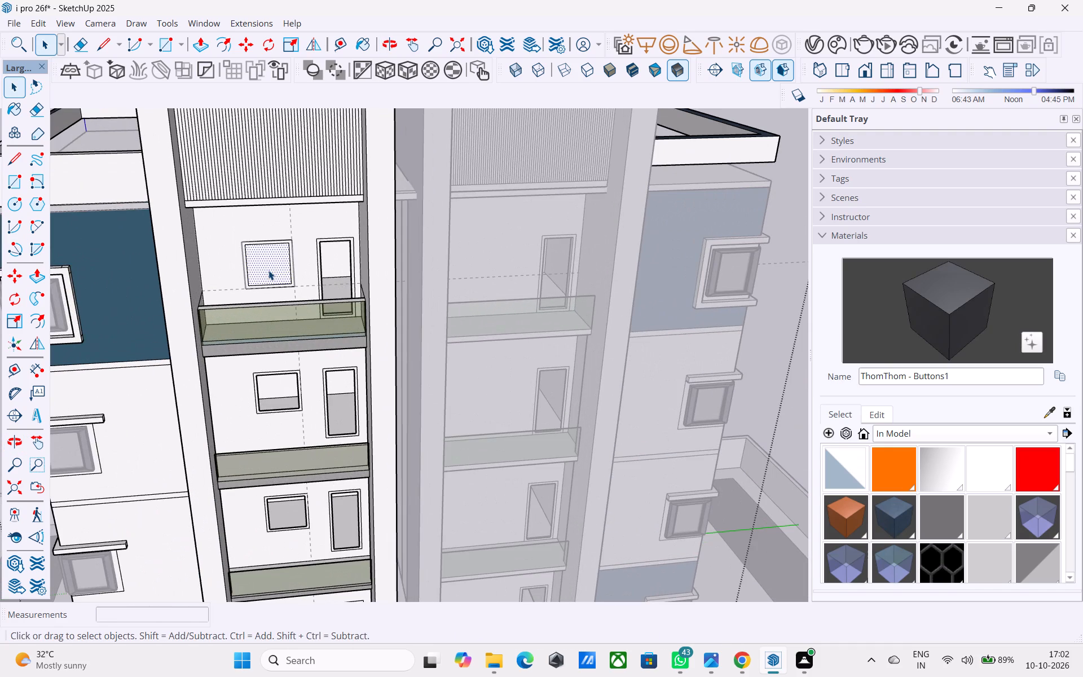
key(p)
click(270, 269)
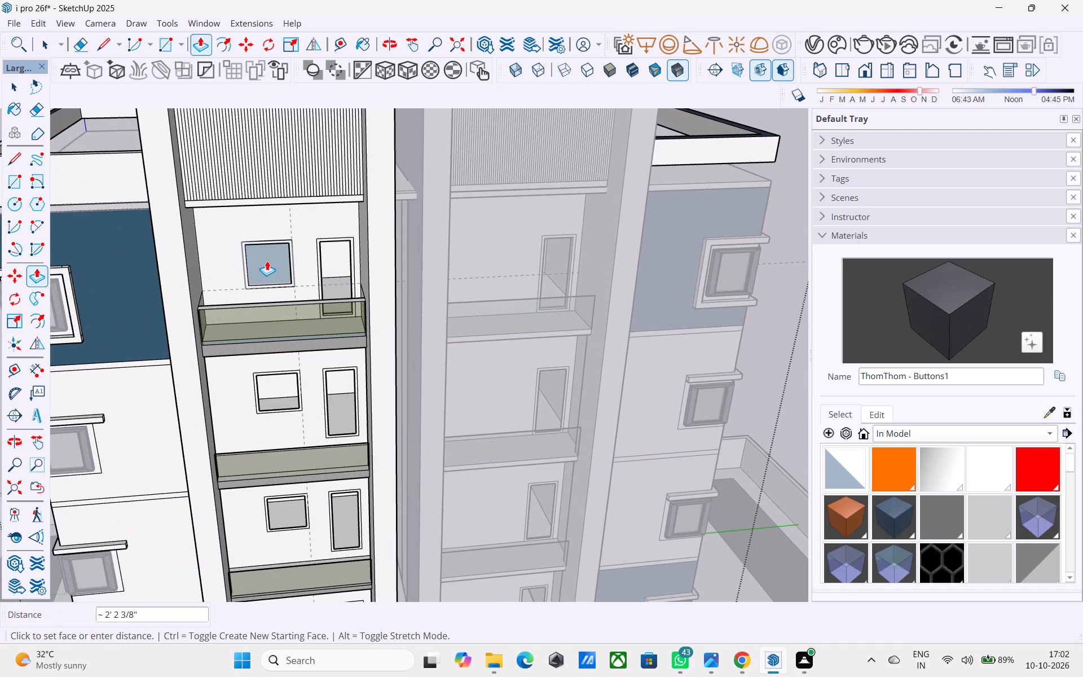
scroll(267, 257, up, 10)
click(267, 252)
scroll(254, 264, down, 3)
scroll(248, 277, up, 1)
scroll(247, 278, down, 2)
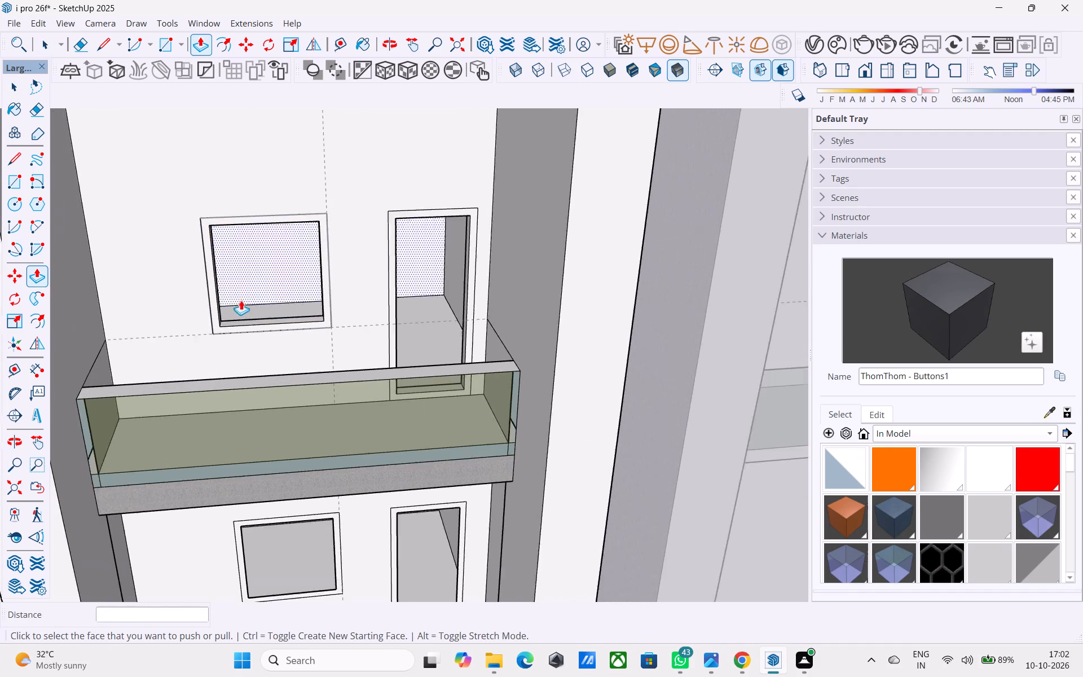
scroll(241, 300, down, 4)
key(space)
scroll(294, 306, down, 10)
click(660, 226)
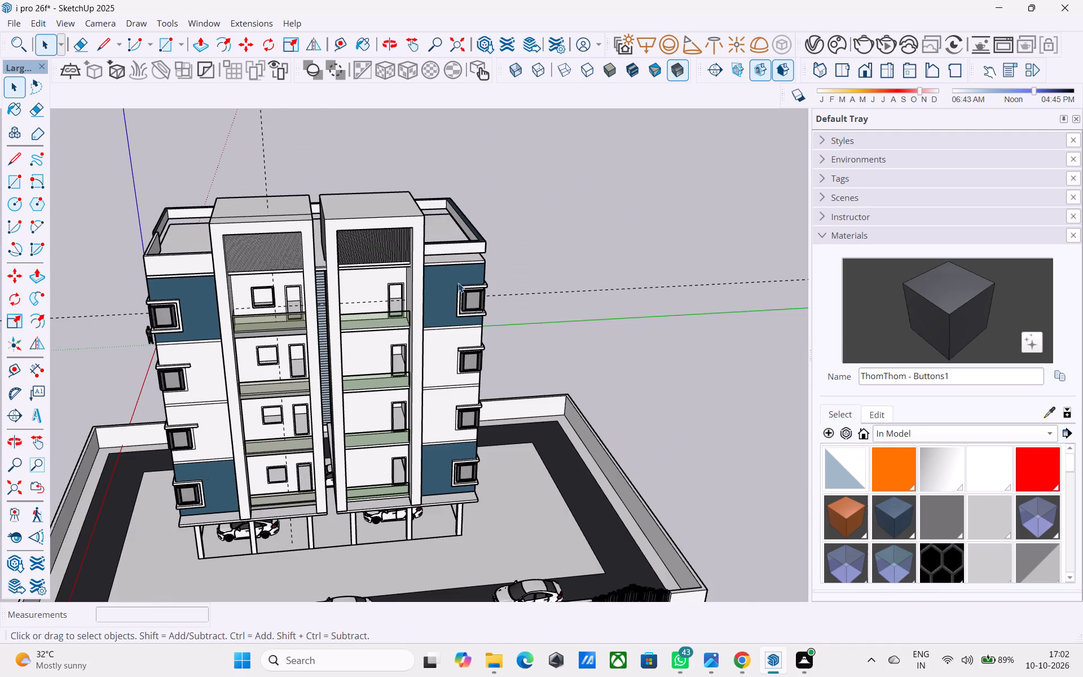
Open the other balcony bay's group and place a vertical guide 2' from the top balcony's door frame, on the window side.
shift+middle_drag(457, 283, 520, 322)
scroll(490, 331, up, 16)
middle_drag(432, 320, 432, 309)
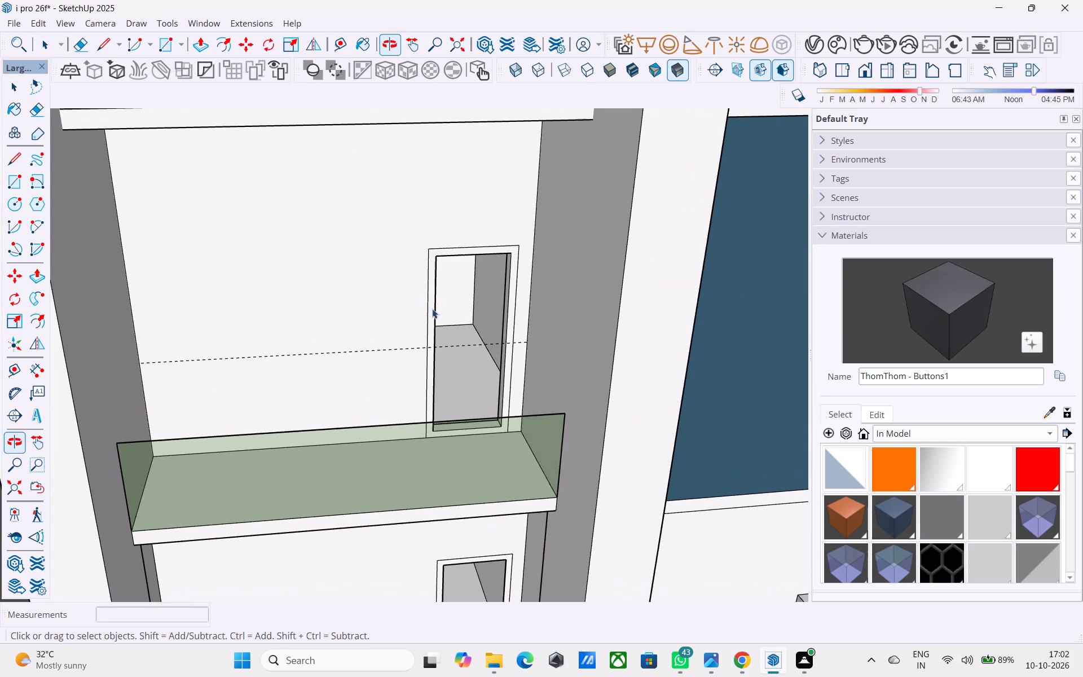
middle_drag(432, 309, 430, 304)
double_click(425, 327)
scroll(425, 328, up, 3)
key(t)
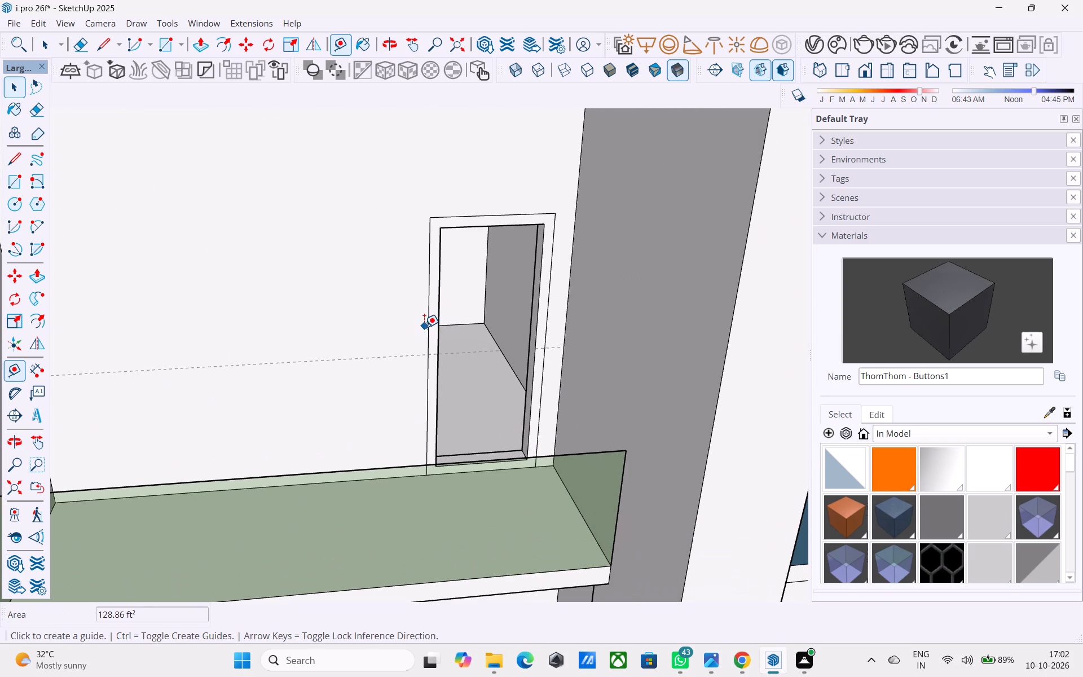
click(426, 324)
key(2)
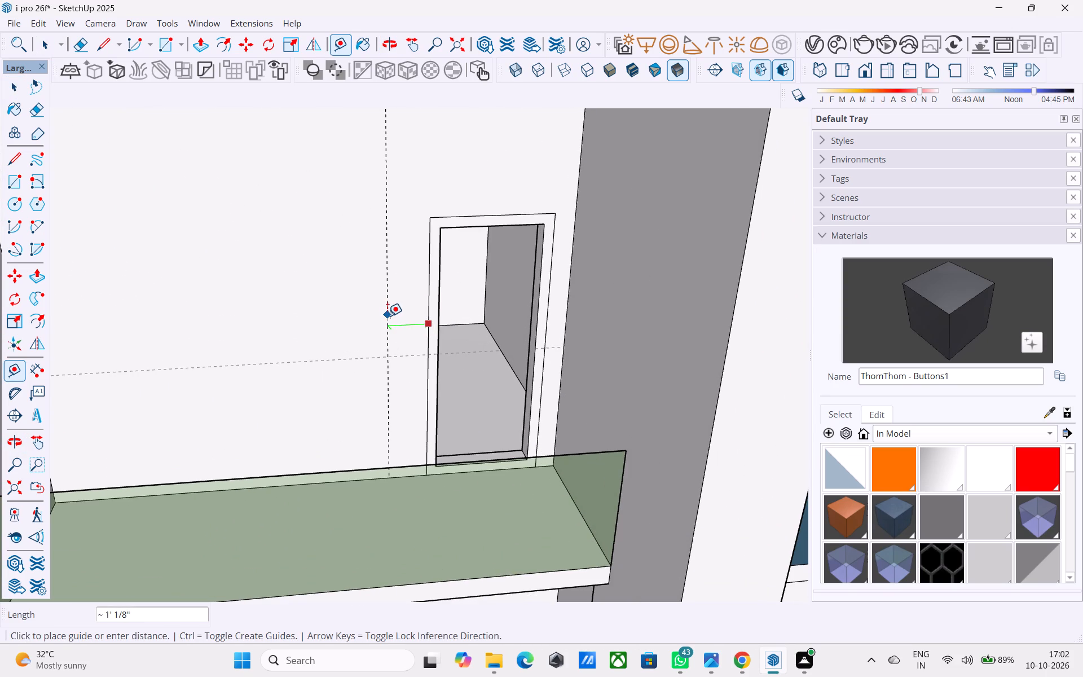
key(apostrophe)
key(Return)
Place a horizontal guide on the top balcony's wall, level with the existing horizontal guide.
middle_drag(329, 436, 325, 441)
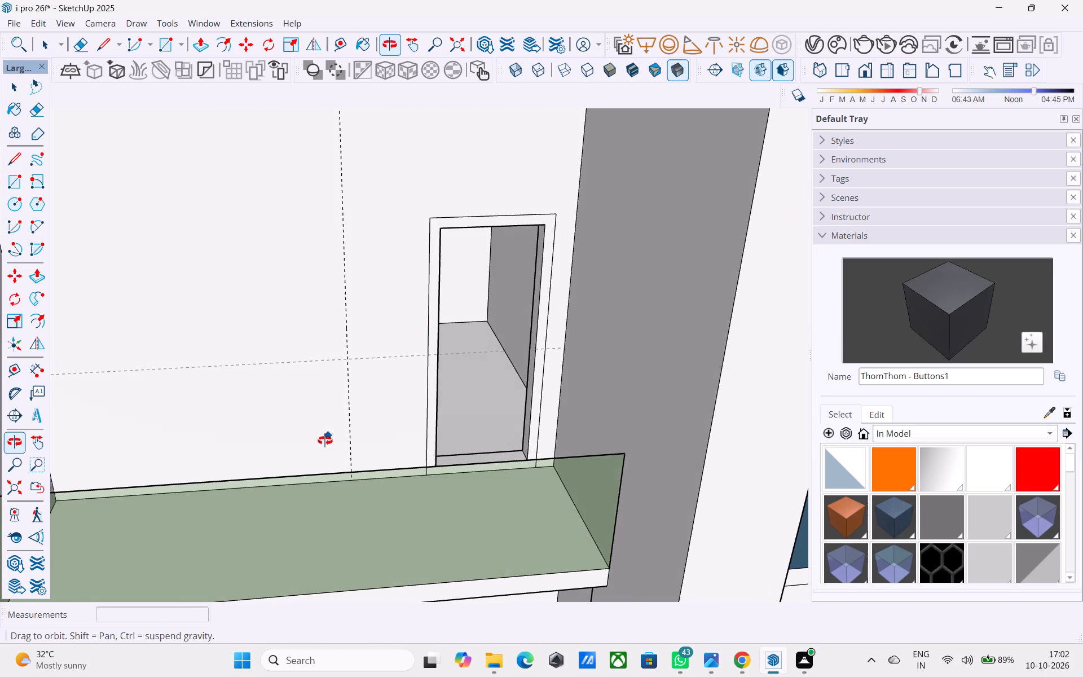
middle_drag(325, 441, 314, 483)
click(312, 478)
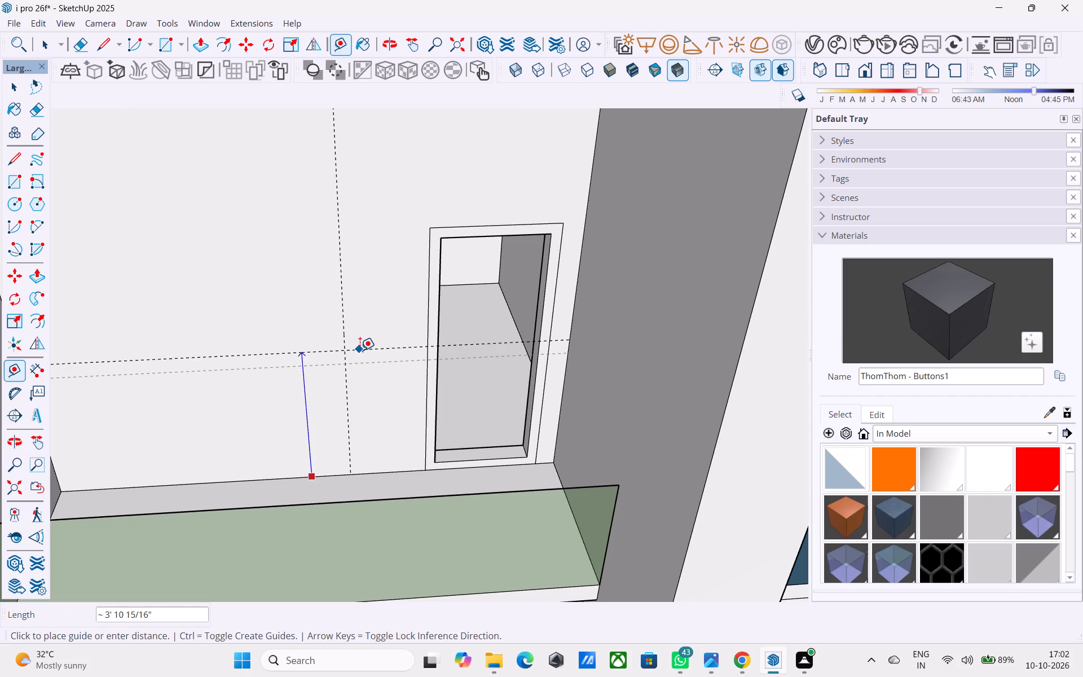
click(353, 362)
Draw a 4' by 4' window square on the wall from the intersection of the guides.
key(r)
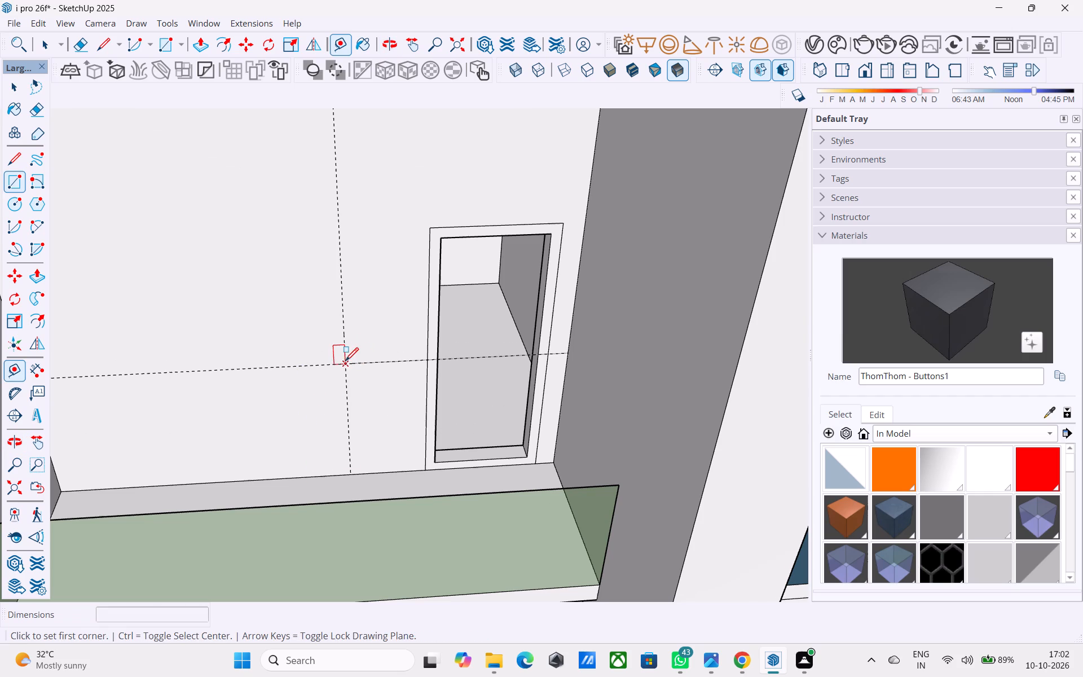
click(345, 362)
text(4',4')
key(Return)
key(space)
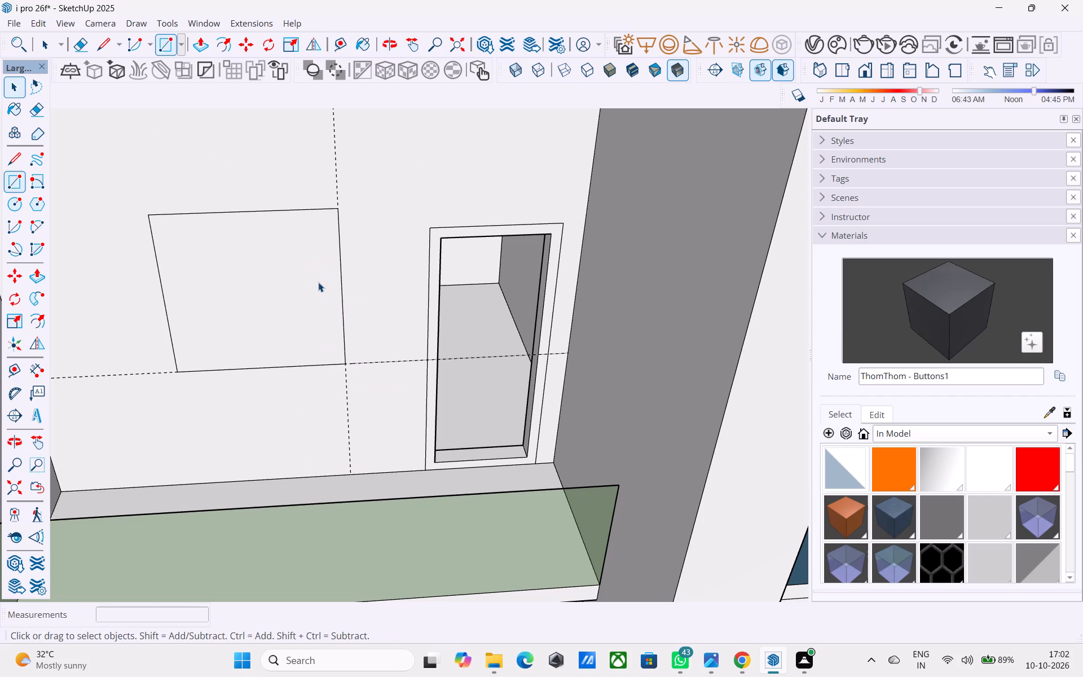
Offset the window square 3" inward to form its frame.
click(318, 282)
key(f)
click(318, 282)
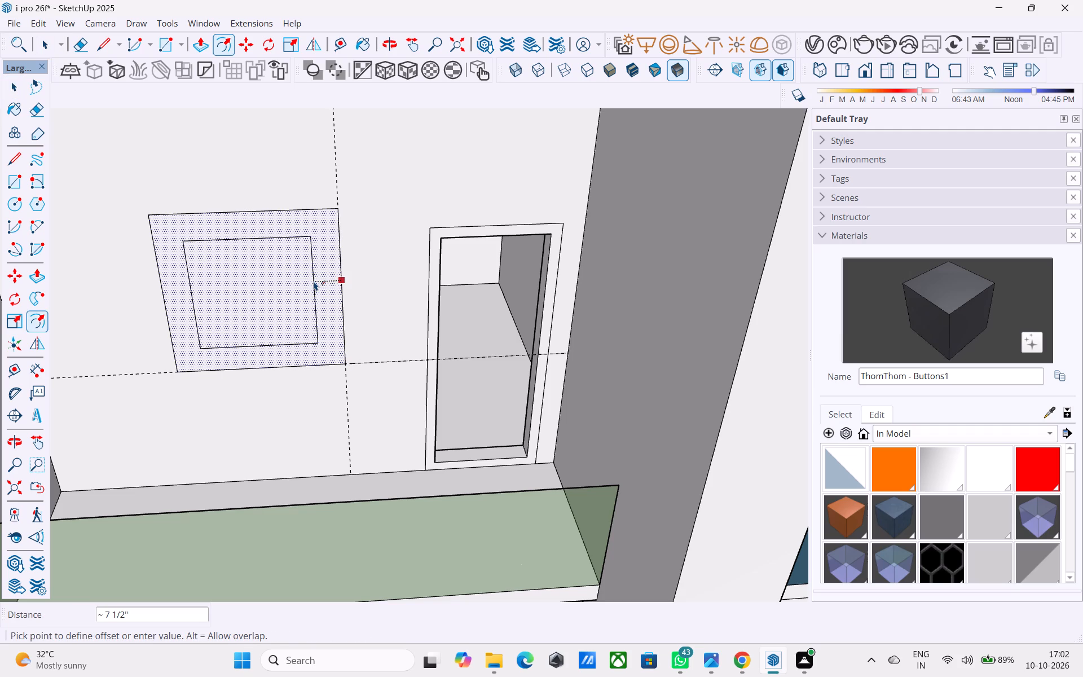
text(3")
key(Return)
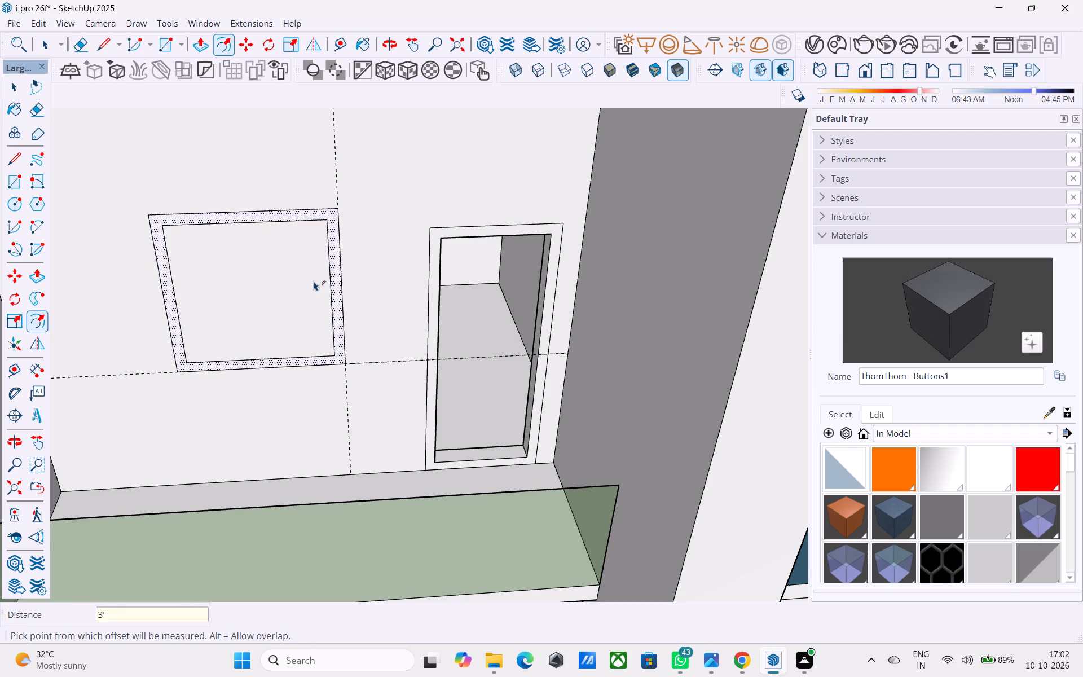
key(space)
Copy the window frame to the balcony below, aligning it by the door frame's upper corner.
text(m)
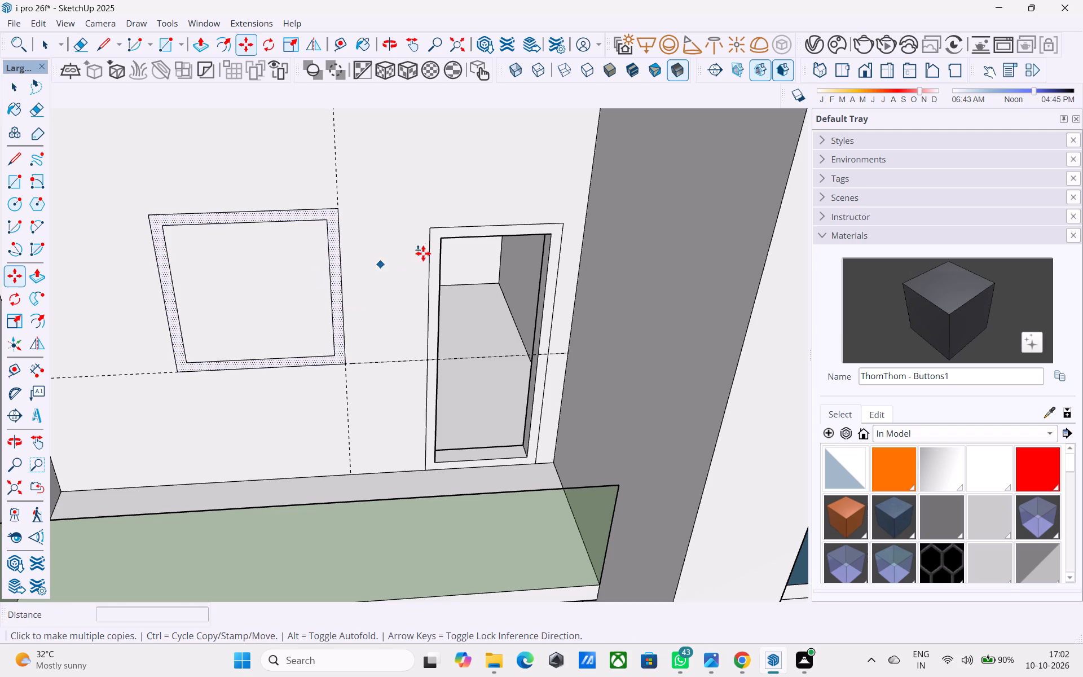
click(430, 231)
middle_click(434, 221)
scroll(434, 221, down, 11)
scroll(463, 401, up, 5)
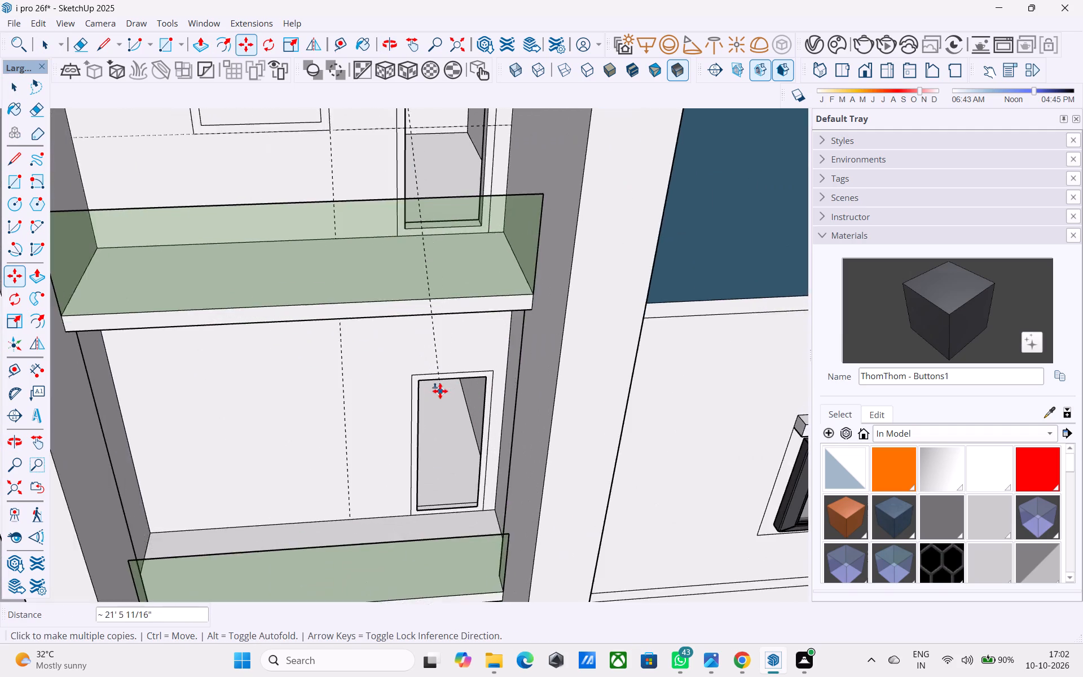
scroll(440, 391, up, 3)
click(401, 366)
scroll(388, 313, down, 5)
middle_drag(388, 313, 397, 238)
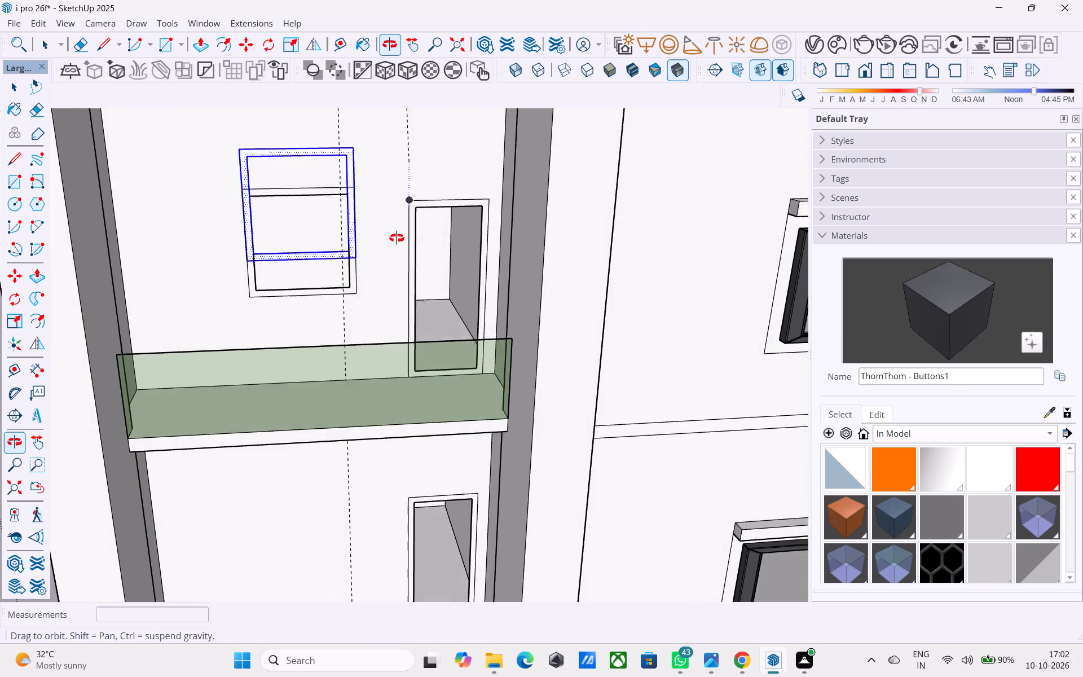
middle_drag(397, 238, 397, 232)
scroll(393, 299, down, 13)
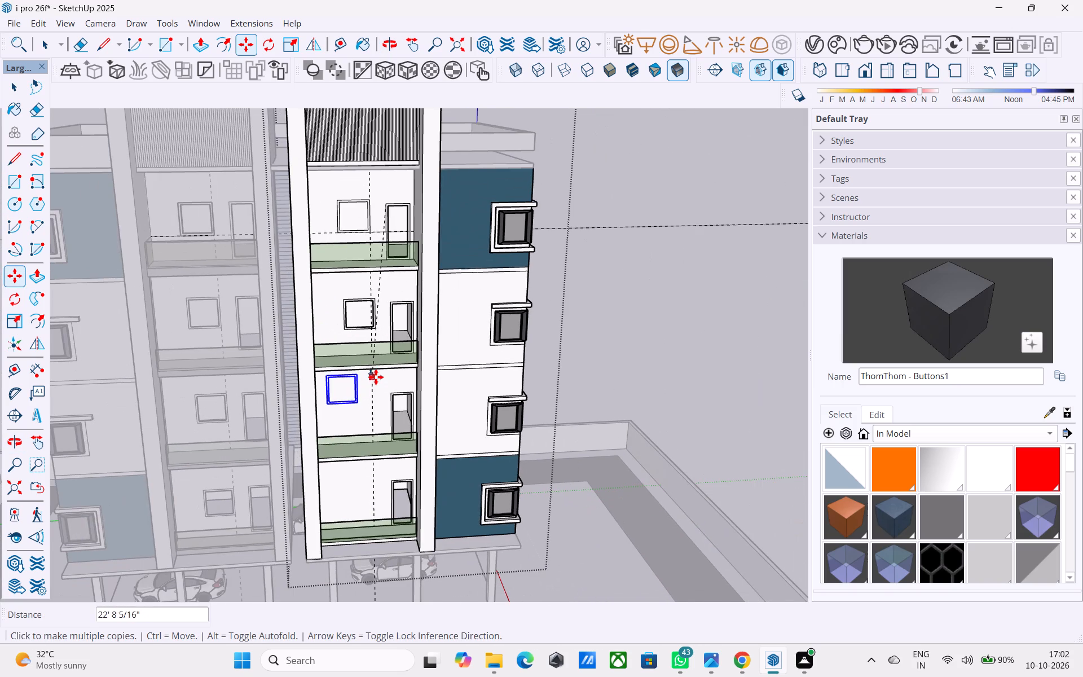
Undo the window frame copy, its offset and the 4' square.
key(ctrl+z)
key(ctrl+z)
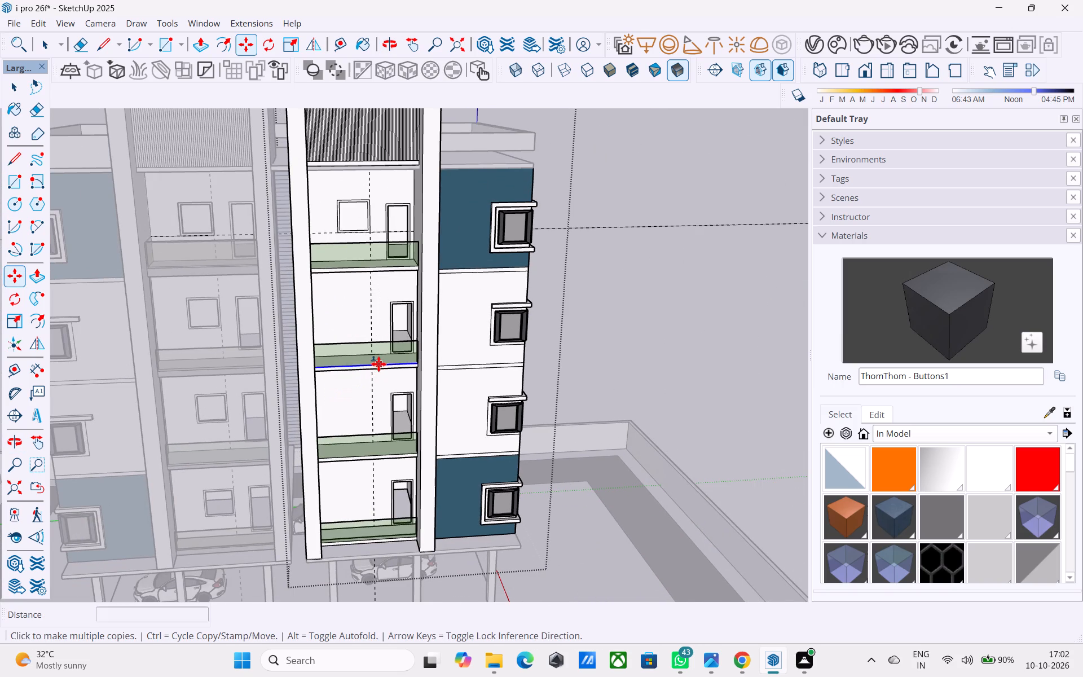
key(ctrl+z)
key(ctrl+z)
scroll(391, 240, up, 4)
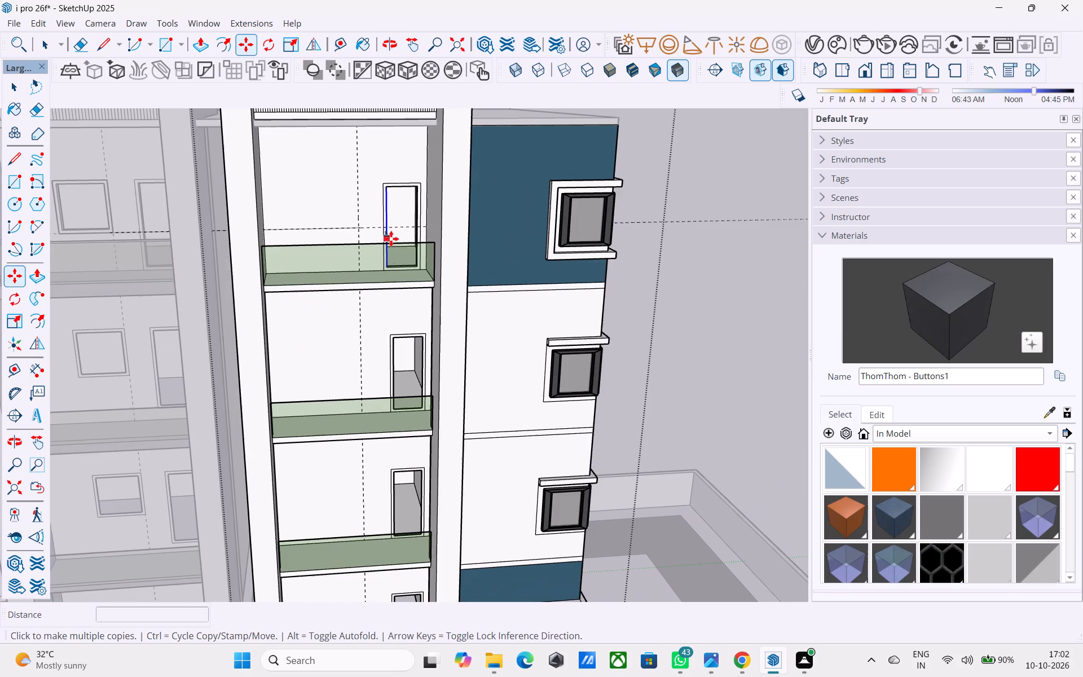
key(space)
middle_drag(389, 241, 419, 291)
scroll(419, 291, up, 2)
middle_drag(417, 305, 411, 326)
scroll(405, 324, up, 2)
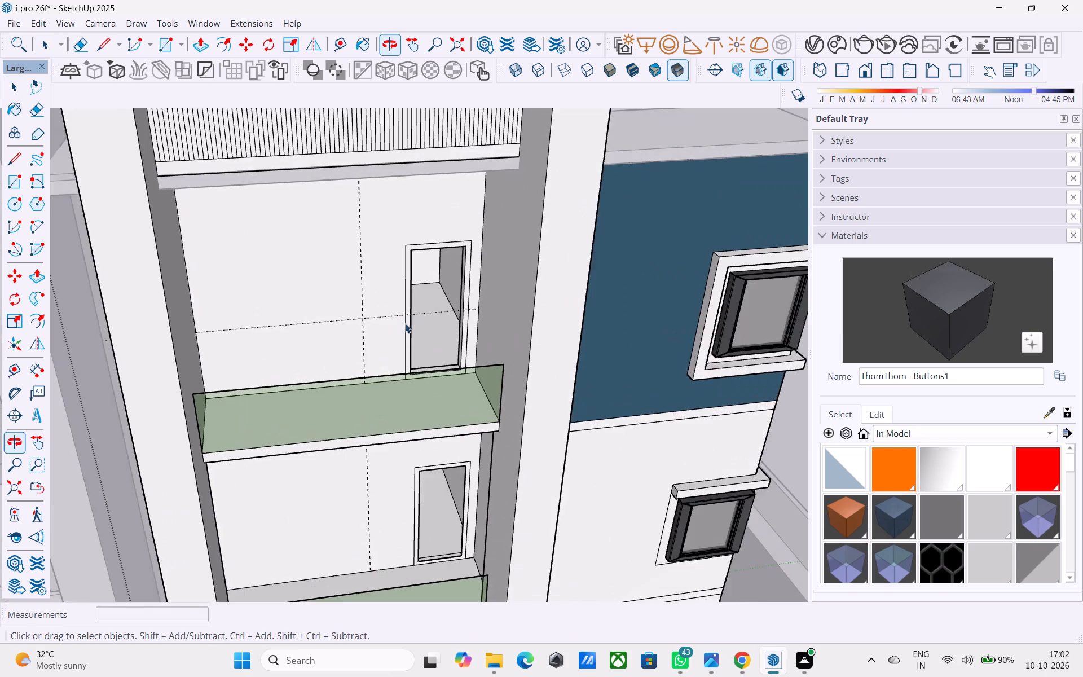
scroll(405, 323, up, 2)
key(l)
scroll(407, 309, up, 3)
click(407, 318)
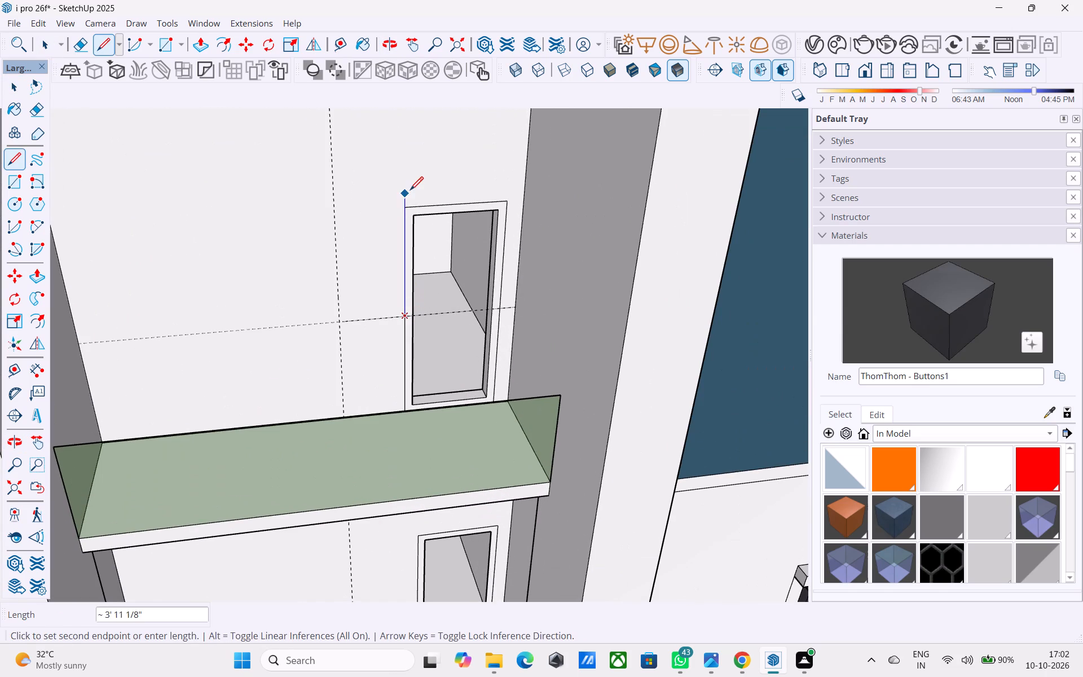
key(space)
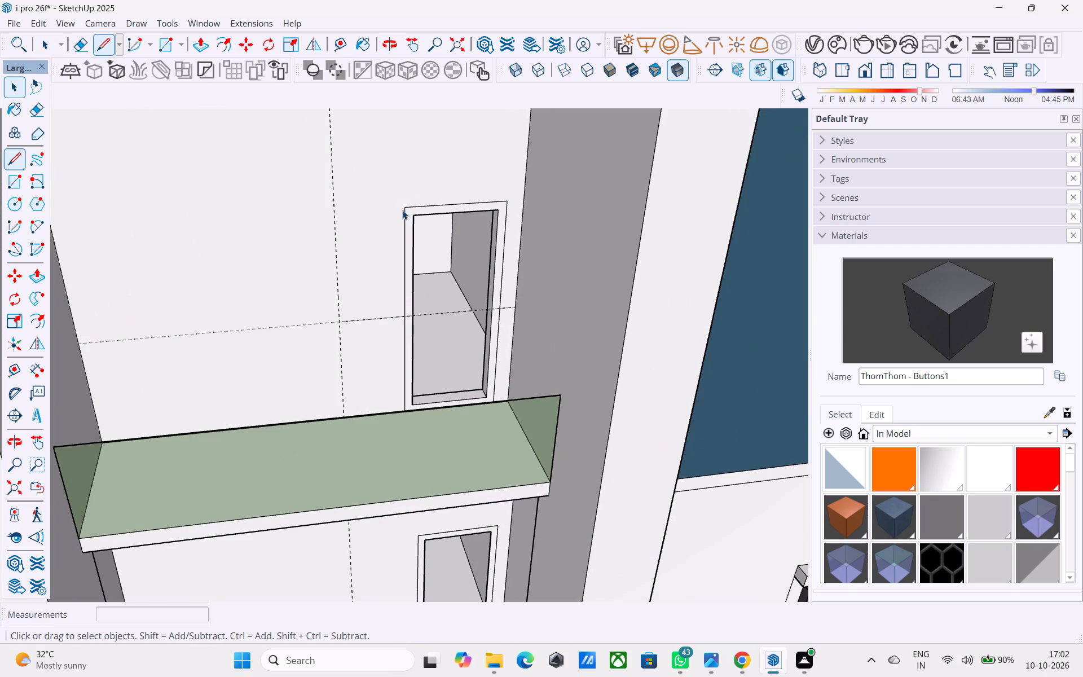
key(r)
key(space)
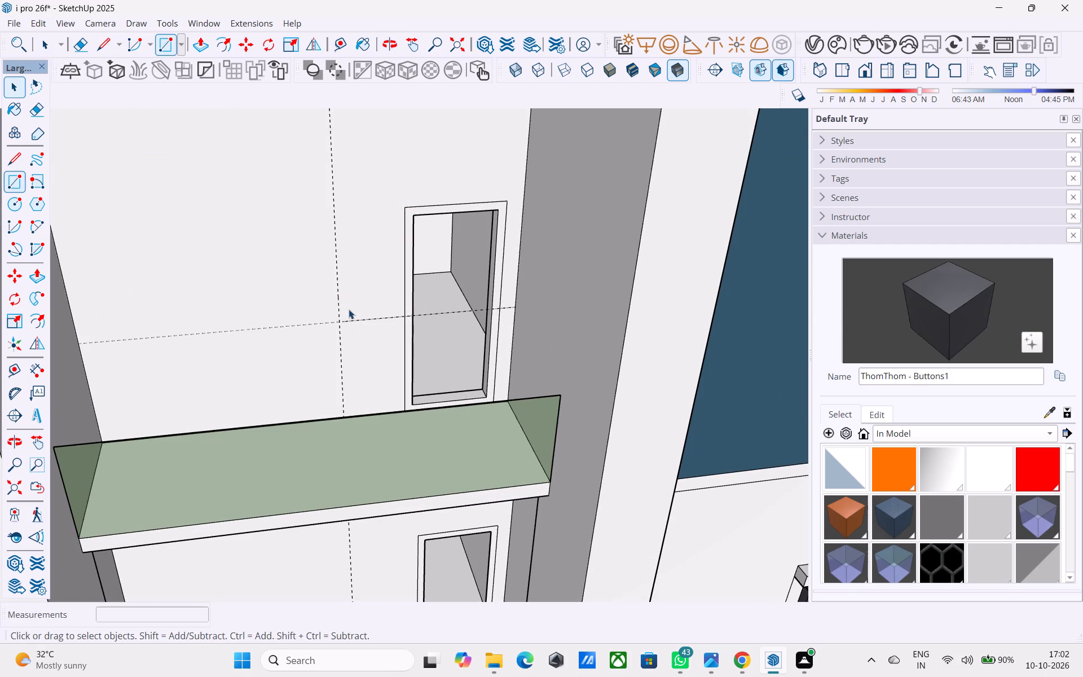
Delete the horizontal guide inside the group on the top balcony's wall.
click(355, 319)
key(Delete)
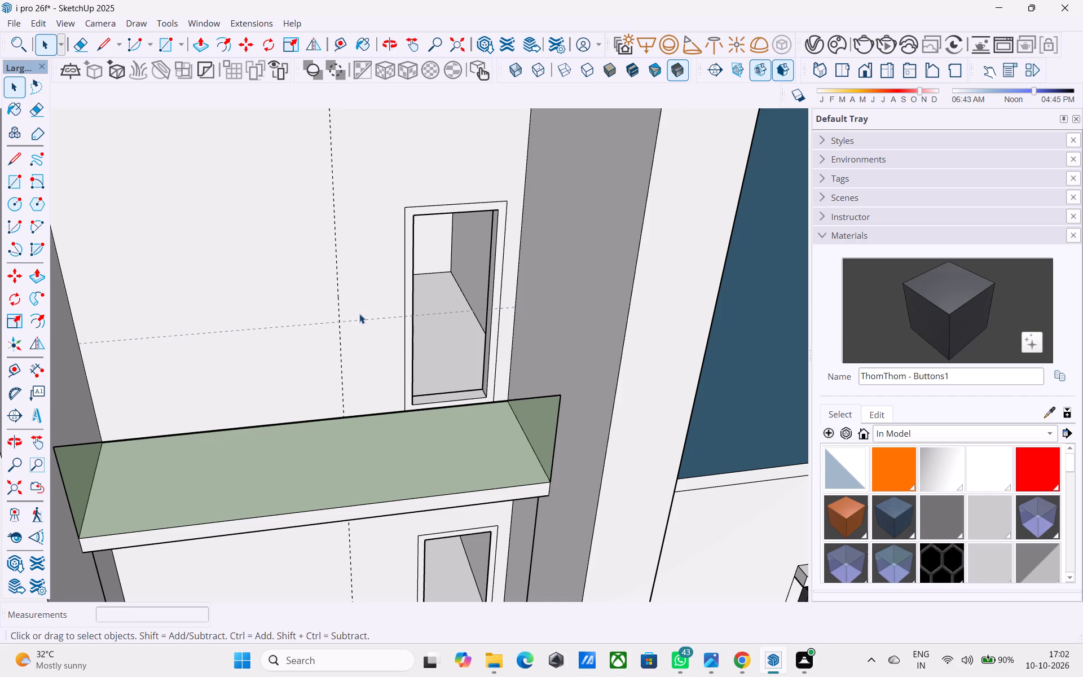
Place a horizontal guide on the wall 3' above the top balcony's floor edge.
key(t)
click(367, 415)
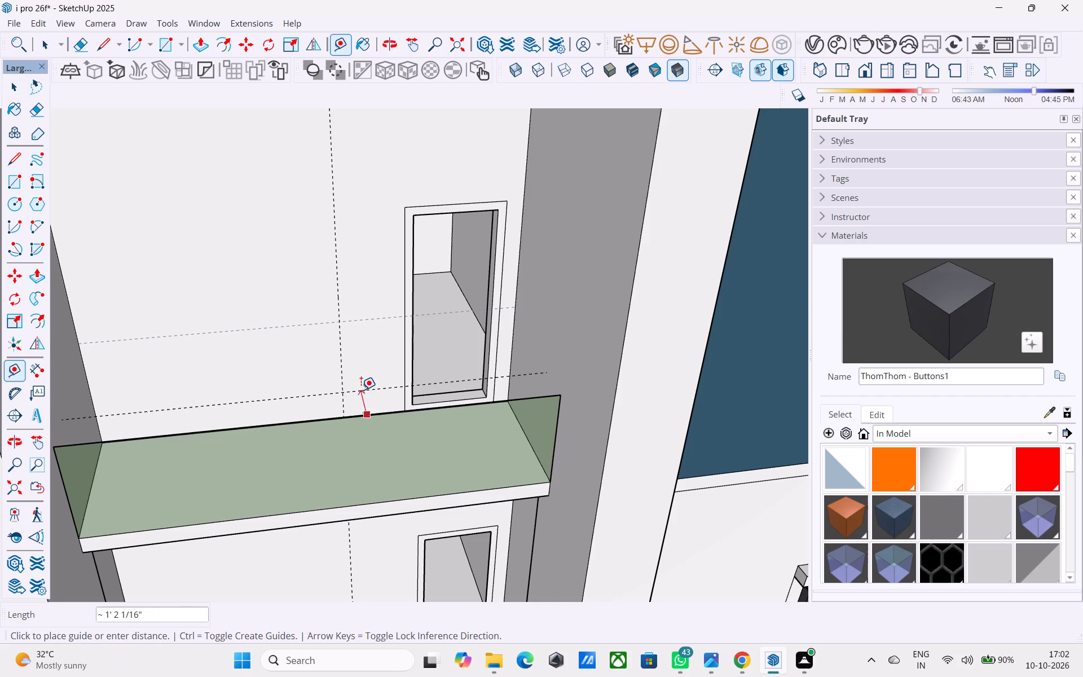
middle_drag(393, 375, 497, 379)
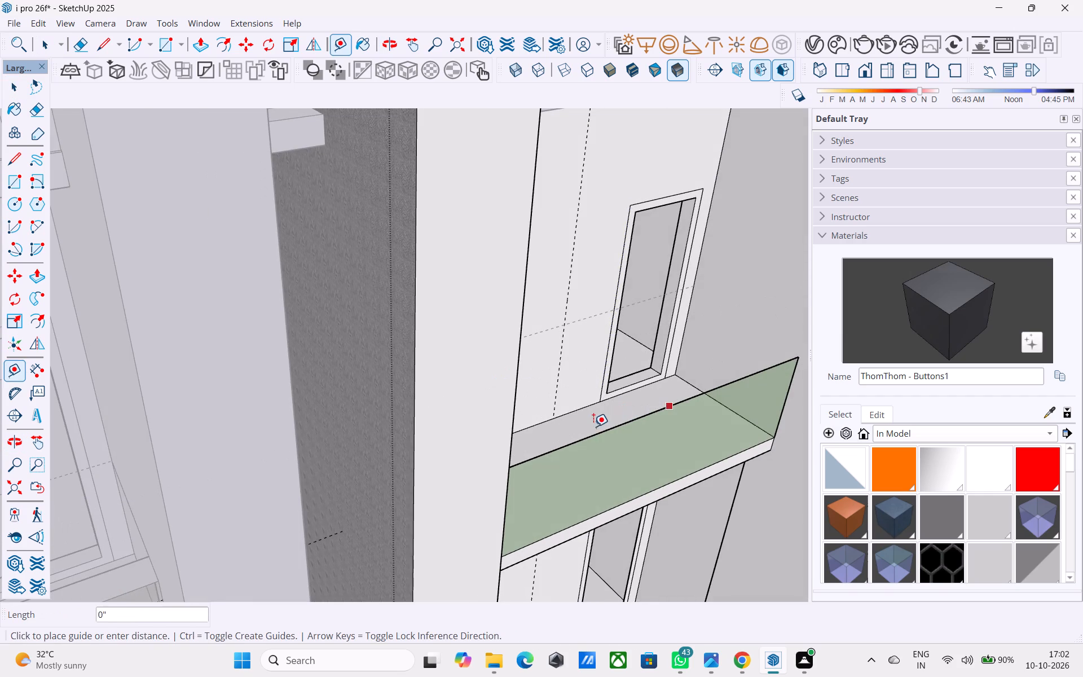
key(l)
scroll(585, 421, up, 1)
key(t)
click(571, 411)
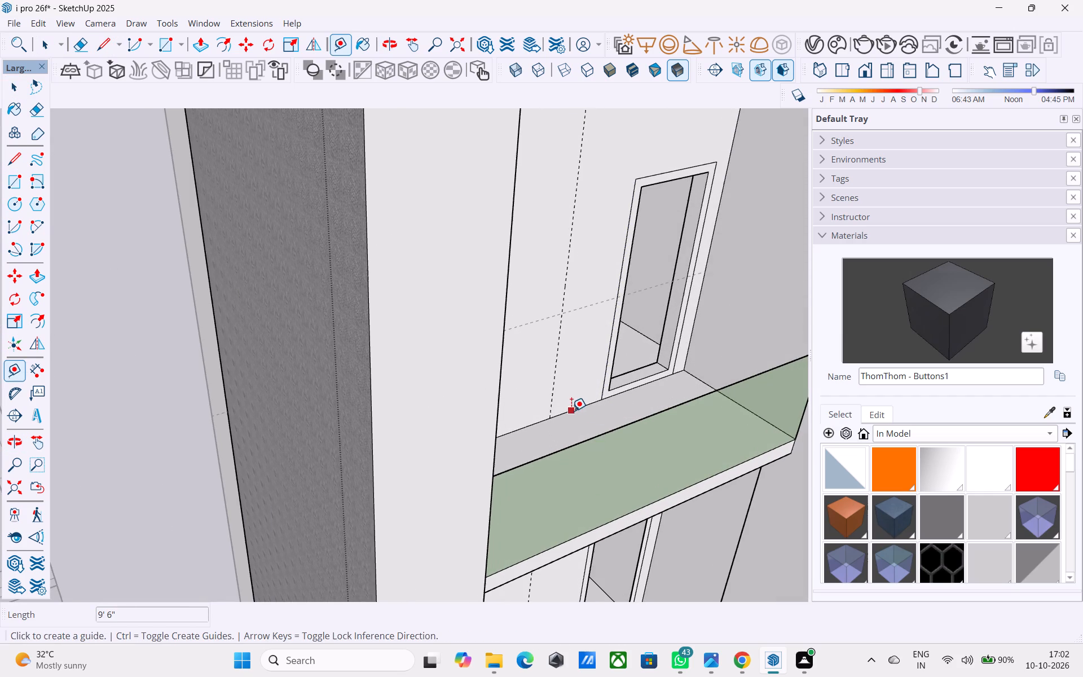
text(3')
key(Return)
Draw a 4' by 4' window square from the intersection of the vertical guide and the 3' guide.
key(r)
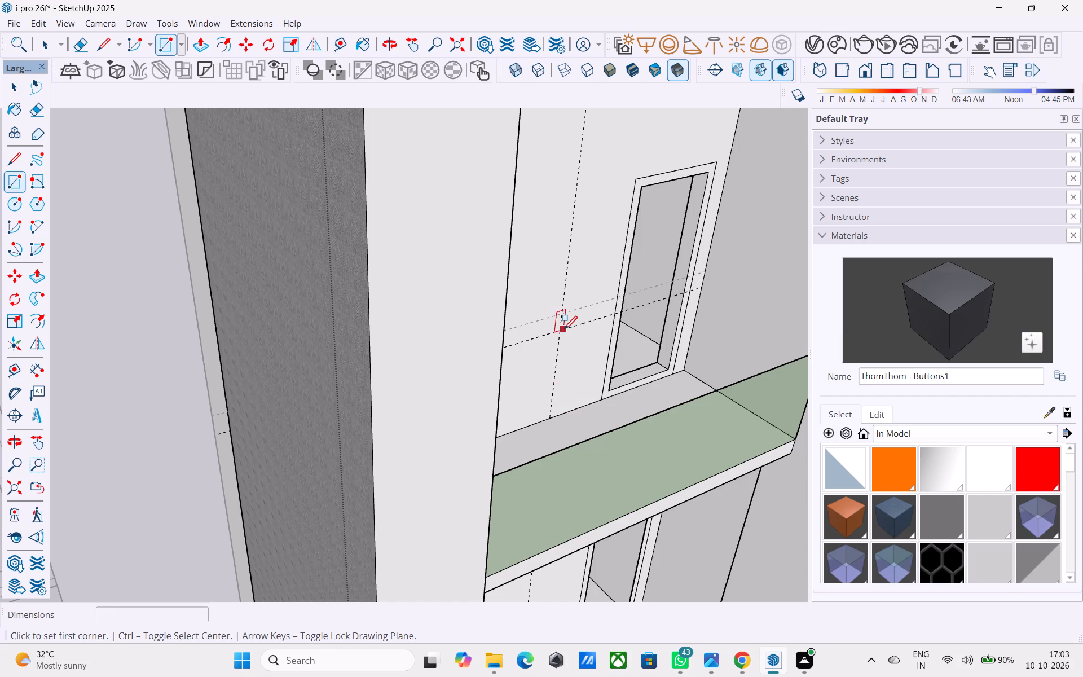
click(563, 330)
text(4',4')
key(Return)
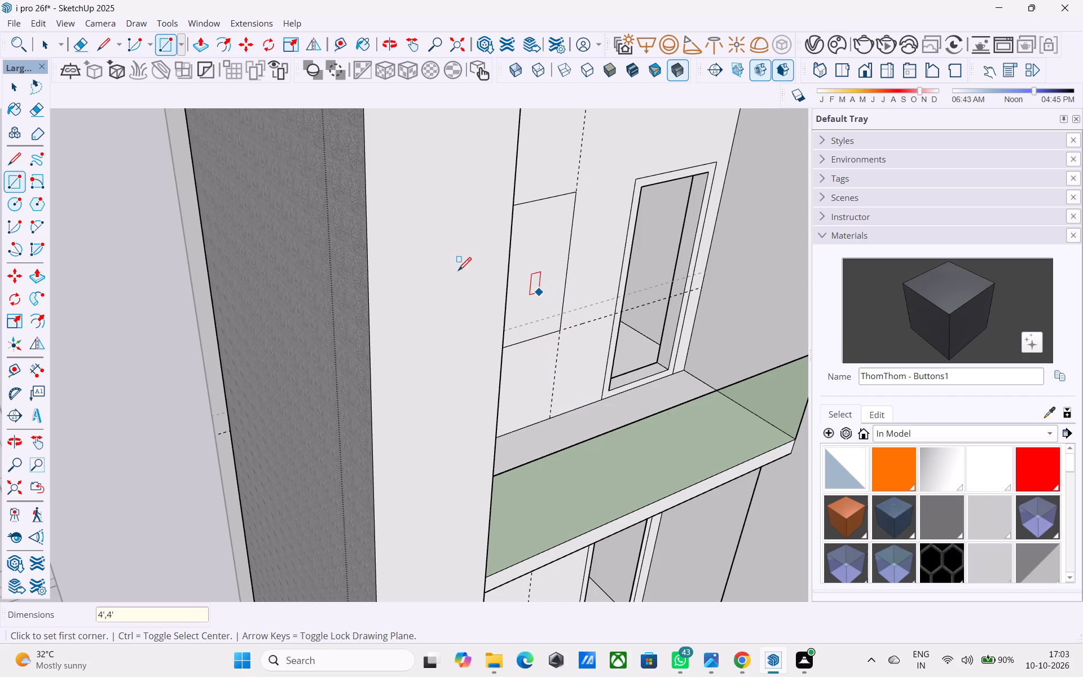
key(space)
Offset the new window square 3" inward to form its frame.
middle_drag(613, 324, 545, 311)
click(388, 265)
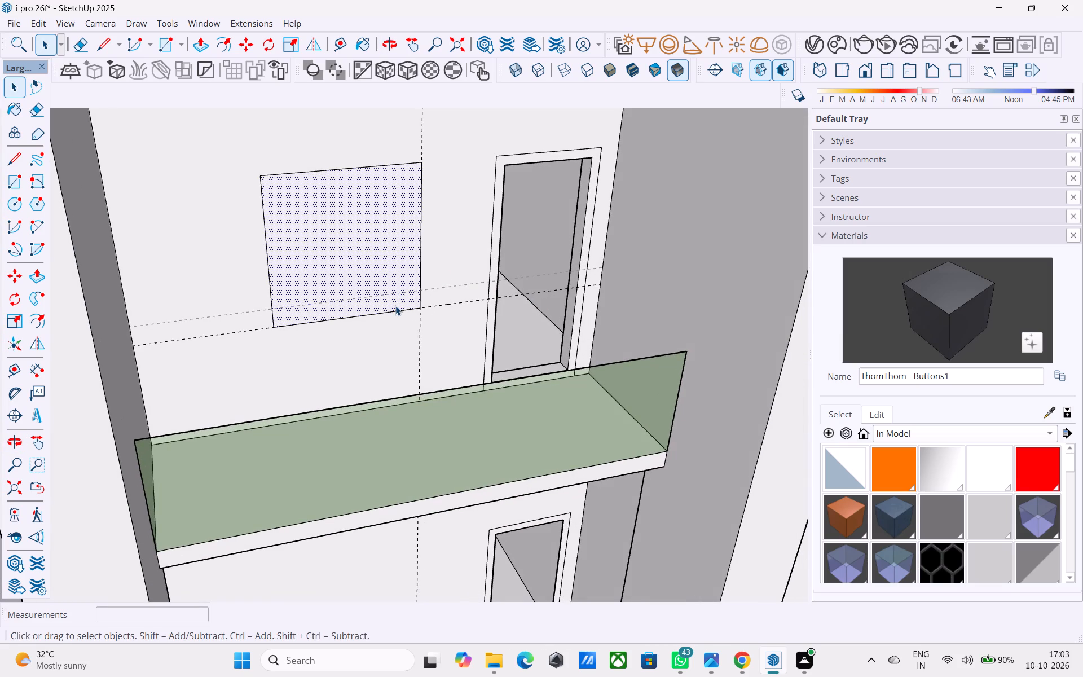
key(f)
click(353, 301)
text(3")
key(Return)
key(space)
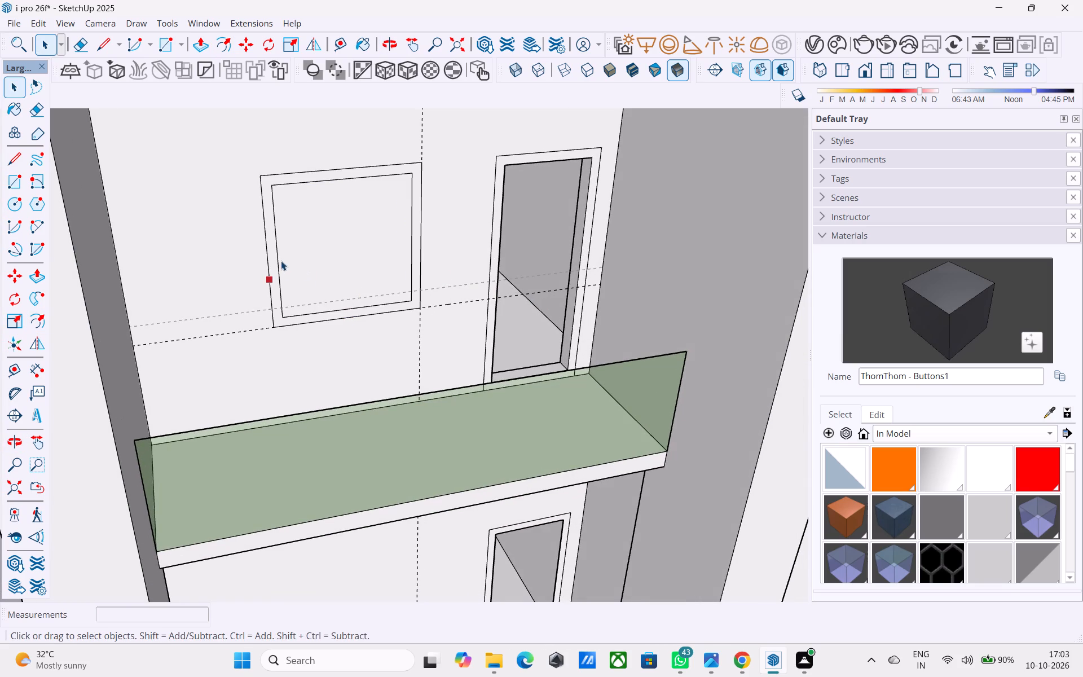
Copy the window frame to the three lower balconies of this bay, aligning each copy by the door frame's upper corner.
key(space)
click(273, 254)
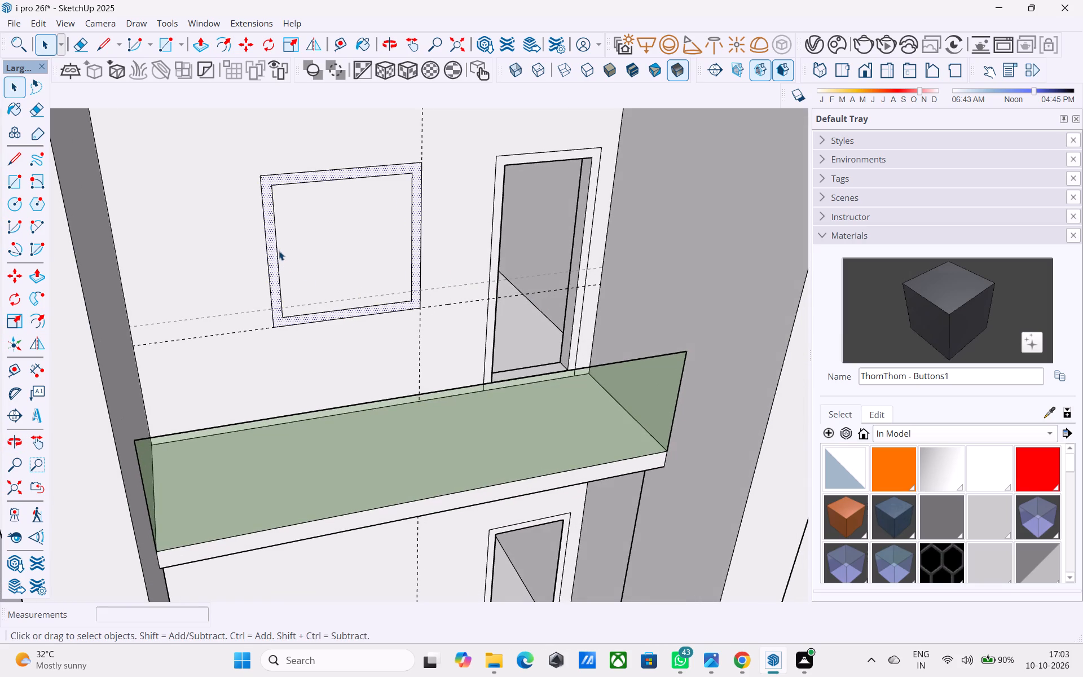
key(m)
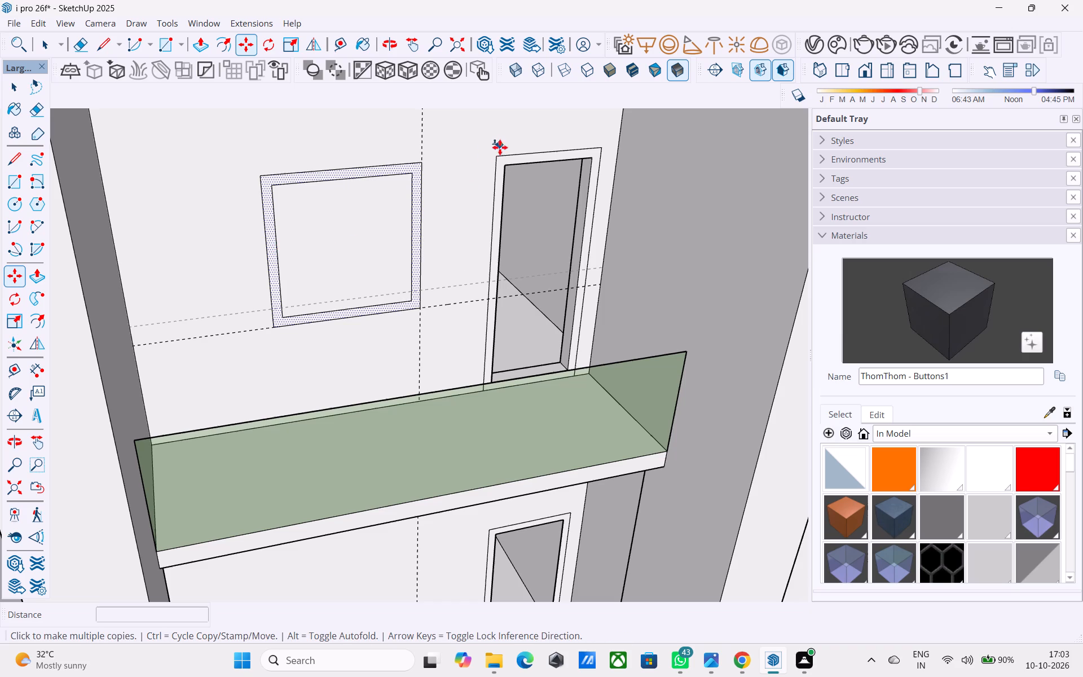
click(499, 155)
scroll(503, 291, down, 4)
shift+middle_drag(526, 437, 501, 354)
scroll(485, 368, up, 5)
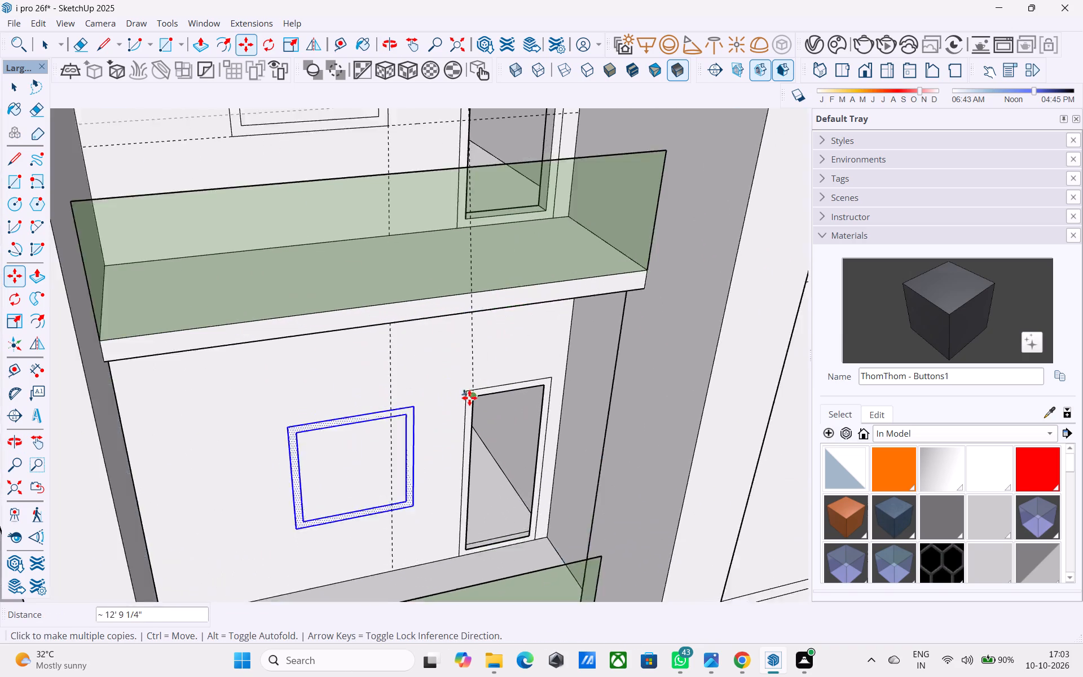
scroll(469, 398, up, 1)
click(469, 395)
scroll(473, 342, down, 10)
shift+middle_drag(449, 494, 417, 332)
scroll(422, 342, up, 4)
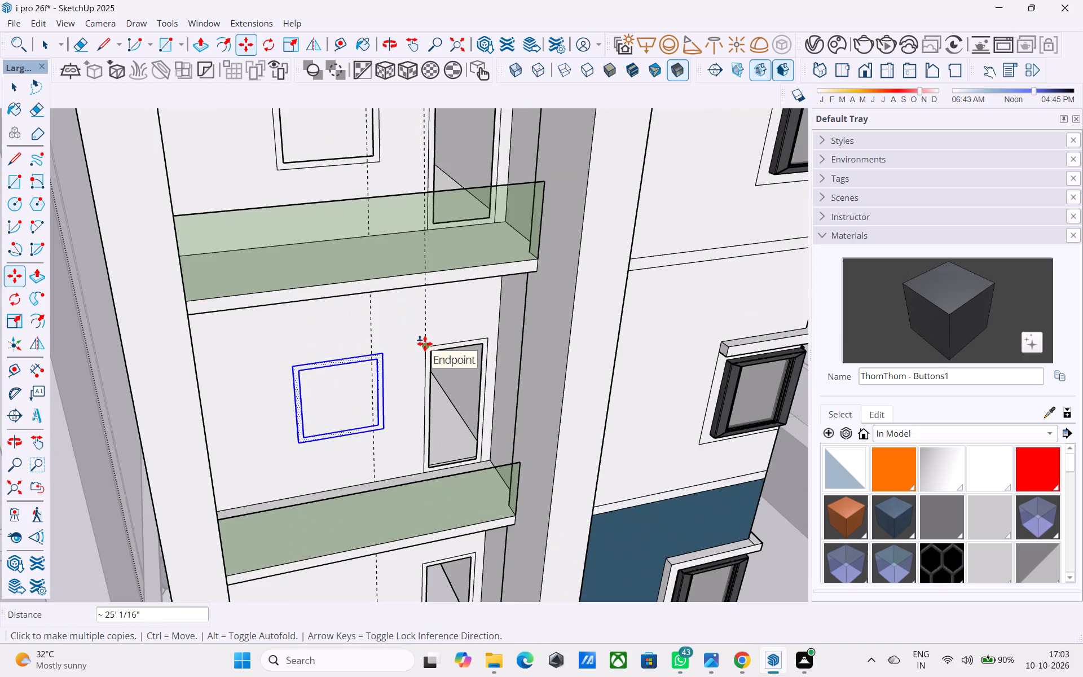
click(425, 343)
scroll(432, 322, down, 5)
shift+middle_drag(466, 471, 434, 311)
scroll(412, 333, up, 4)
click(384, 319)
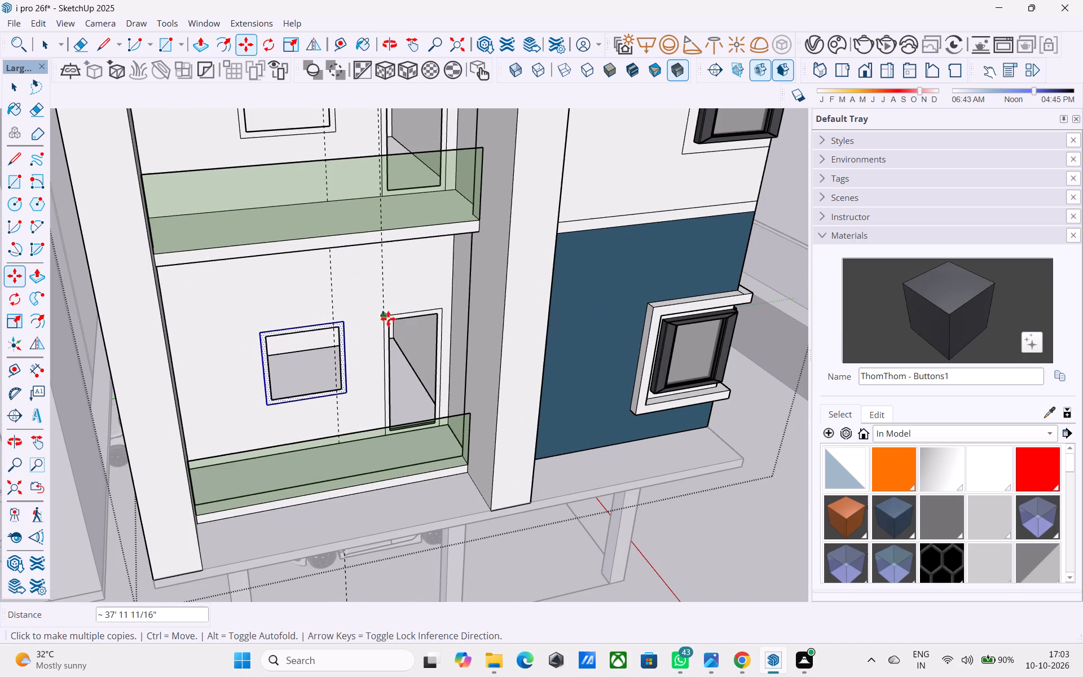
key(space)
Save the model.
key(ctrl+s)
key(space)
Push the inner face of the top balcony's window inward with Push/Pull to cut its opening through the wall.
scroll(395, 314, down, 2)
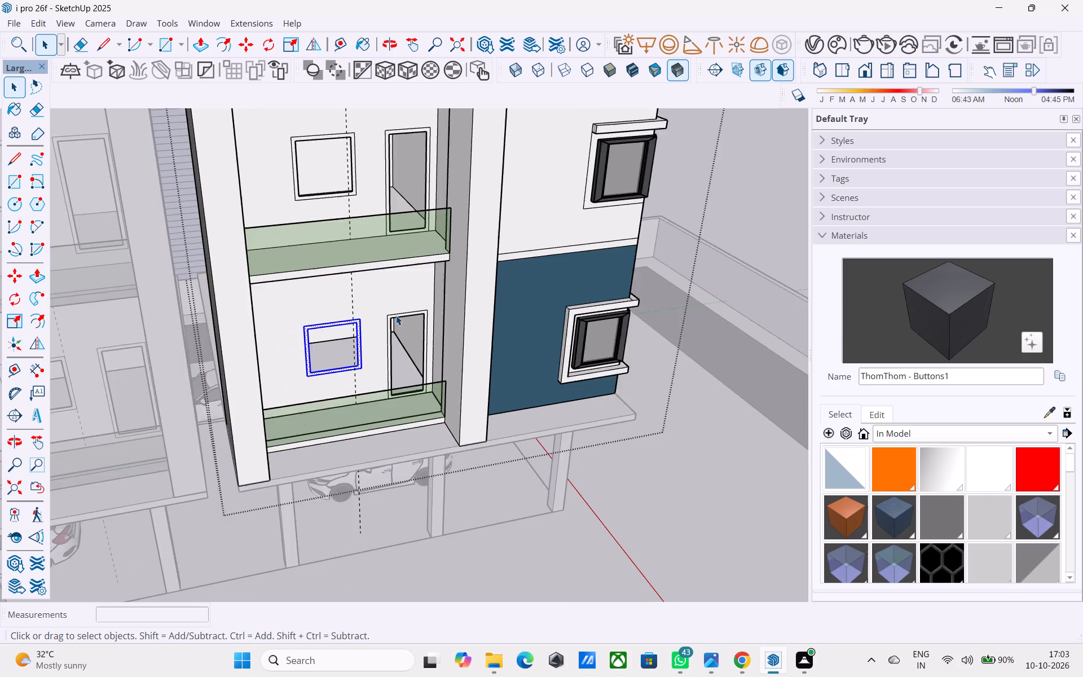
scroll(396, 315, down, 5)
shift+middle_drag(389, 322, 429, 460)
shift+middle_drag(377, 350, 388, 440)
shift+middle_drag(410, 282, 402, 366)
scroll(390, 323, up, 3)
click(367, 262)
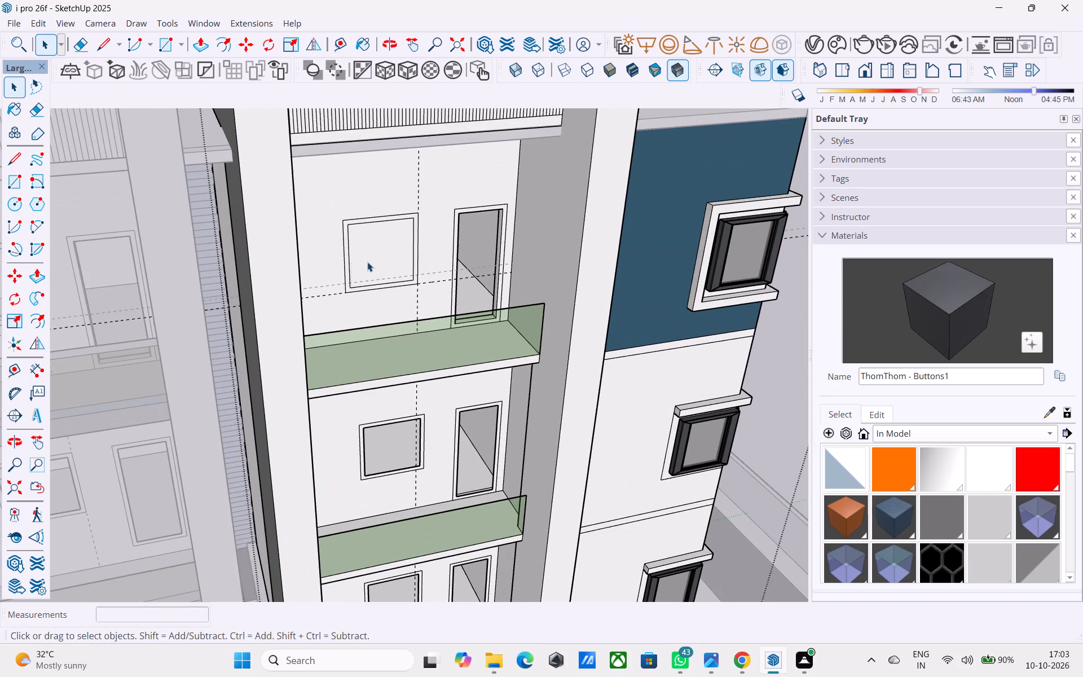
key(p)
click(368, 261)
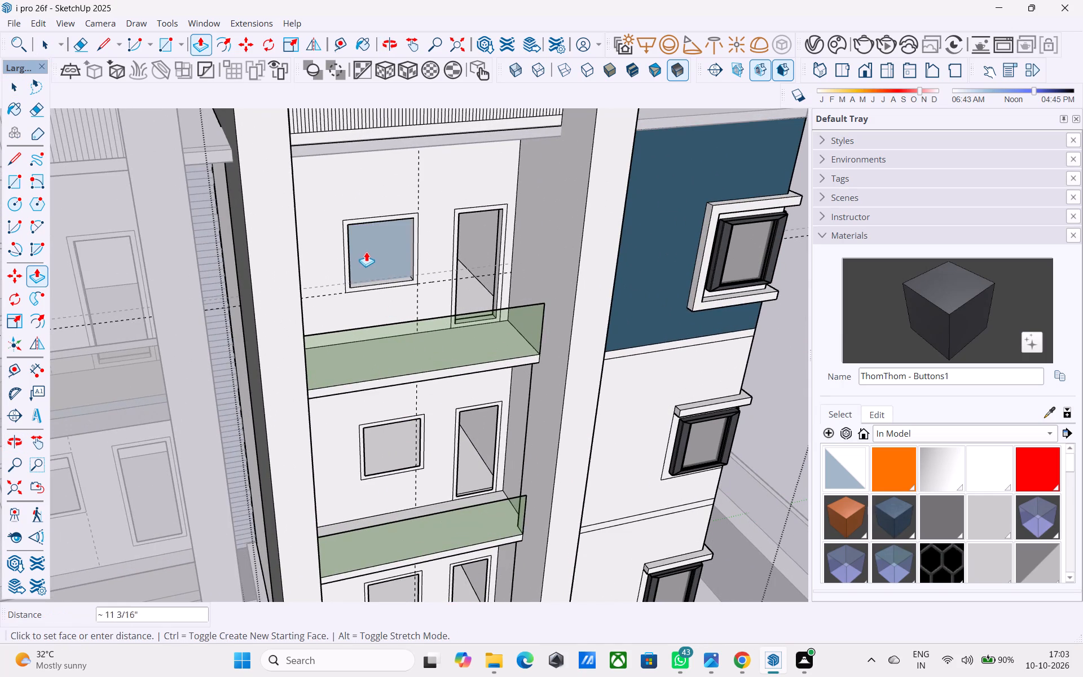
click(377, 239)
Copy the dark window unit from the upper blue wall to the top balcony's window opening, aligning its upper corner with the opening's.
key(space)
scroll(378, 240, down, 10)
shift+middle_drag(385, 262, 472, 282)
middle_drag(730, 265, 698, 265)
scroll(617, 287, up, 7)
scroll(567, 267, up, 7)
click(583, 258)
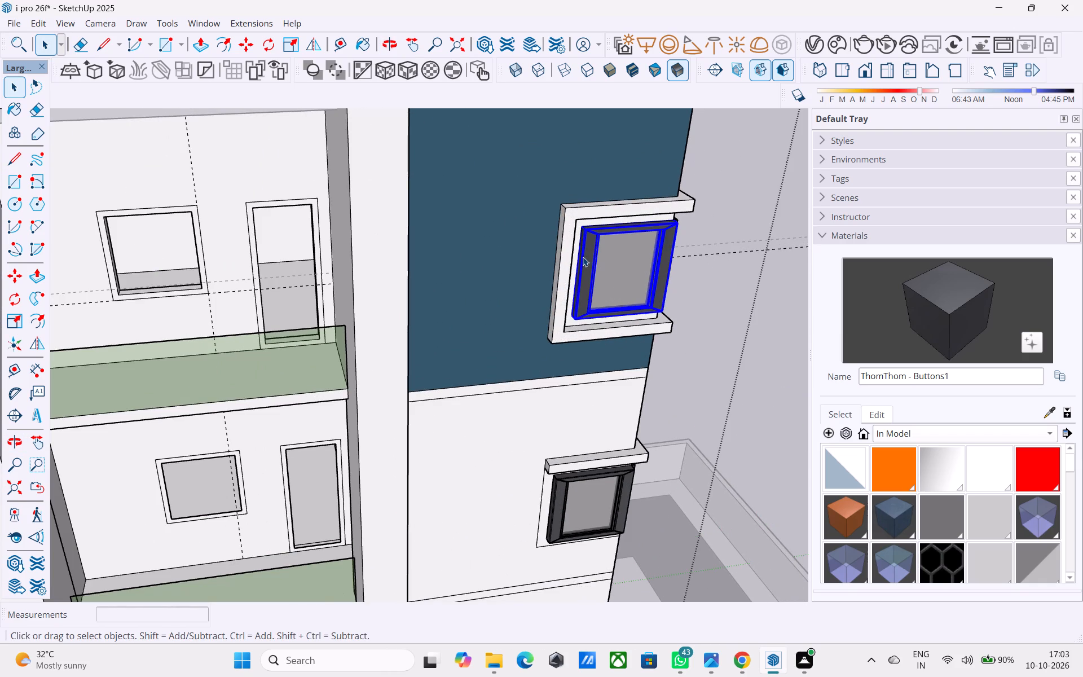
key(m)
scroll(579, 249, up, 7)
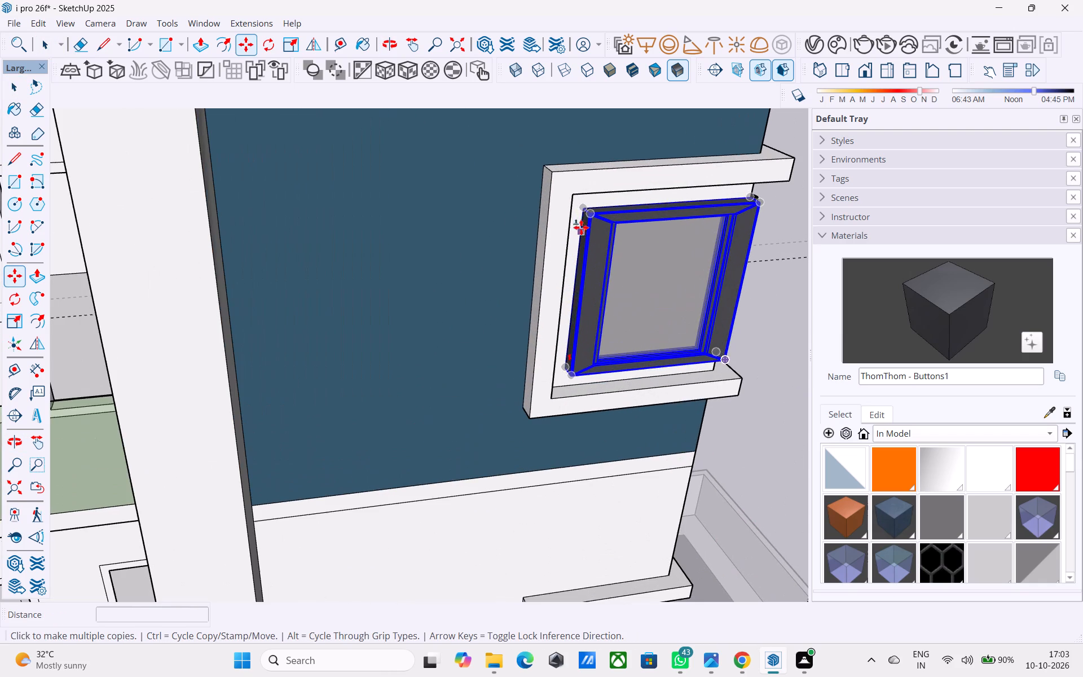
click(583, 212)
scroll(557, 295, down, 9)
scroll(249, 282, up, 5)
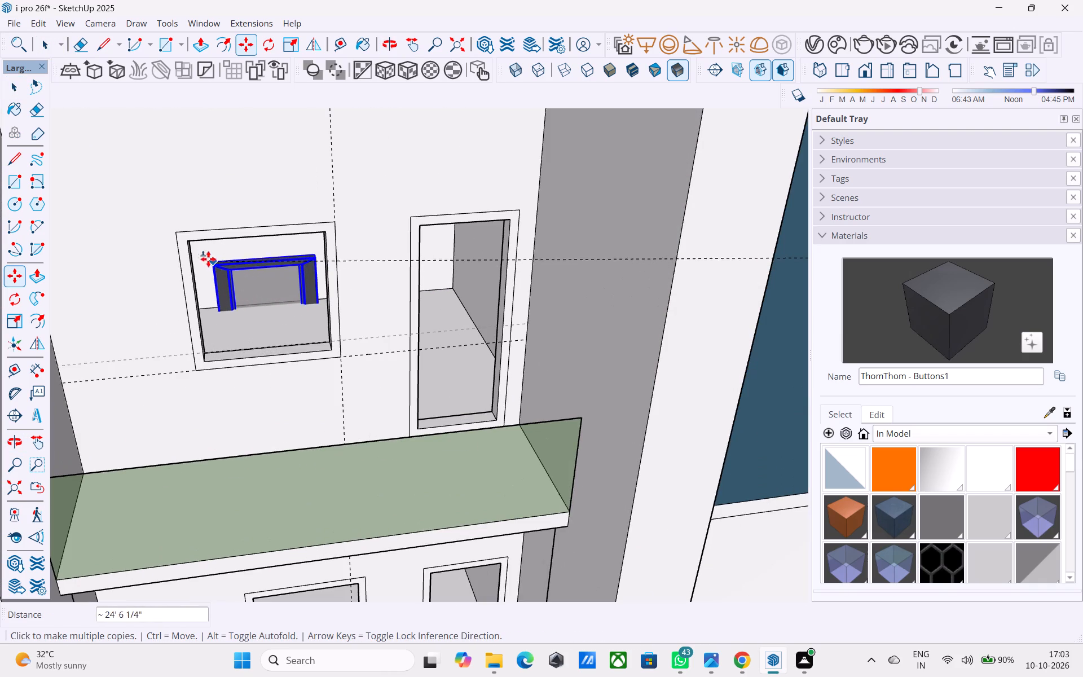
click(192, 243)
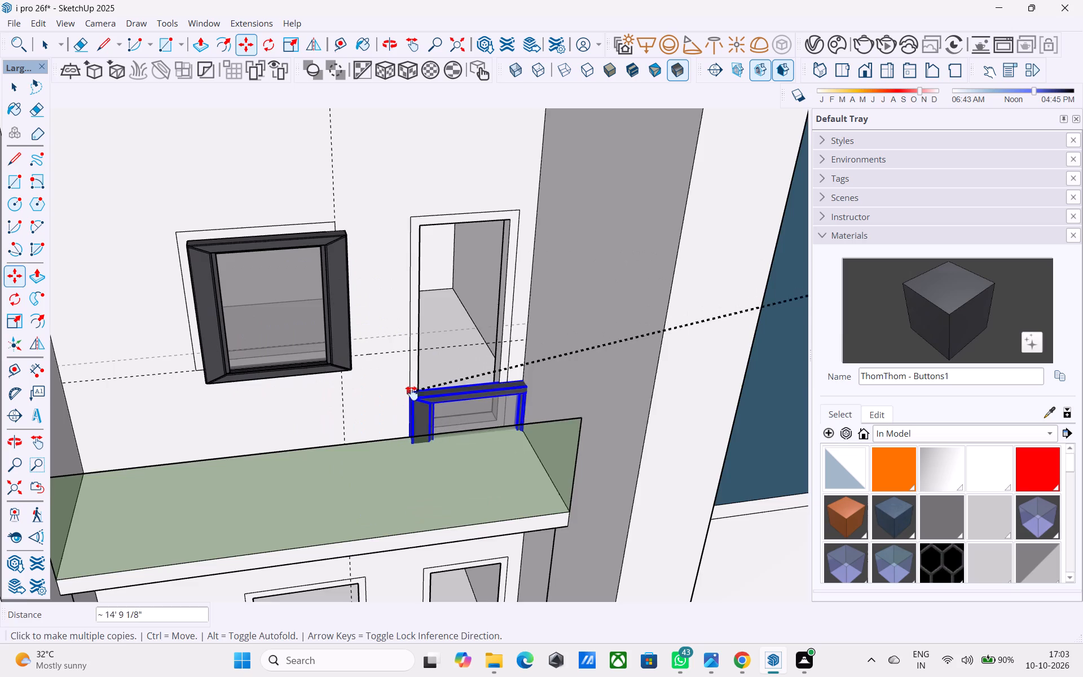
Place copies of the dark window unit in the three lower balcony window openings, aligning each at the opening's upper corner.
shift+middle_drag(412, 393, 440, 192)
shift+middle_drag(356, 394, 385, 301)
scroll(297, 355, up, 4)
click(316, 303)
scroll(397, 307, down, 5)
shift+middle_drag(504, 452, 455, 182)
scroll(335, 288, up, 4)
click(310, 347)
scroll(365, 243, down, 6)
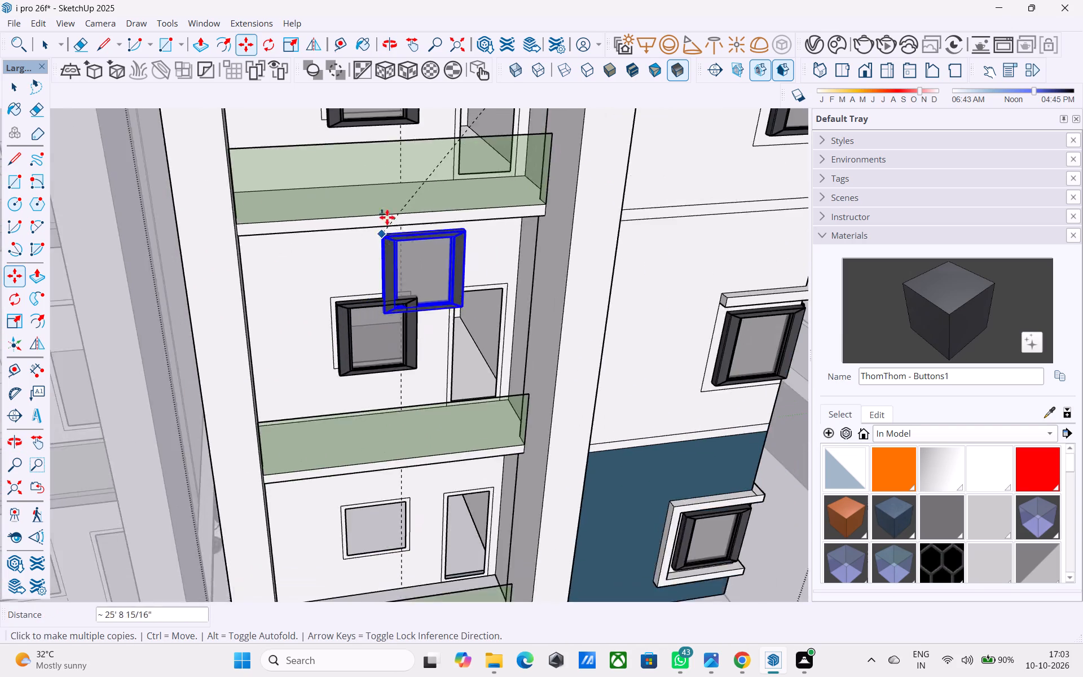
scroll(387, 217, down, 4)
shift+middle_drag(389, 381, 417, 245)
scroll(437, 330, up, 8)
click(316, 272)
scroll(333, 265, down, 18)
key(space)
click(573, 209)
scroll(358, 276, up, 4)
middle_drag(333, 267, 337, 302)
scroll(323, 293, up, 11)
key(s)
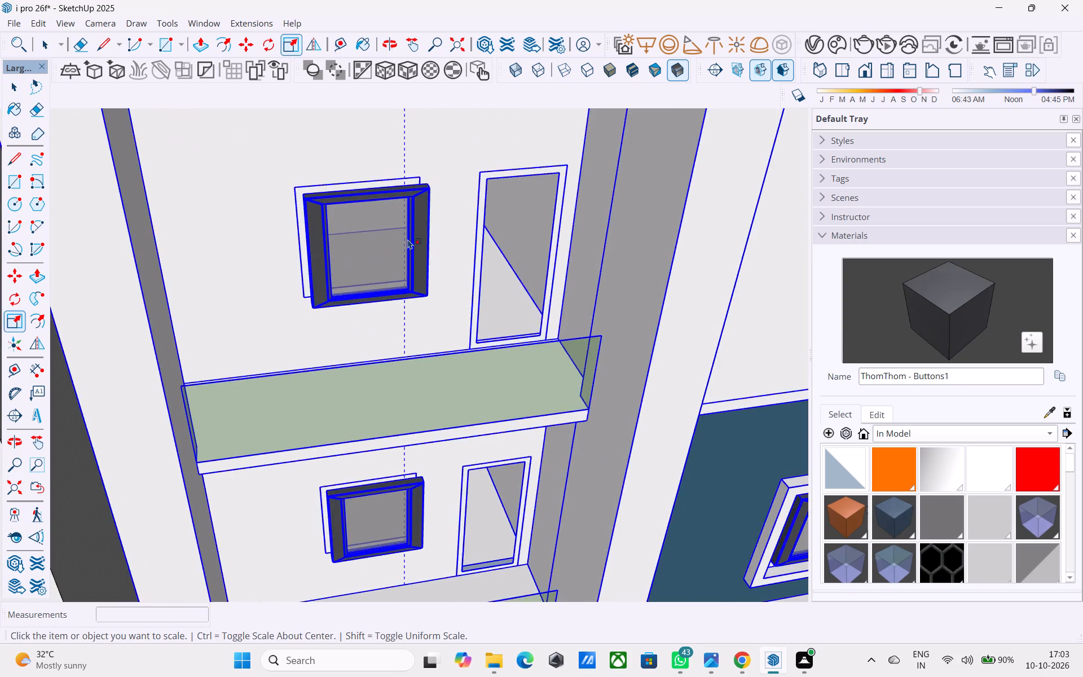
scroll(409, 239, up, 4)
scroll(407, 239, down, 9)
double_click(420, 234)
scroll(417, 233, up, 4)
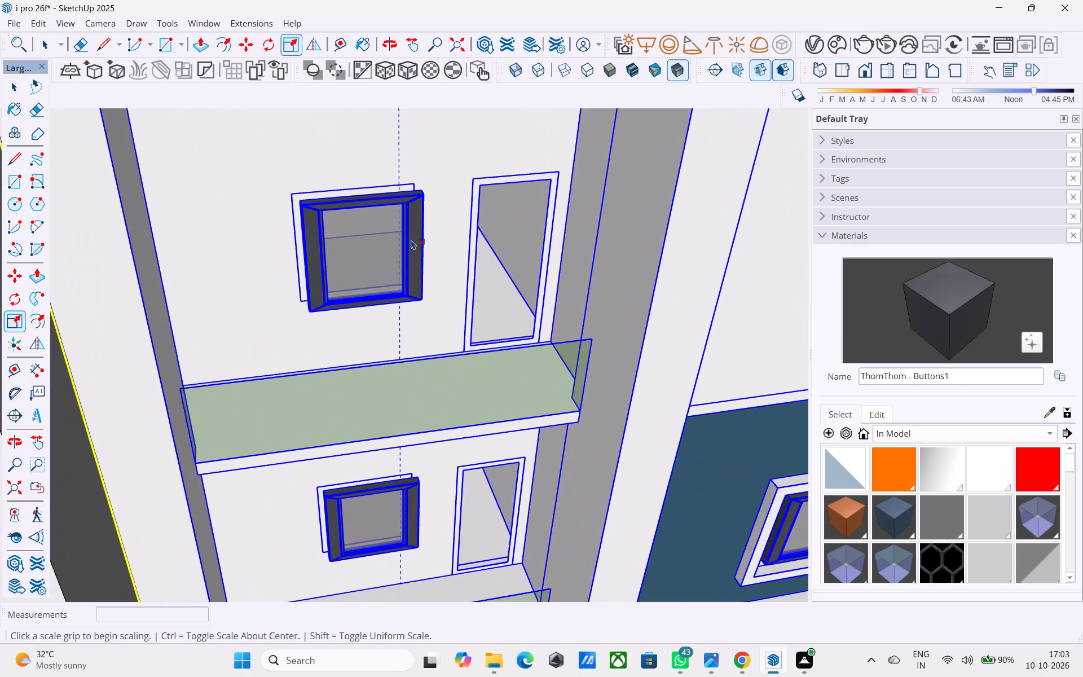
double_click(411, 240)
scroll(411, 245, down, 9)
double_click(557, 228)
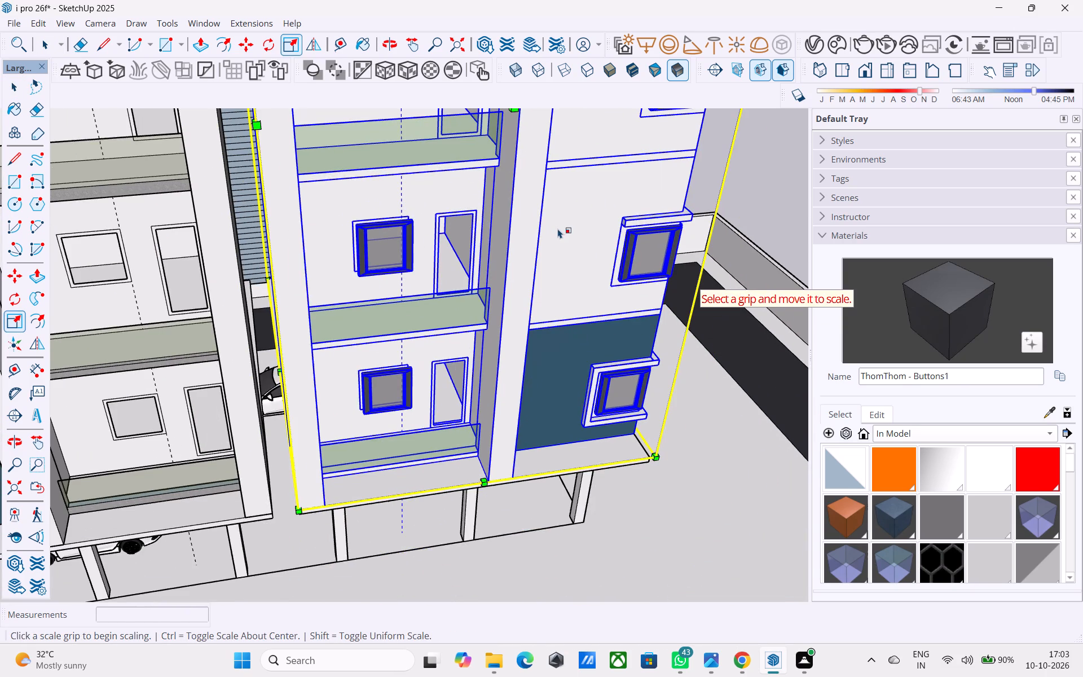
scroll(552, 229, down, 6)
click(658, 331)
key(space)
Inside the building group, scale the window unit at the second-lowest balcony to about 0.9 of its width from the door-side edge.
middle_drag(461, 266, 443, 256)
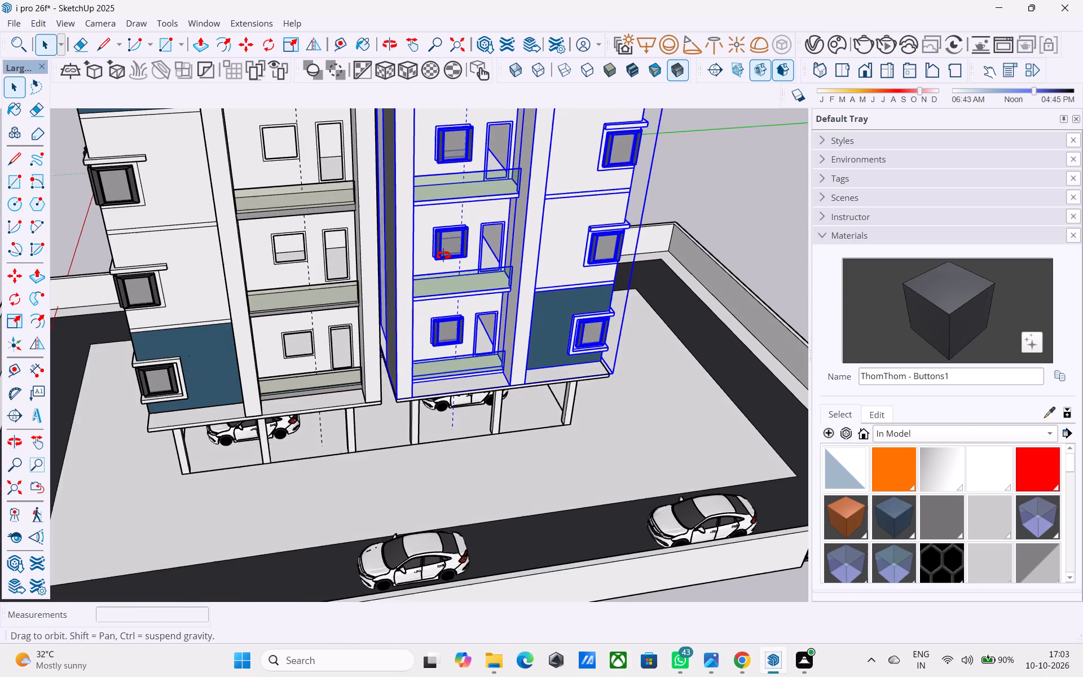
middle_drag(443, 256, 441, 254)
scroll(441, 251, up, 4)
double_click(465, 175)
scroll(464, 200, up, 9)
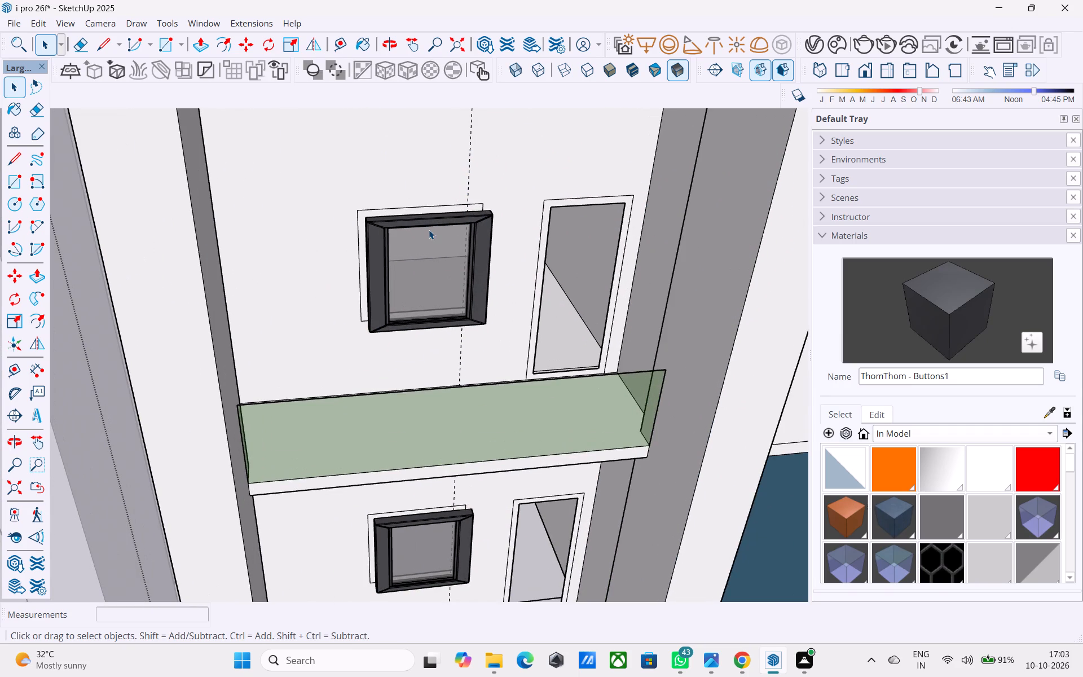
click(429, 230)
key(s)
middle_drag(490, 293, 386, 284)
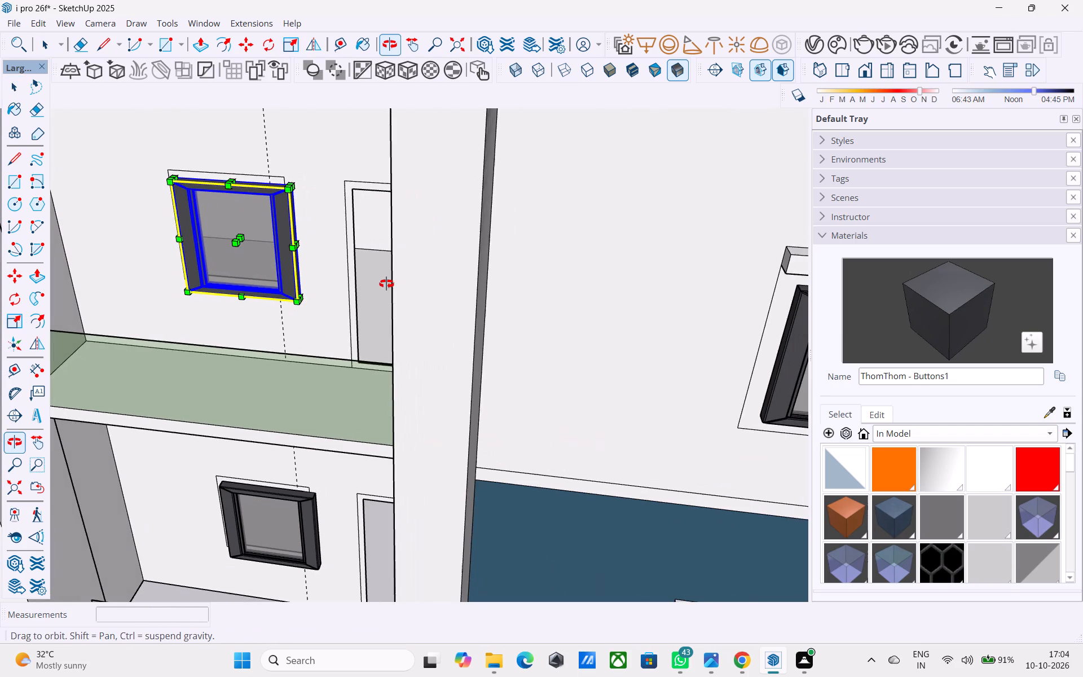
middle_drag(386, 284, 389, 284)
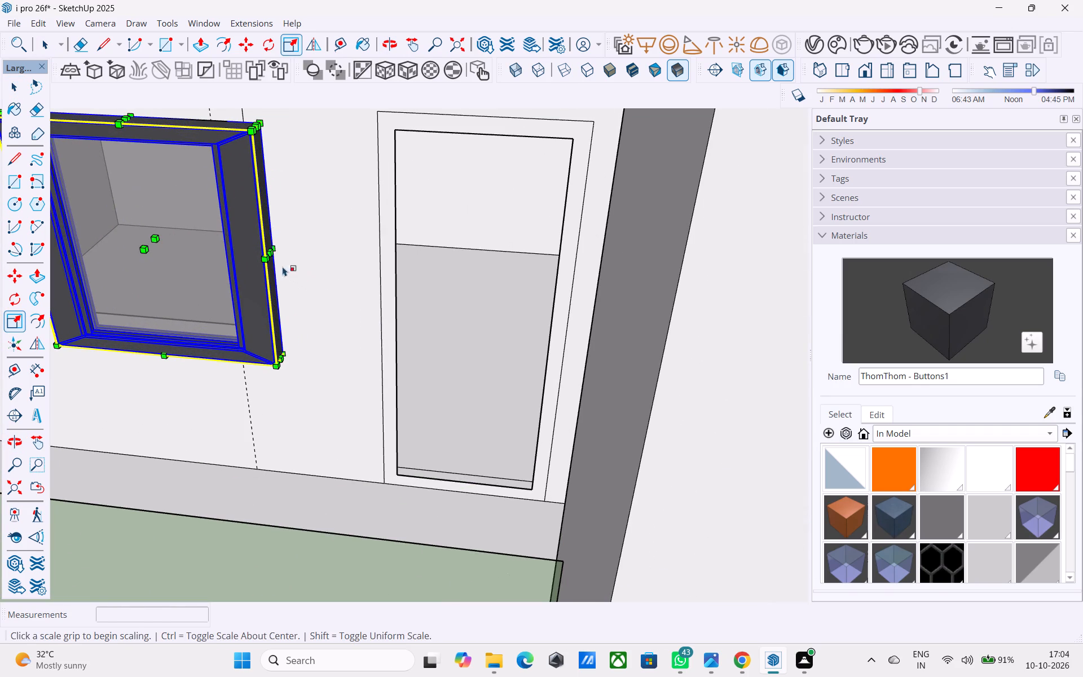
drag(274, 253, 246, 238)
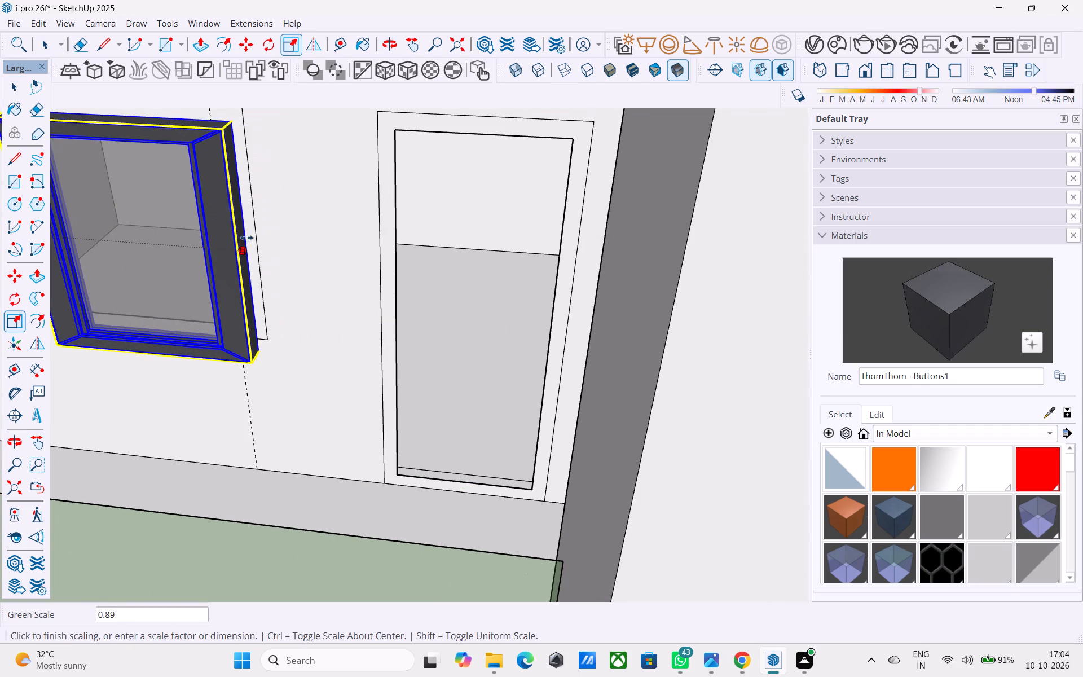
drag(246, 238, 254, 208)
Scale the same window unit's width again from its door-side edge, to about 0.93.
middle_drag(274, 234, 353, 154)
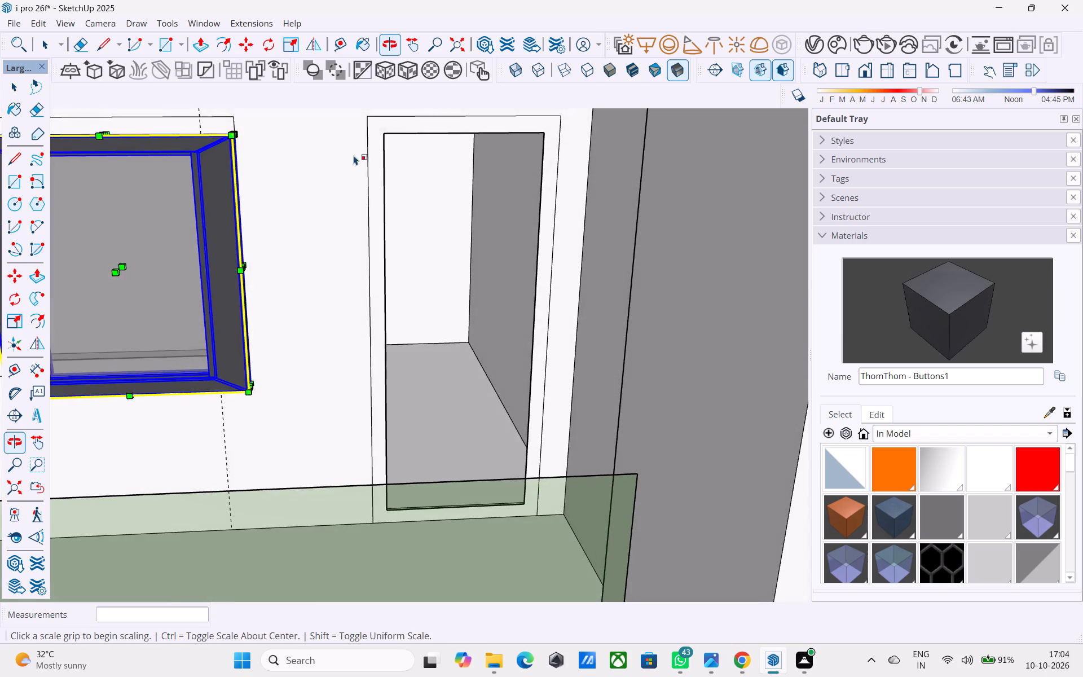
scroll(350, 181, down, 3)
middle_drag(312, 310, 389, 294)
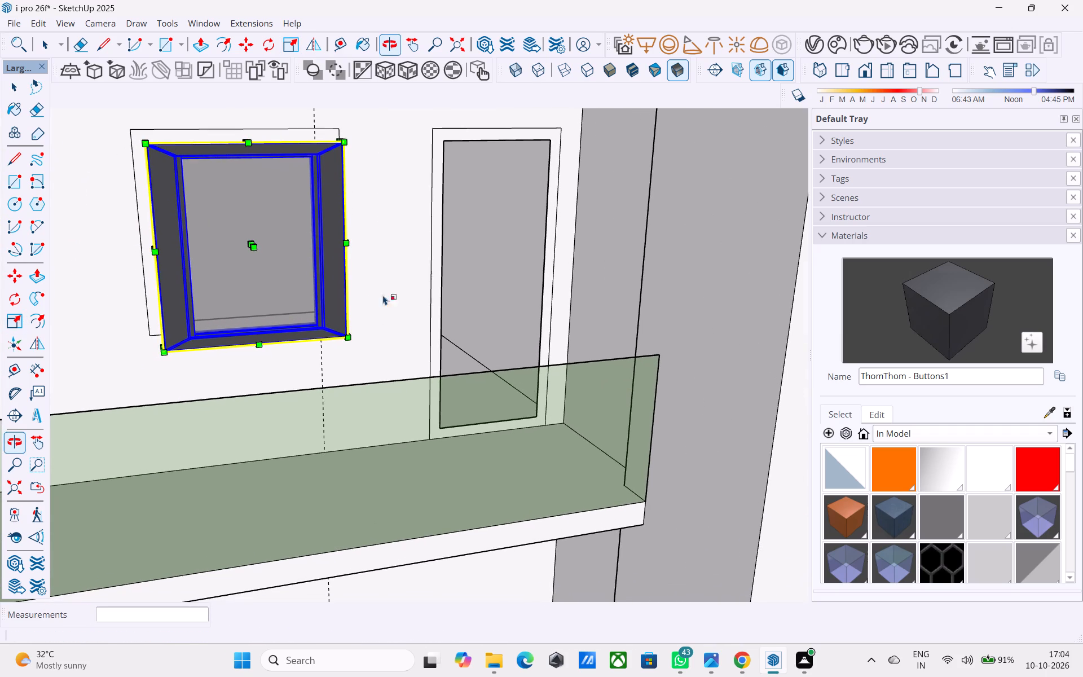
scroll(353, 272, up, 3)
middle_drag(346, 266, 156, 316)
scroll(366, 234, up, 2)
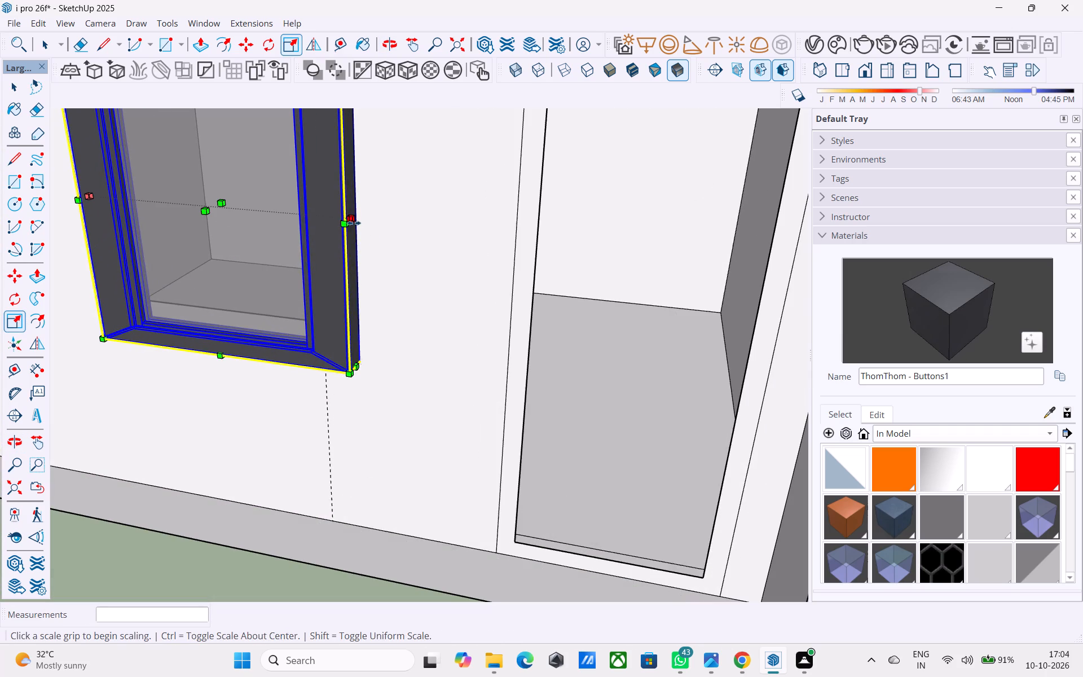
drag(353, 221, 335, 208)
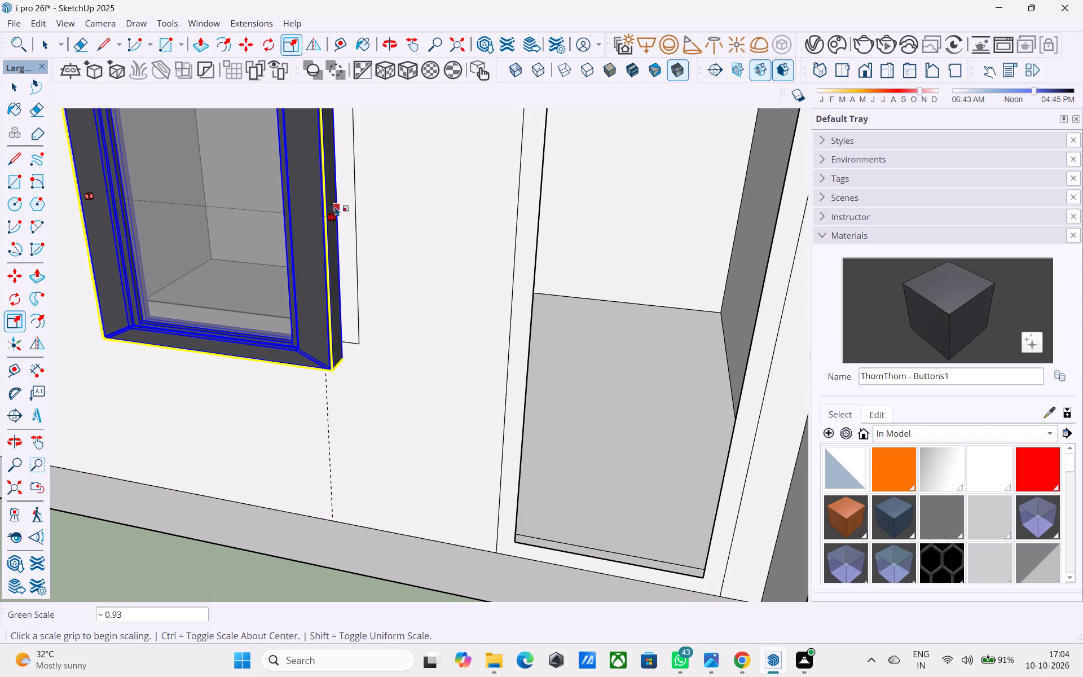
Scale the window unit's height from its bottom edge to about 0.92.
middle_drag(256, 351, 349, 298)
scroll(202, 425, up, 8)
middle_drag(215, 363, 225, 325)
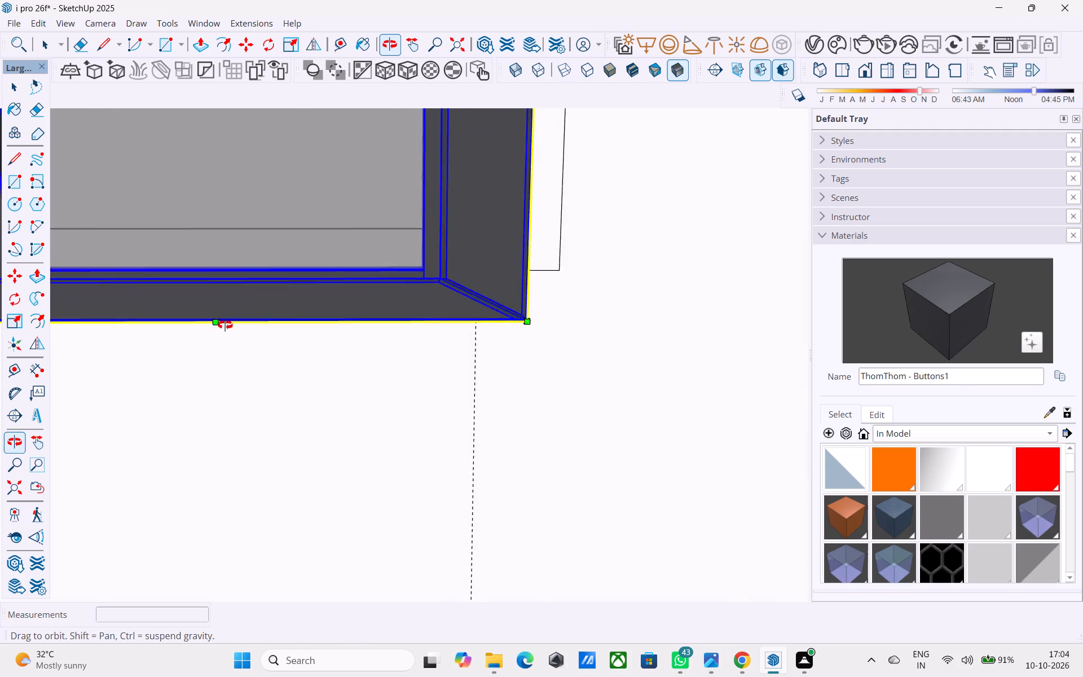
middle_drag(225, 325, 228, 346)
scroll(227, 341, up, 7)
middle_drag(221, 333, 232, 254)
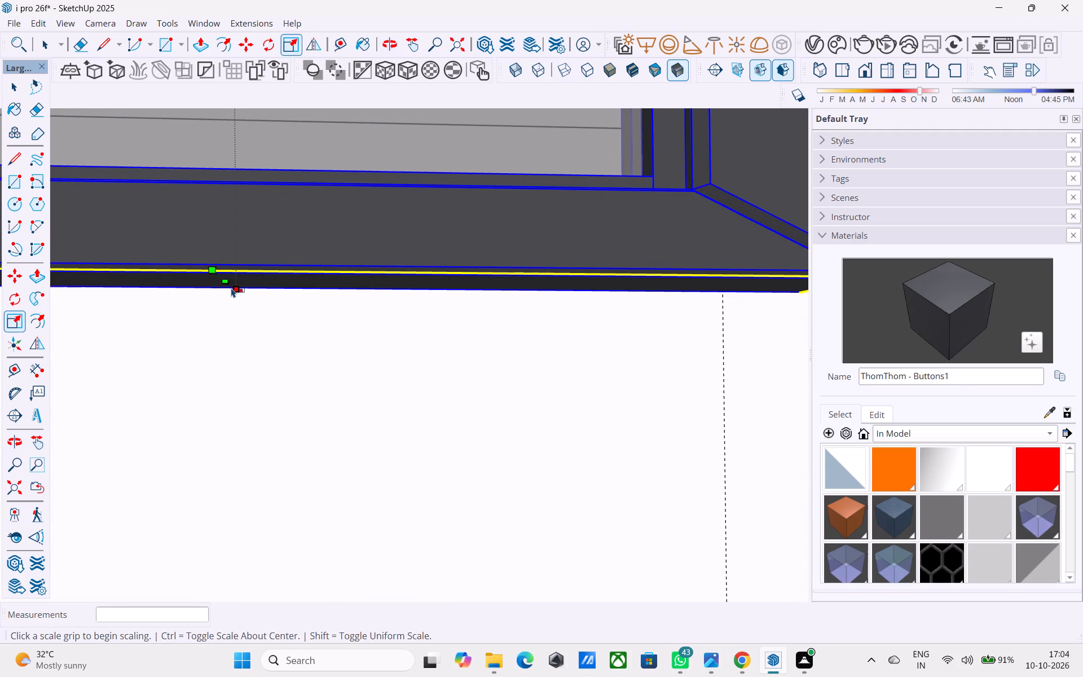
drag(227, 284, 256, 171)
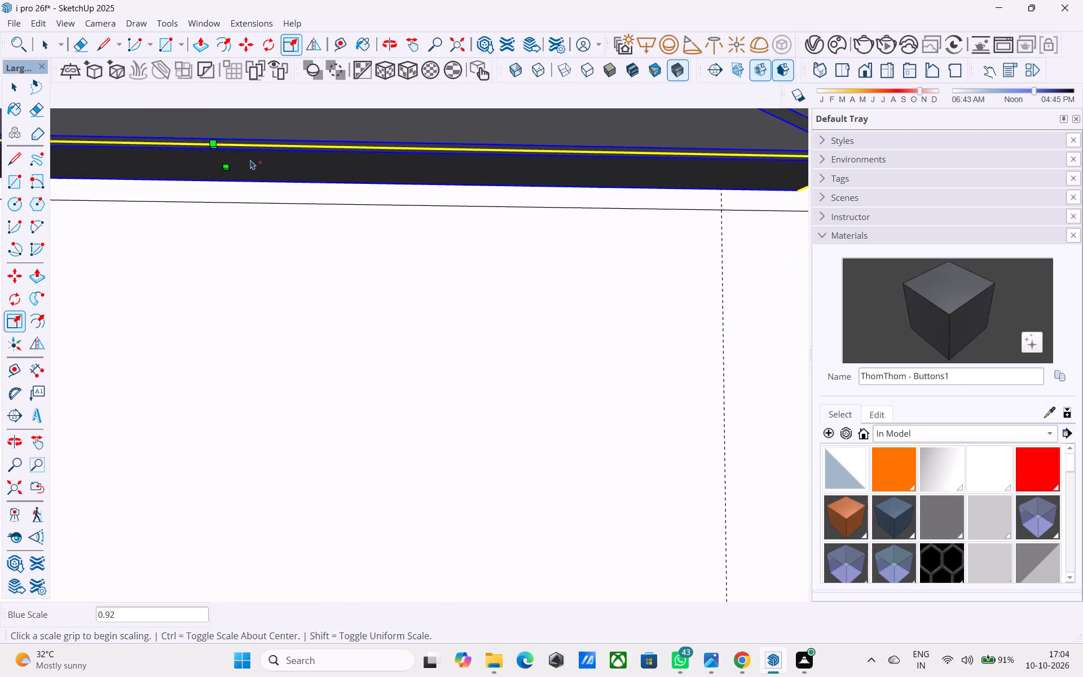
Scale the window unit's height further from its bottom edge, raising that edge above the outer frame outline.
scroll(236, 178, down, 4)
middle_drag(235, 242, 239, 436)
scroll(268, 267, up, 3)
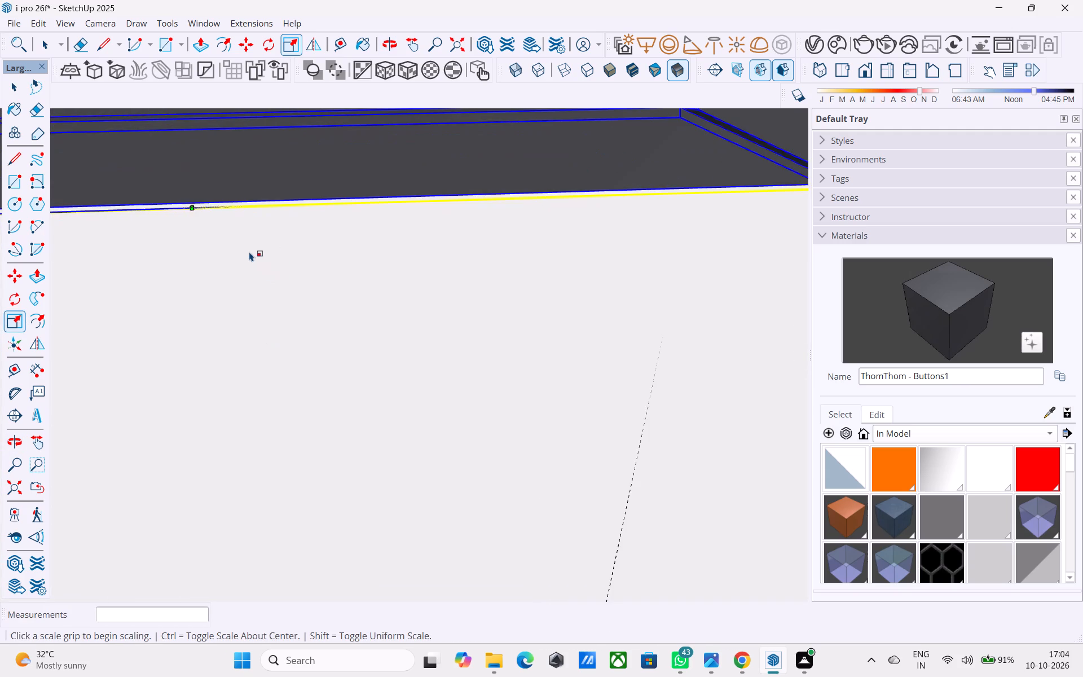
scroll(249, 252, down, 7)
middle_drag(276, 322, 218, 206)
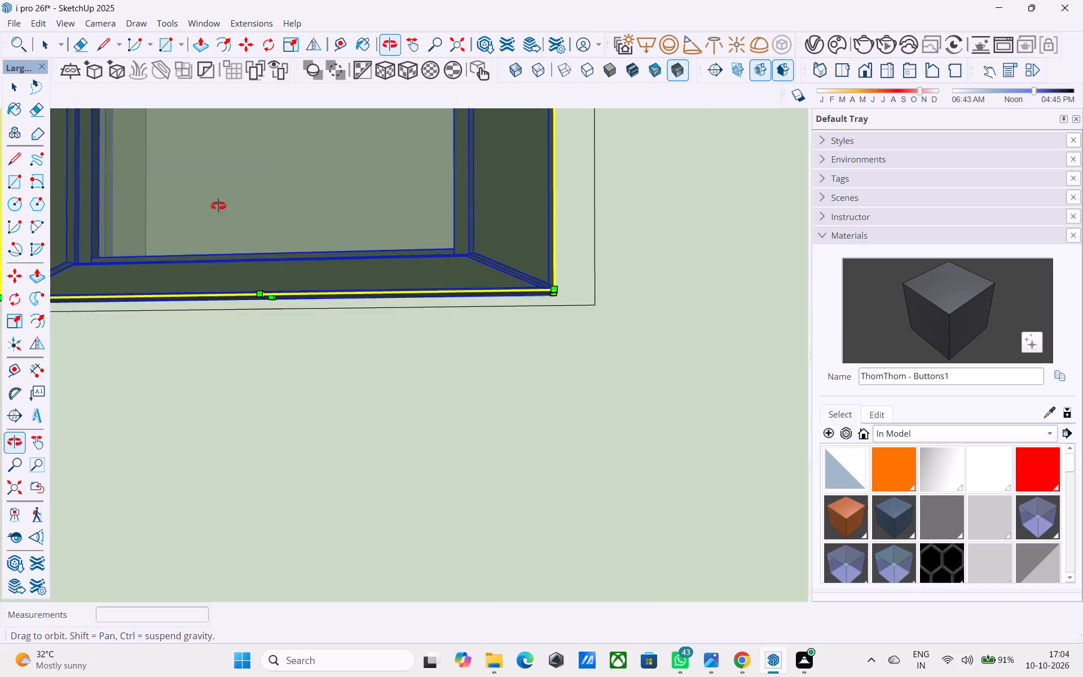
middle_drag(218, 206, 127, 302)
scroll(262, 318, up, 7)
middle_drag(248, 280, 245, 276)
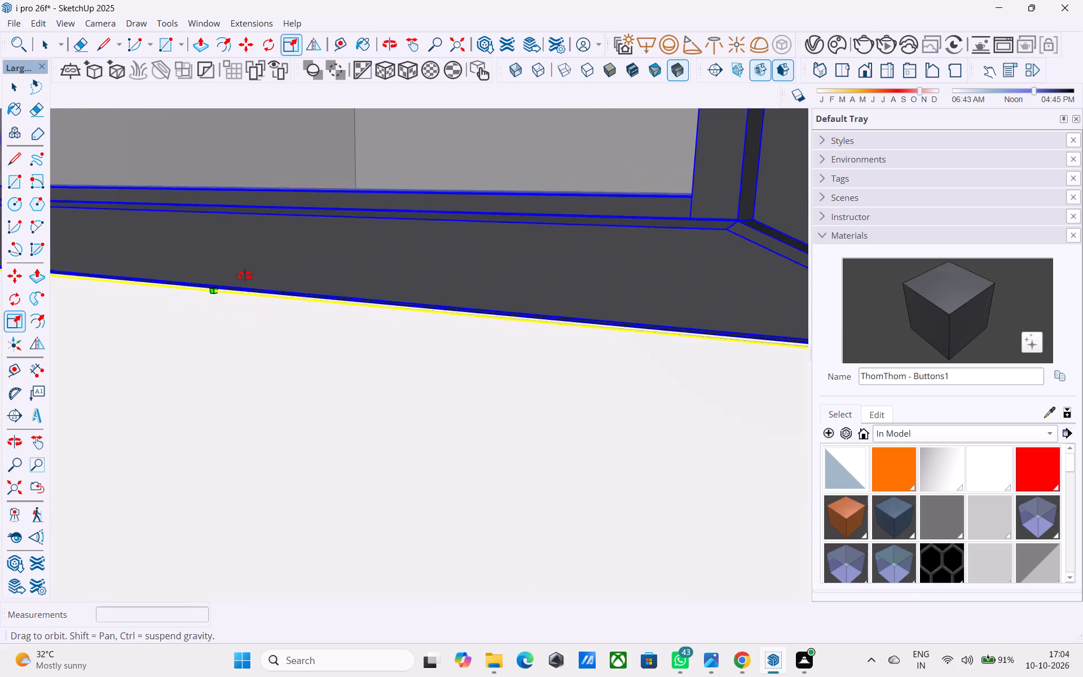
middle_drag(245, 276, 231, 253)
scroll(276, 316, up, 1)
middle_drag(275, 312, 263, 283)
drag(270, 272, 270, 217)
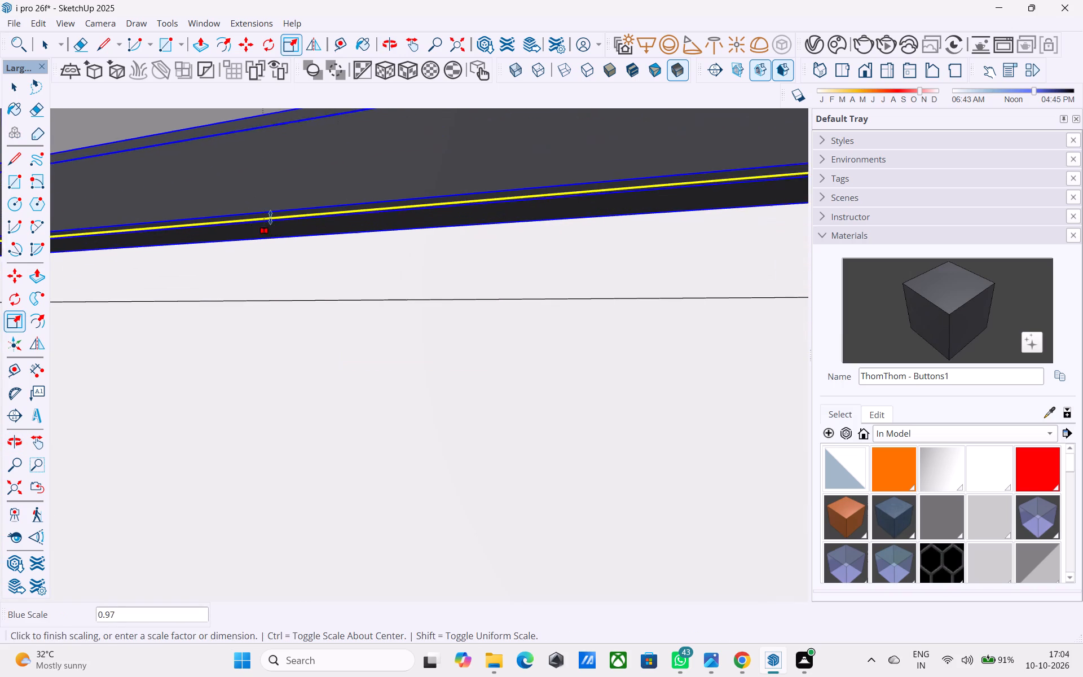
drag(270, 217, 279, 198)
Scale the window unit's height from its top edge to about 0.98.
scroll(289, 232, down, 4)
middle_drag(319, 341, 381, 410)
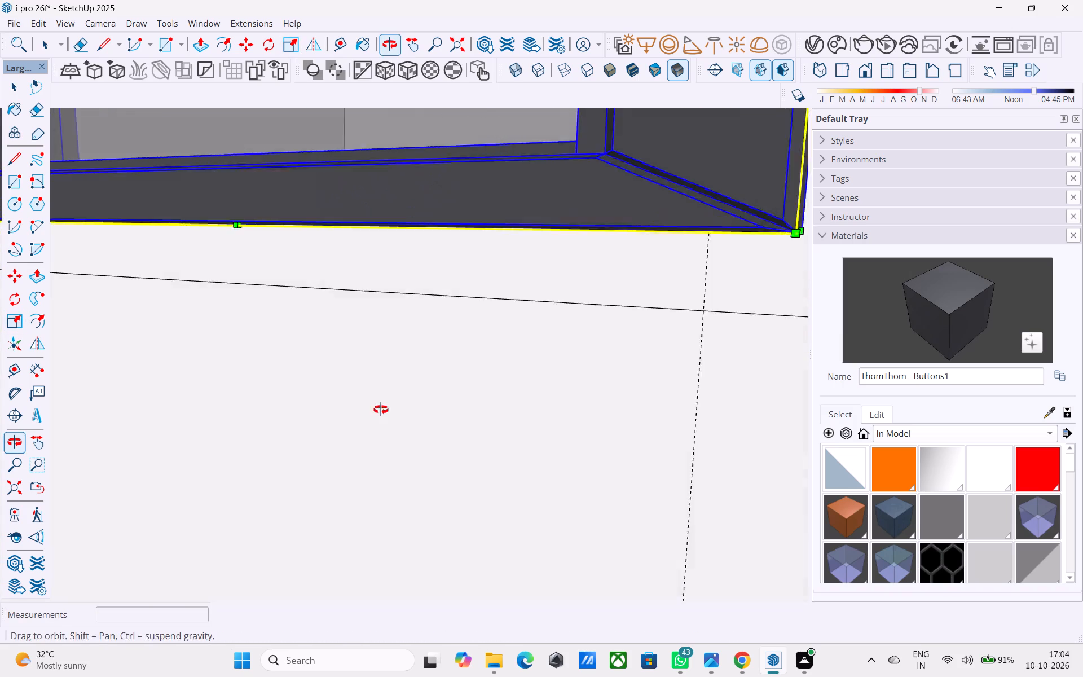
middle_drag(381, 410, 435, 453)
scroll(448, 456, down, 16)
middle_drag(466, 438, 463, 460)
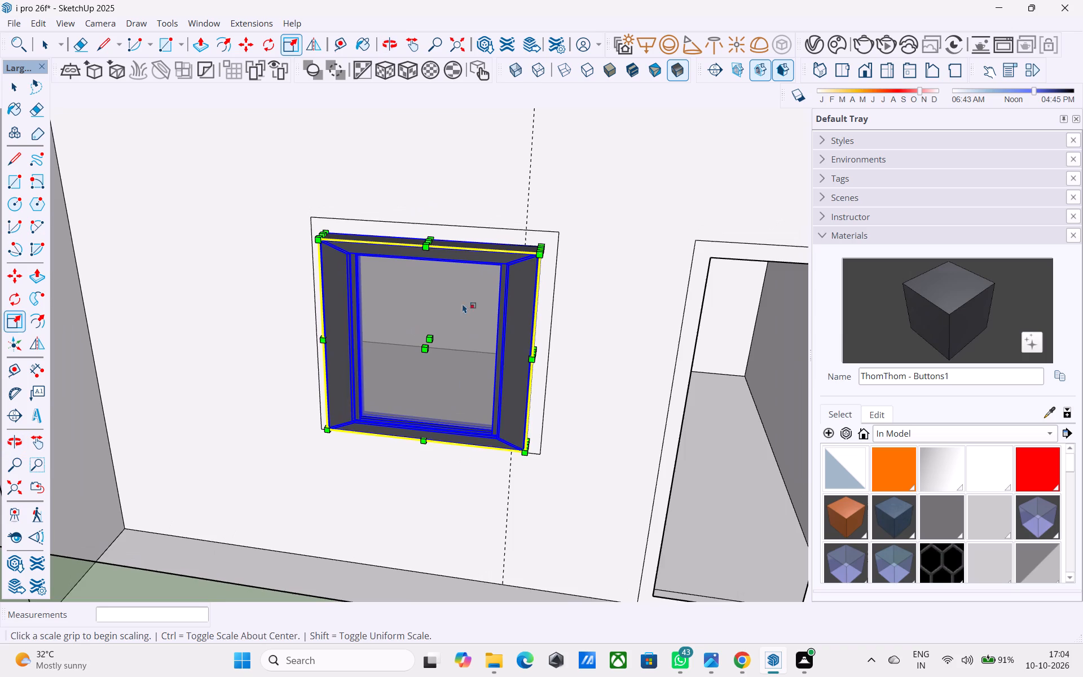
scroll(445, 262, up, 2)
middle_drag(429, 351, 411, 424)
click(426, 248)
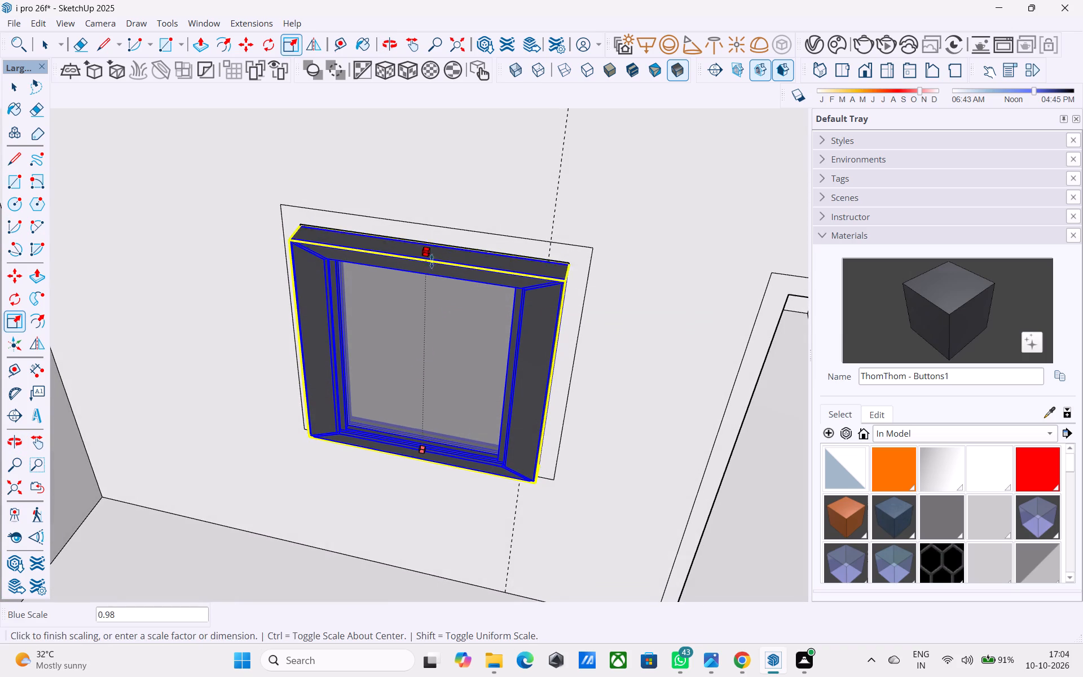
Delete the unscaled dark window units on the first, third and fourth balcony levels, keeping the scaled one on the second.
middle_drag(324, 285, 500, 219)
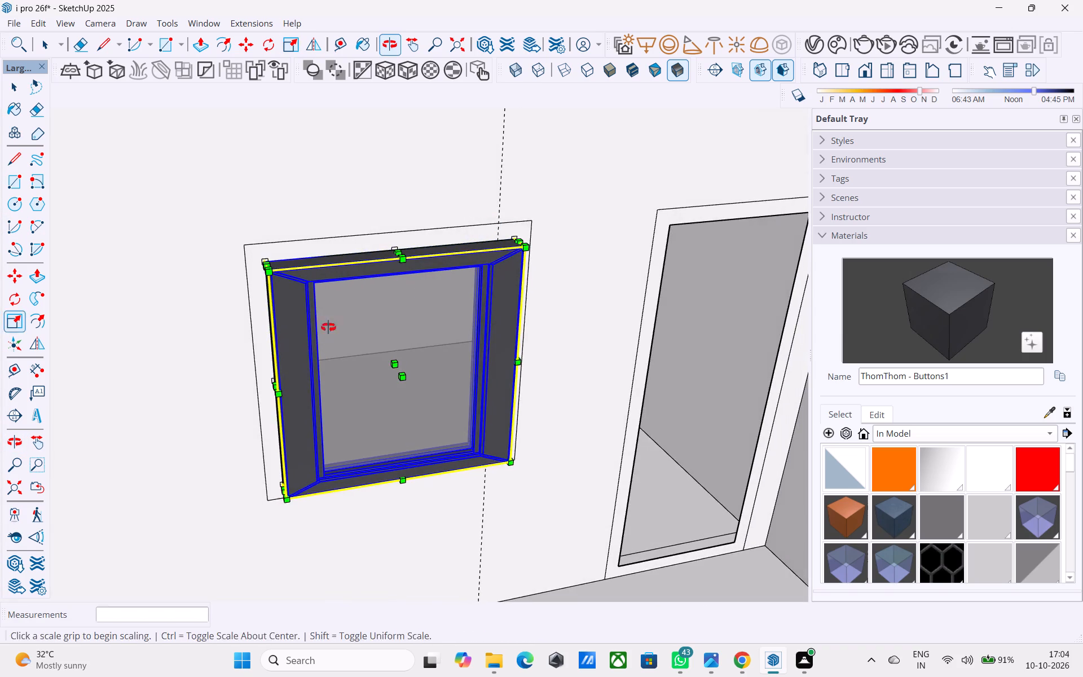
middle_drag(328, 327, 280, 256)
scroll(423, 291, up, 1)
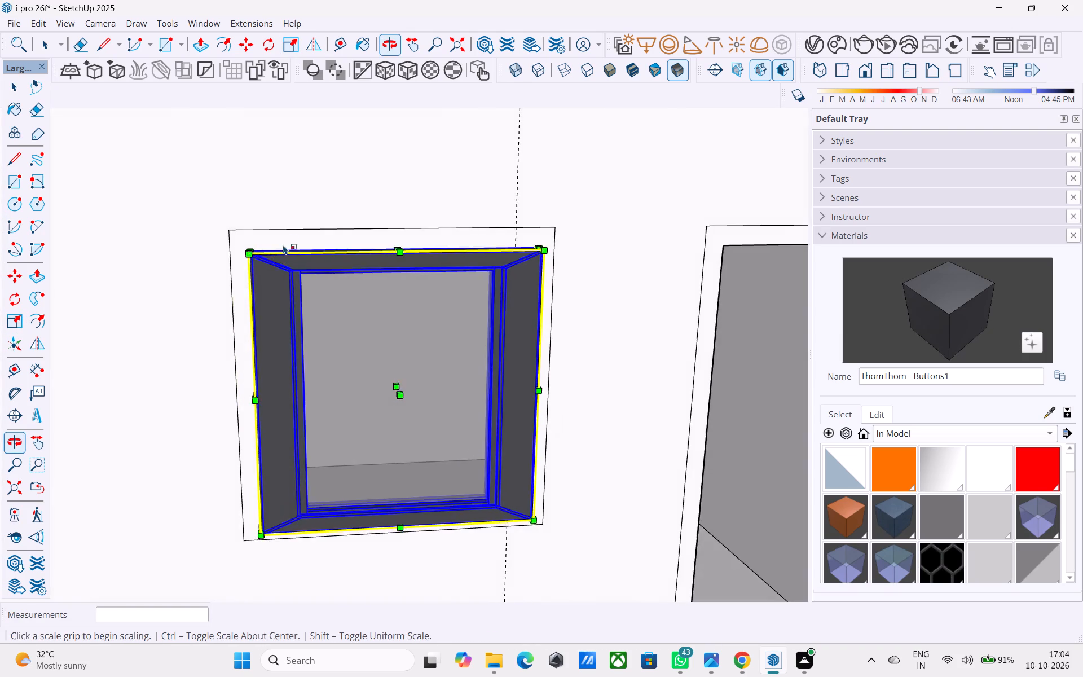
scroll(273, 233, down, 19)
scroll(296, 329, up, 1)
scroll(296, 331, down, 7)
key(space)
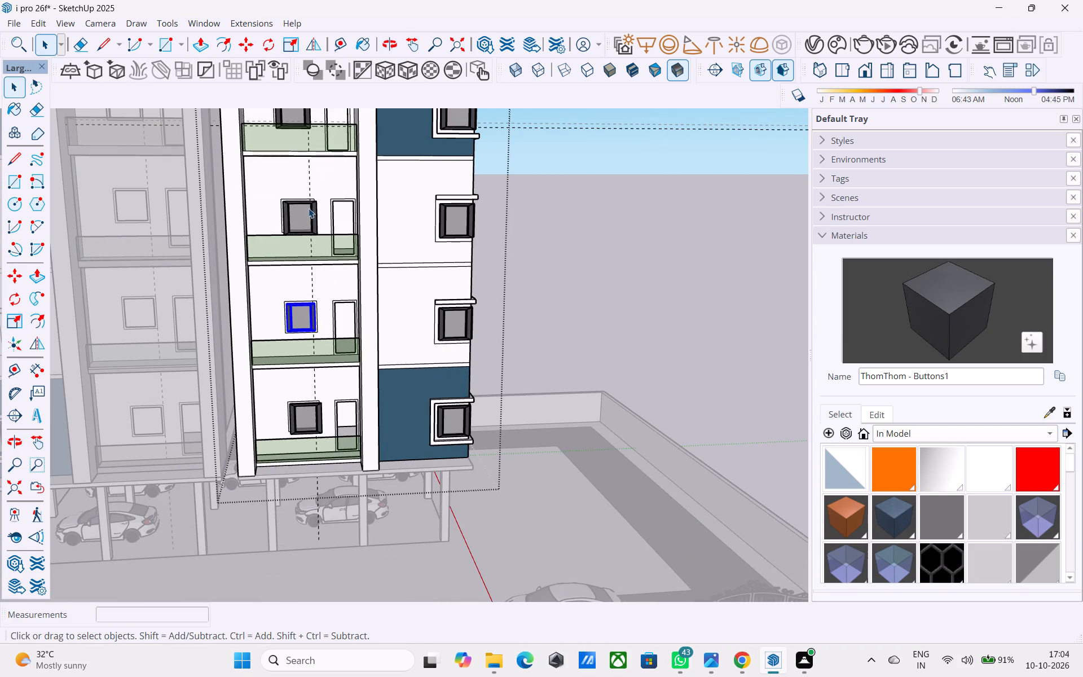
click(309, 209)
key(Delete)
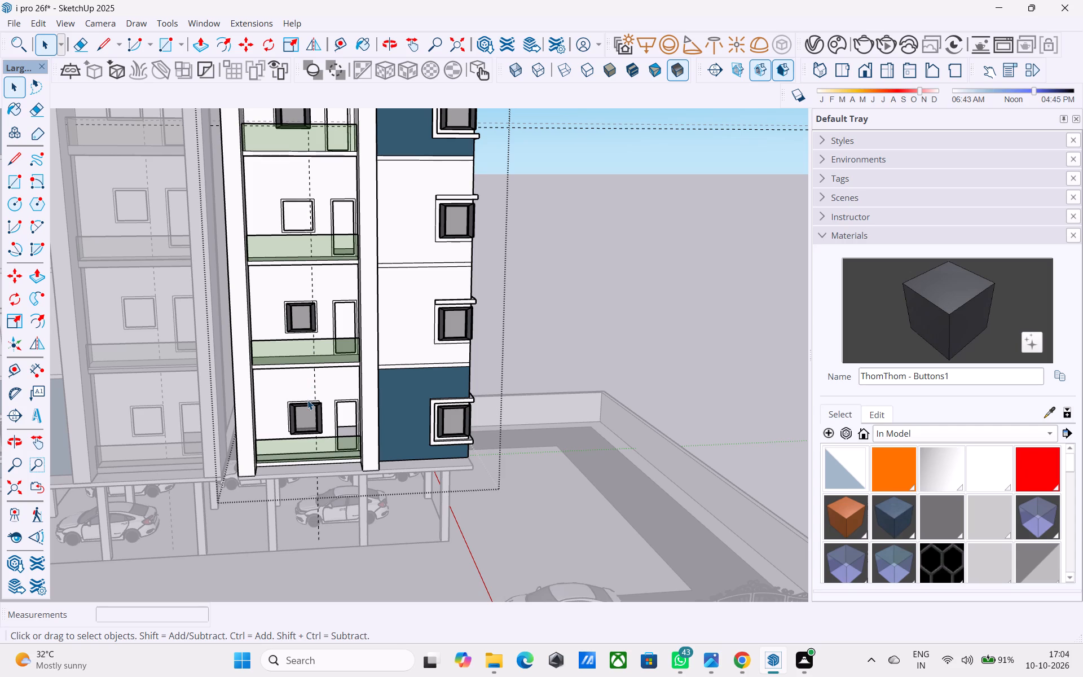
click(307, 400)
click(307, 406)
key(Delete)
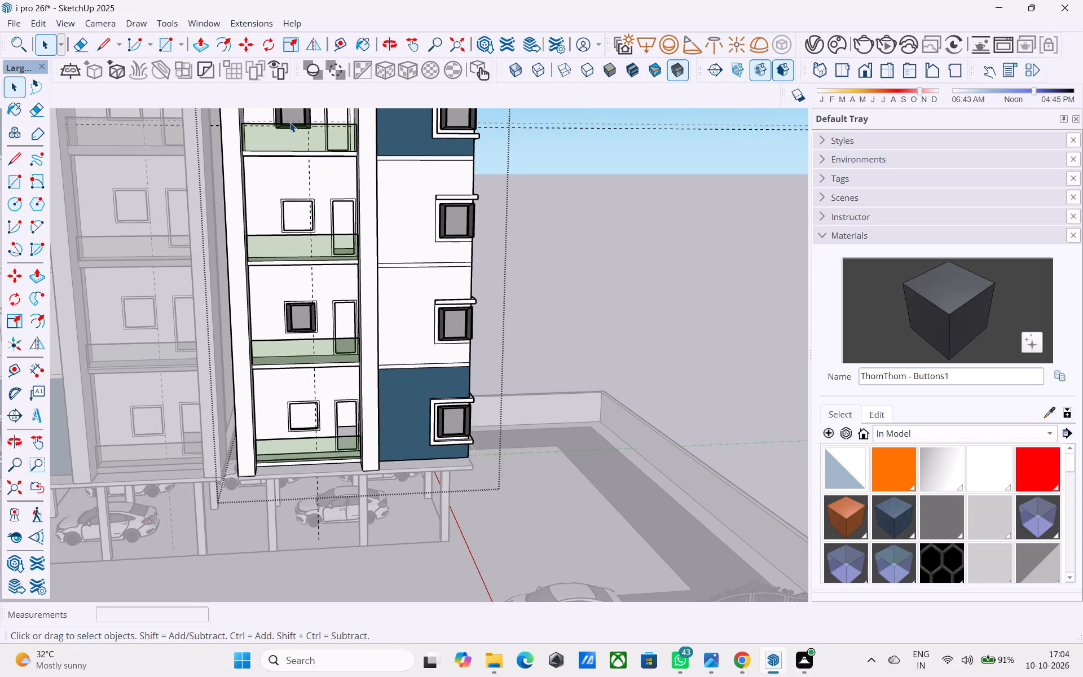
click(290, 122)
click(291, 115)
key(Delete)
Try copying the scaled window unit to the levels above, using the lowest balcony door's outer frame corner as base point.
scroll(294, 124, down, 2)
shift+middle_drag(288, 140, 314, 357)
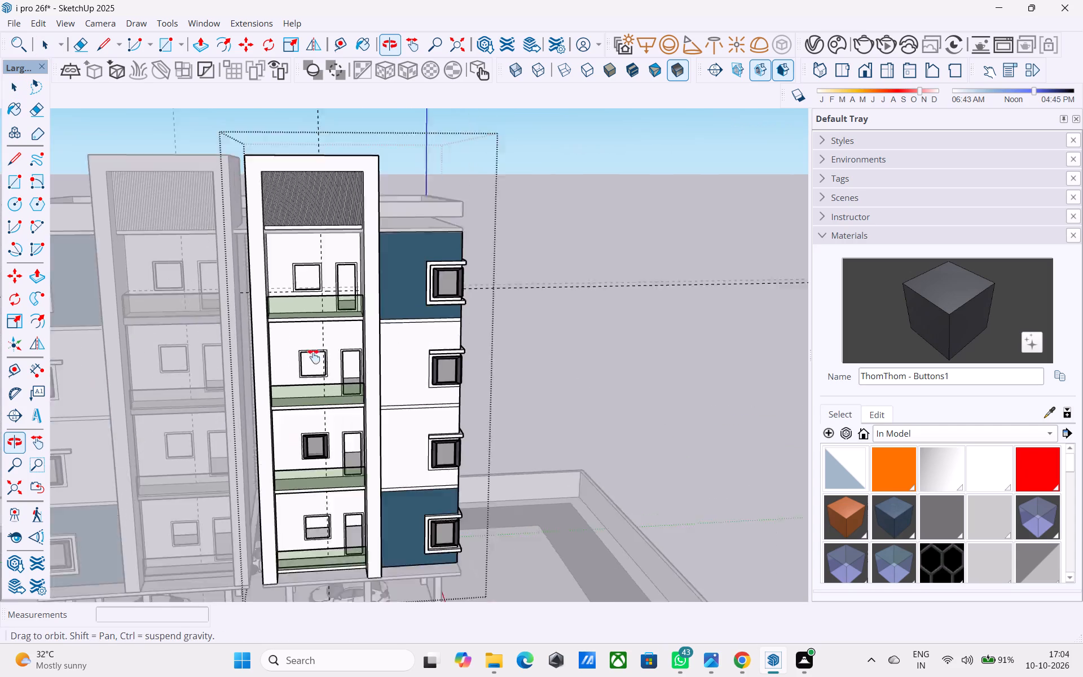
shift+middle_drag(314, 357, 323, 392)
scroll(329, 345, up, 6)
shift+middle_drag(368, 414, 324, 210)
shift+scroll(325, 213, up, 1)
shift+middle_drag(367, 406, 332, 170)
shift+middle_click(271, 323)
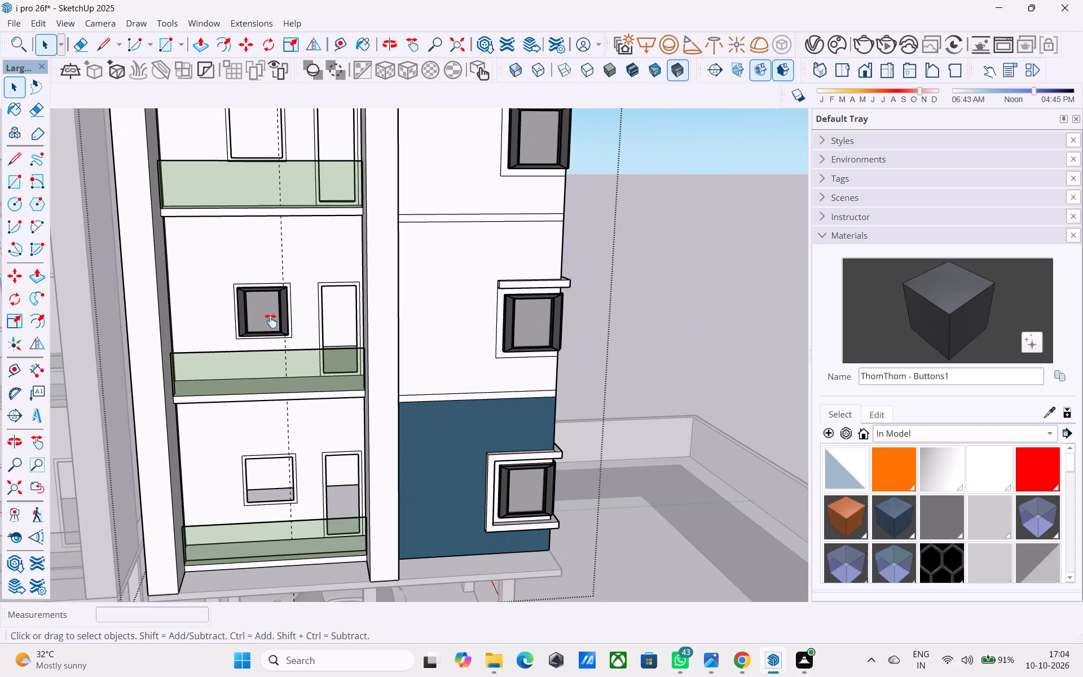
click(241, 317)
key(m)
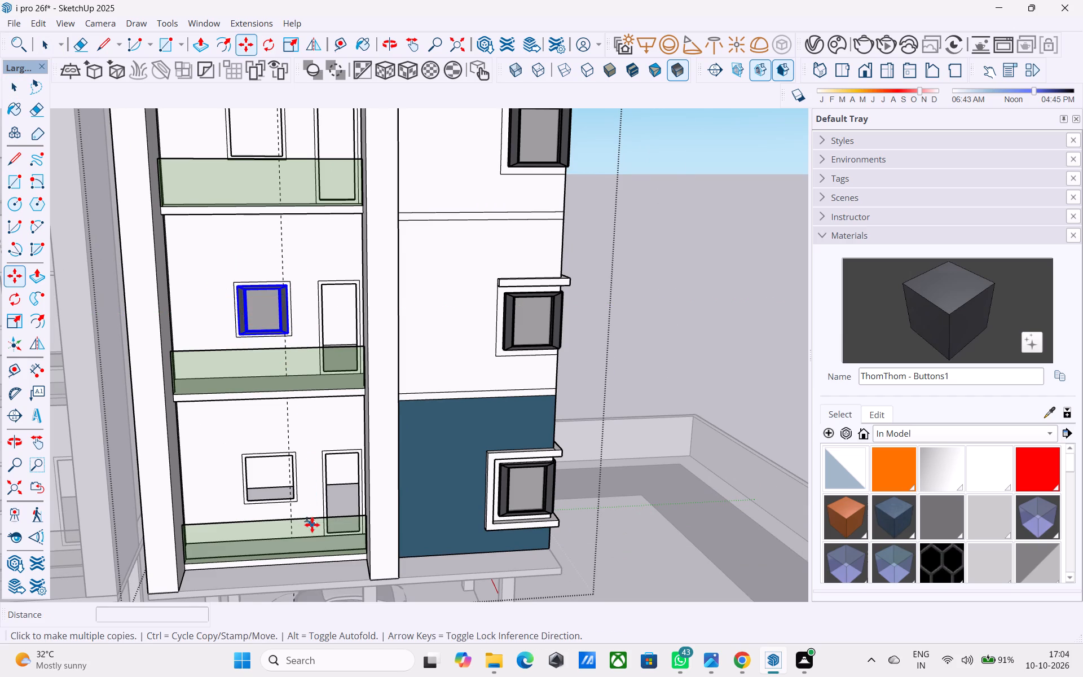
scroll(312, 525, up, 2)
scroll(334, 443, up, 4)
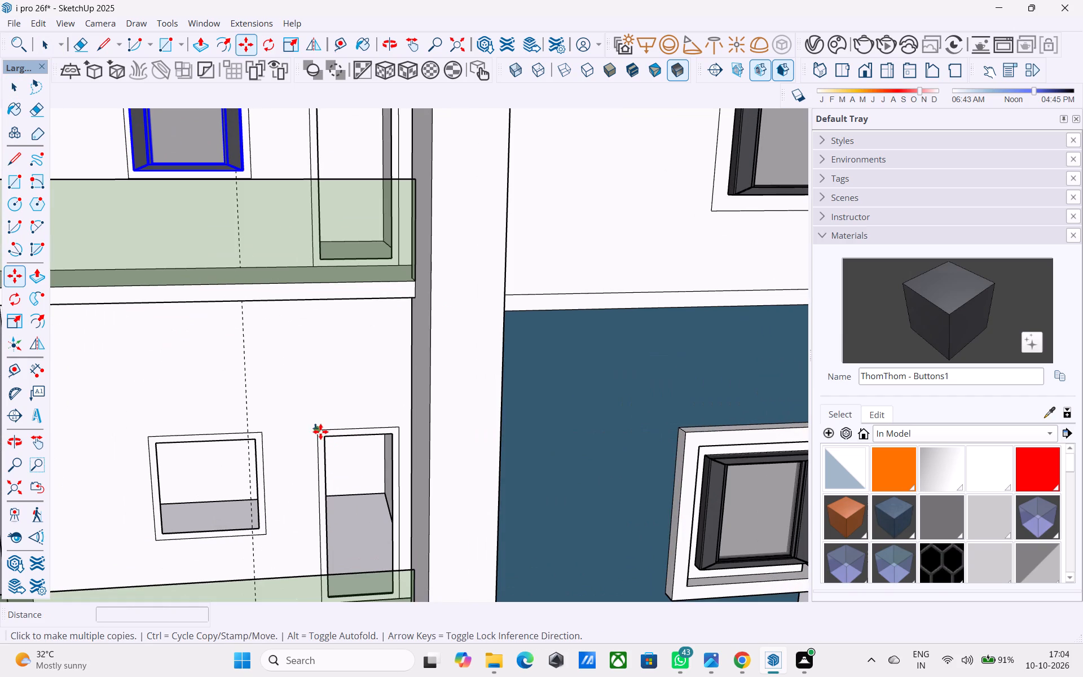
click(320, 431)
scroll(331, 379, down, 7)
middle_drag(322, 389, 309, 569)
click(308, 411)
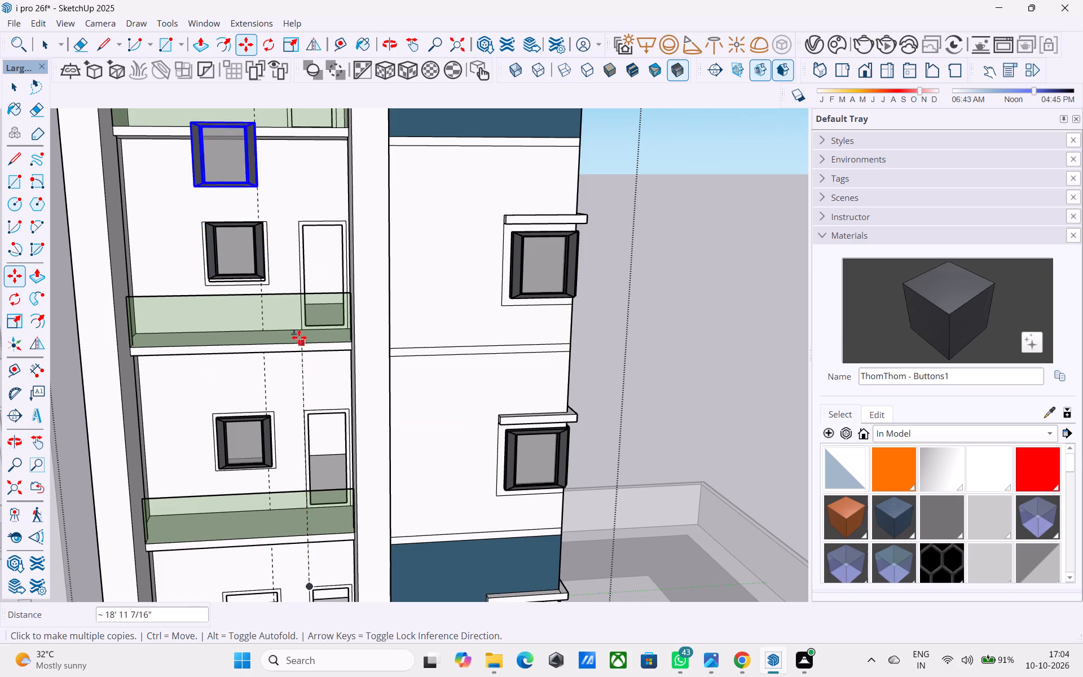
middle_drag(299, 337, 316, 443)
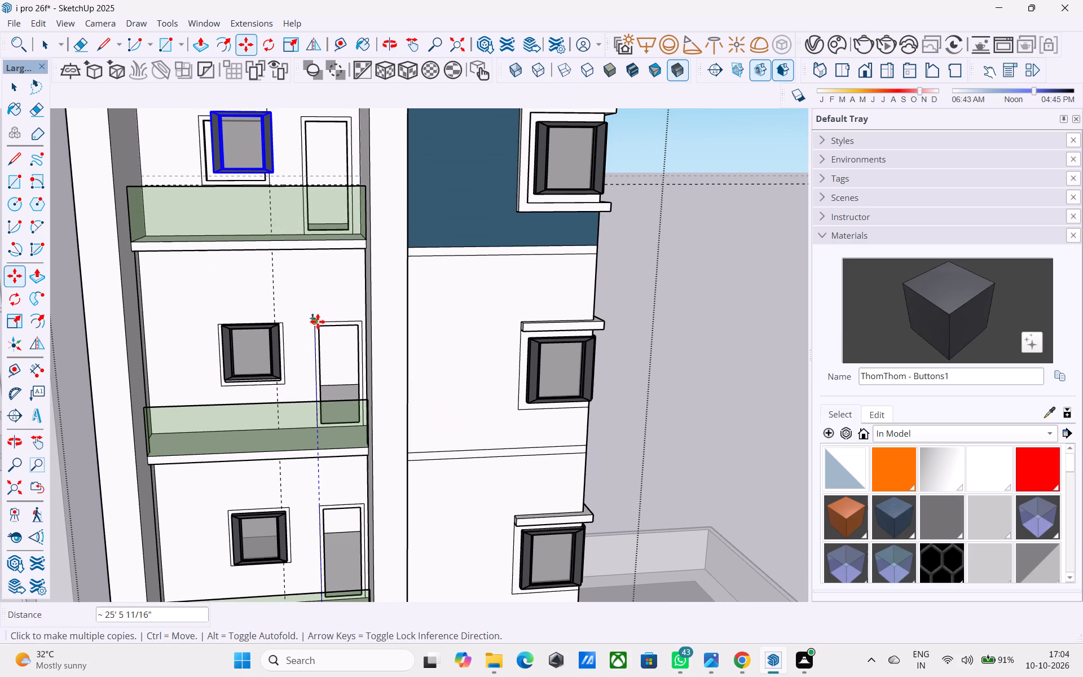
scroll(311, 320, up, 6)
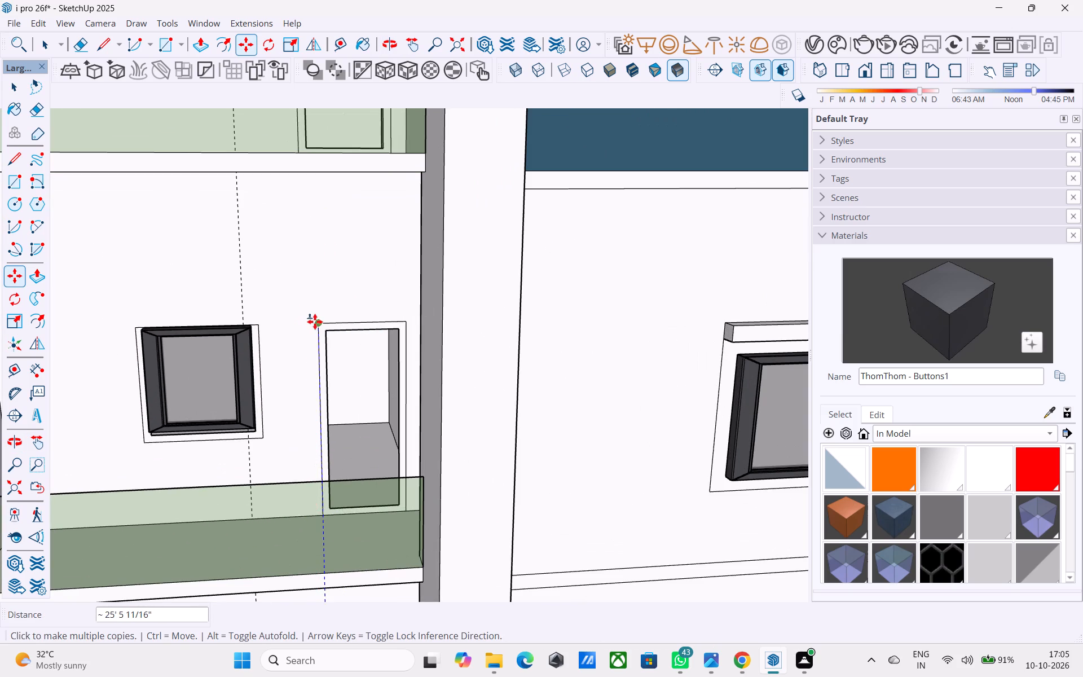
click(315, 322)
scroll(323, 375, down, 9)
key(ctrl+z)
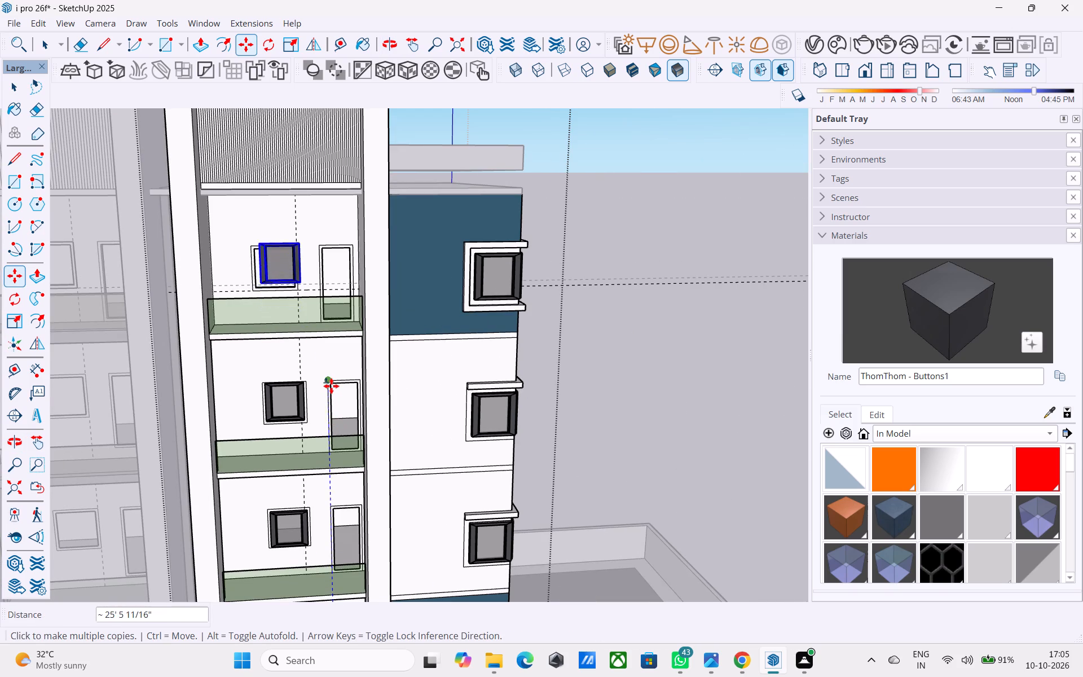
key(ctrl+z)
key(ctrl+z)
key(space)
Copy the scaled second-level window unit into the third- and fourth-level openings, aligning by the balcony door frames' upper corners.
scroll(280, 531, up, 5)
click(278, 529)
key(n)
key(BackSpace)
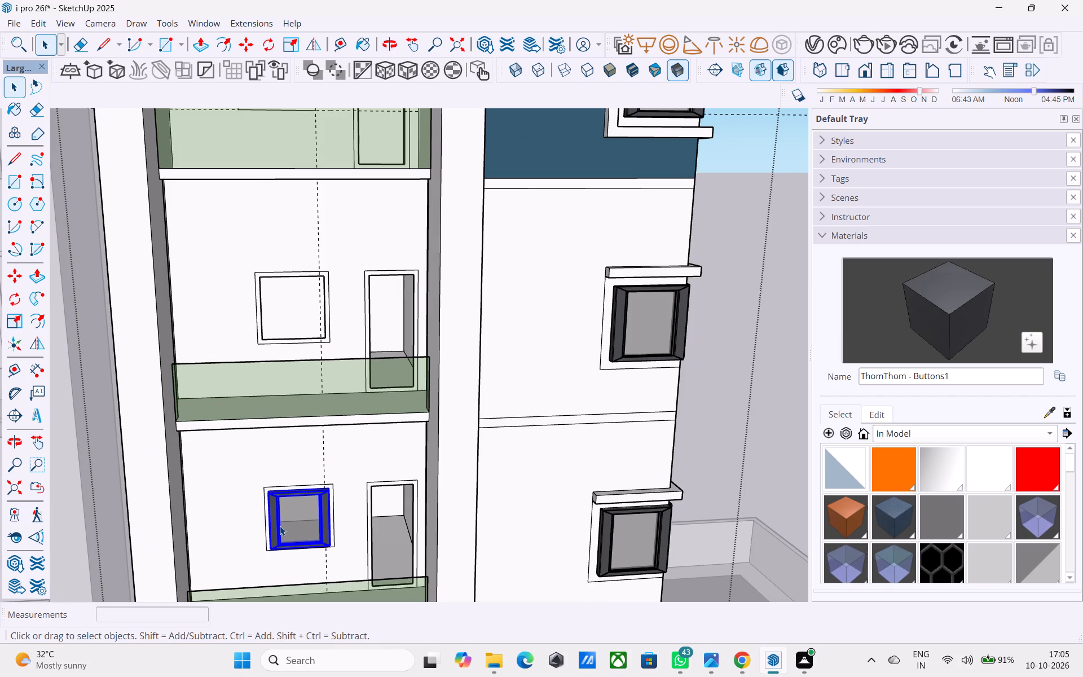
key(m)
scroll(358, 485, up, 4)
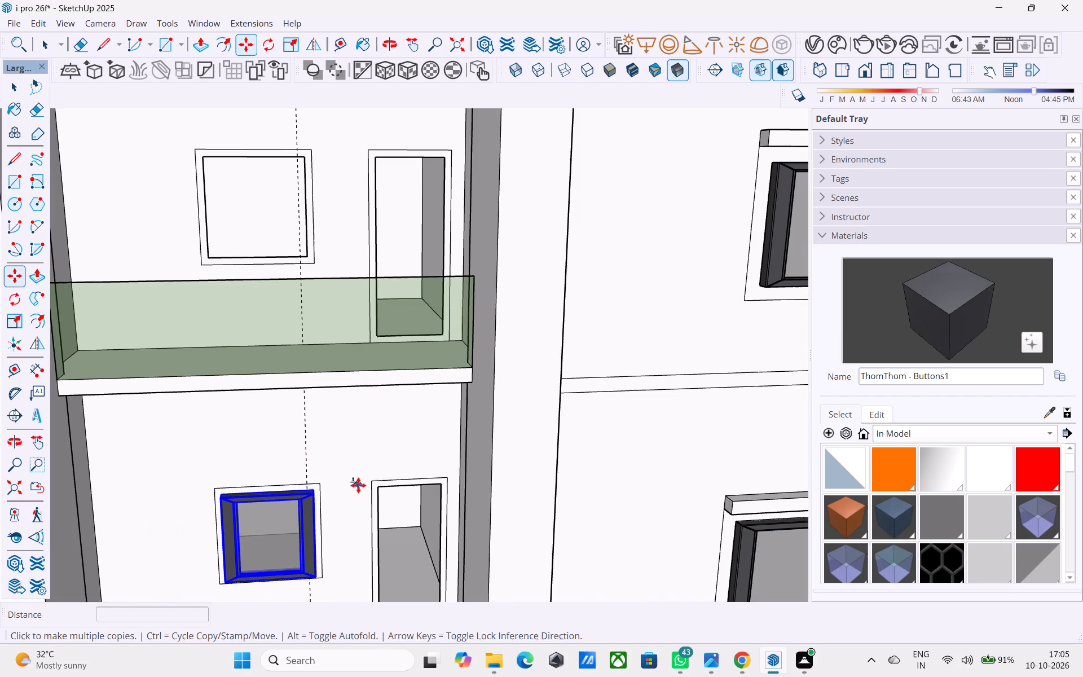
click(372, 480)
click(367, 148)
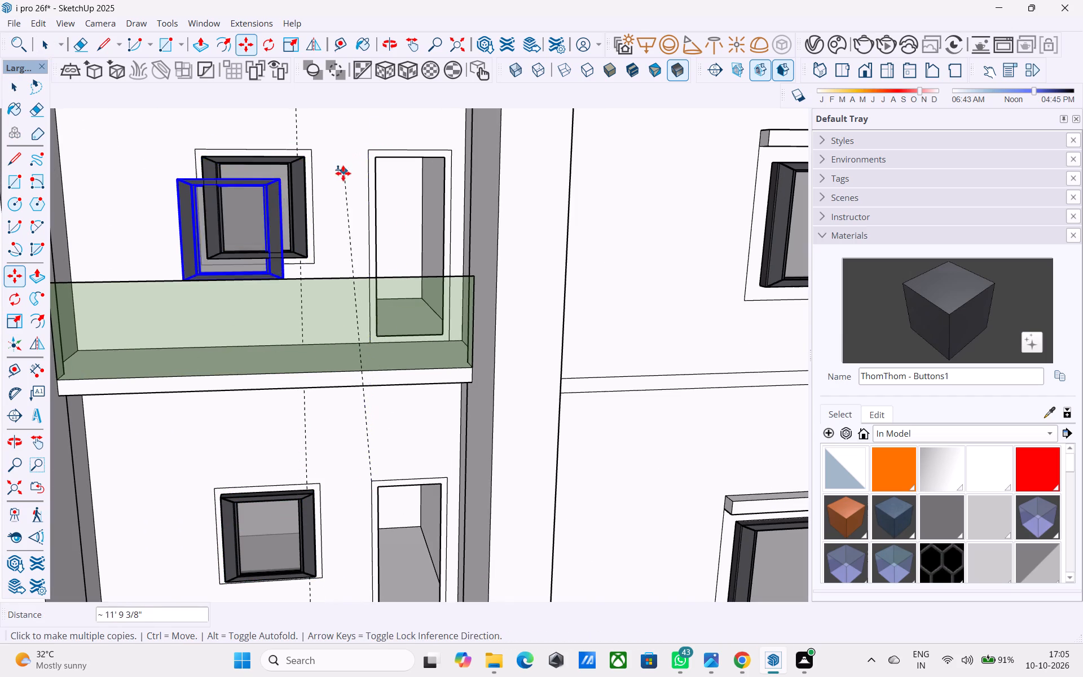
scroll(343, 177, down, 3)
middle_drag(343, 182, 302, 518)
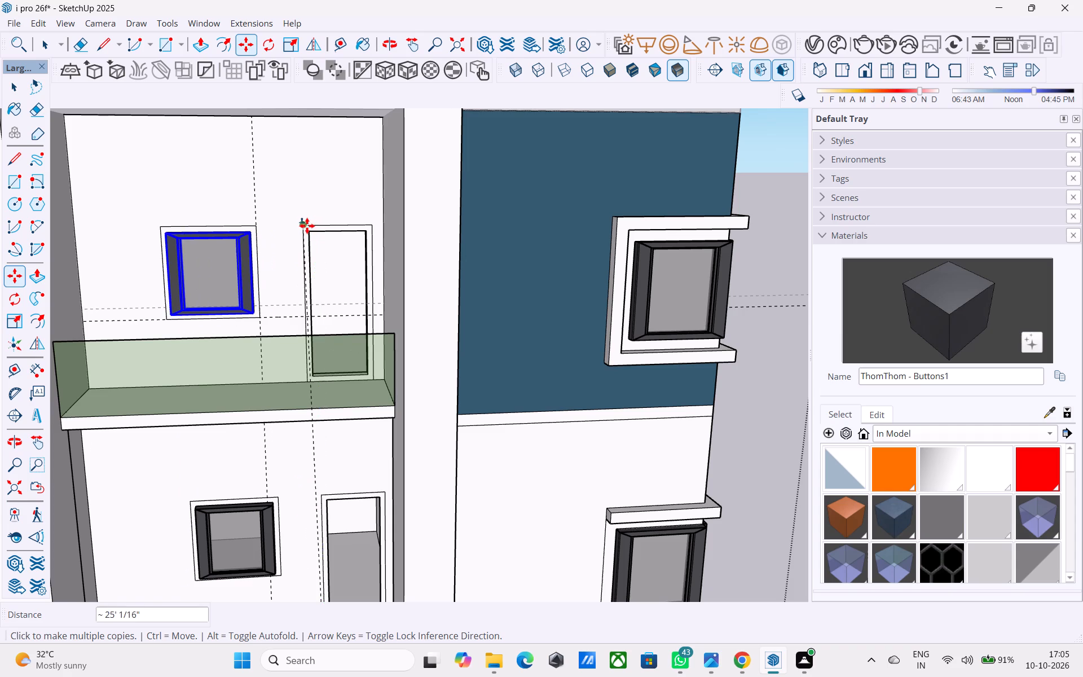
click(307, 226)
Copy the scaled window unit down into the lowest level's opening, aligned by that balcony door frame's upper corner.
scroll(301, 284, down, 9)
shift+middle_drag(367, 433, 287, 188)
shift+middle_drag(226, 491, 239, 451)
scroll(247, 434, up, 10)
click(266, 304)
scroll(267, 304, down, 4)
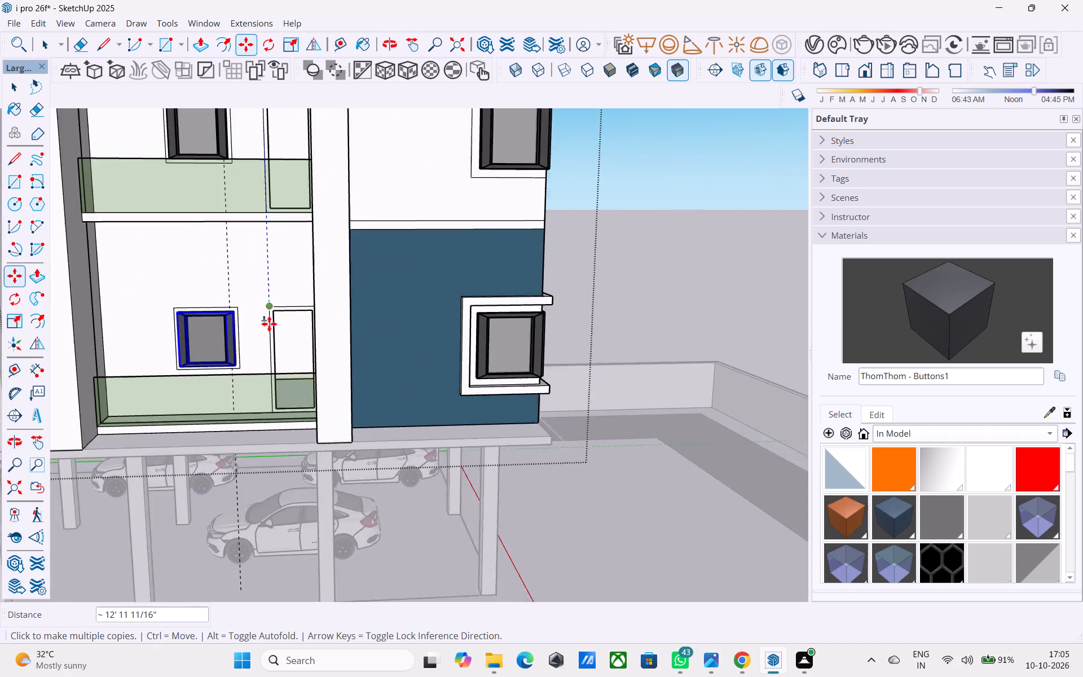
scroll(269, 324, down, 7)
key(space)
Examine how the copied window unit sits in the lowest level's wall opening.
middle_drag(249, 354, 305, 415)
scroll(287, 415, up, 18)
middle_drag(227, 368, 252, 368)
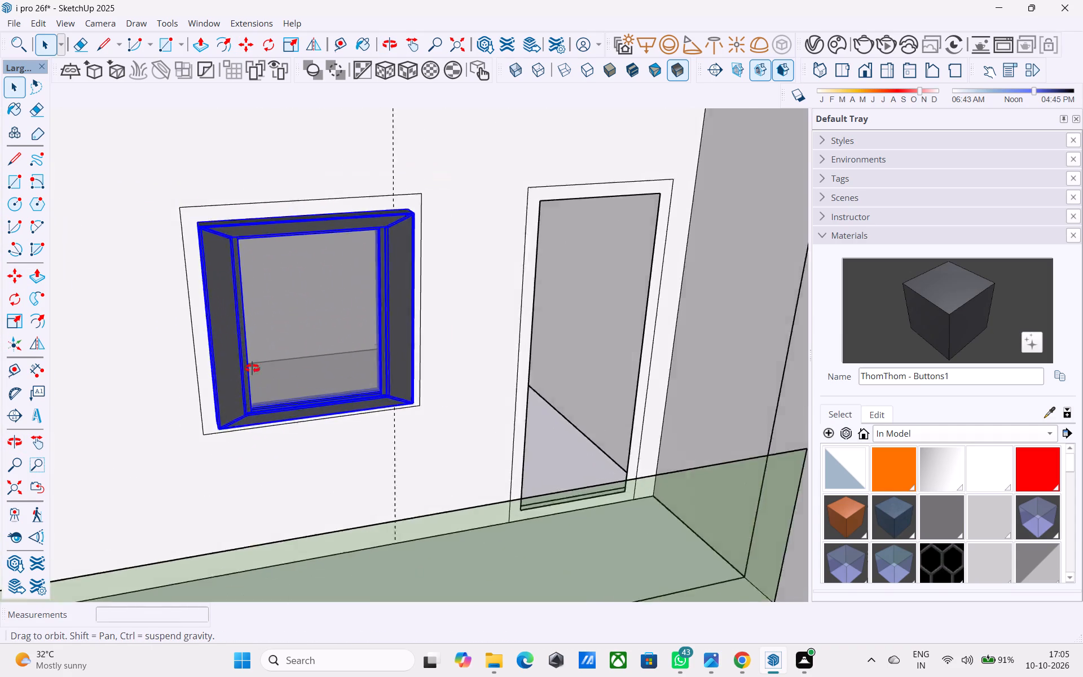
middle_drag(252, 368, 298, 328)
scroll(369, 326, up, 8)
middle_drag(346, 358, 597, 432)
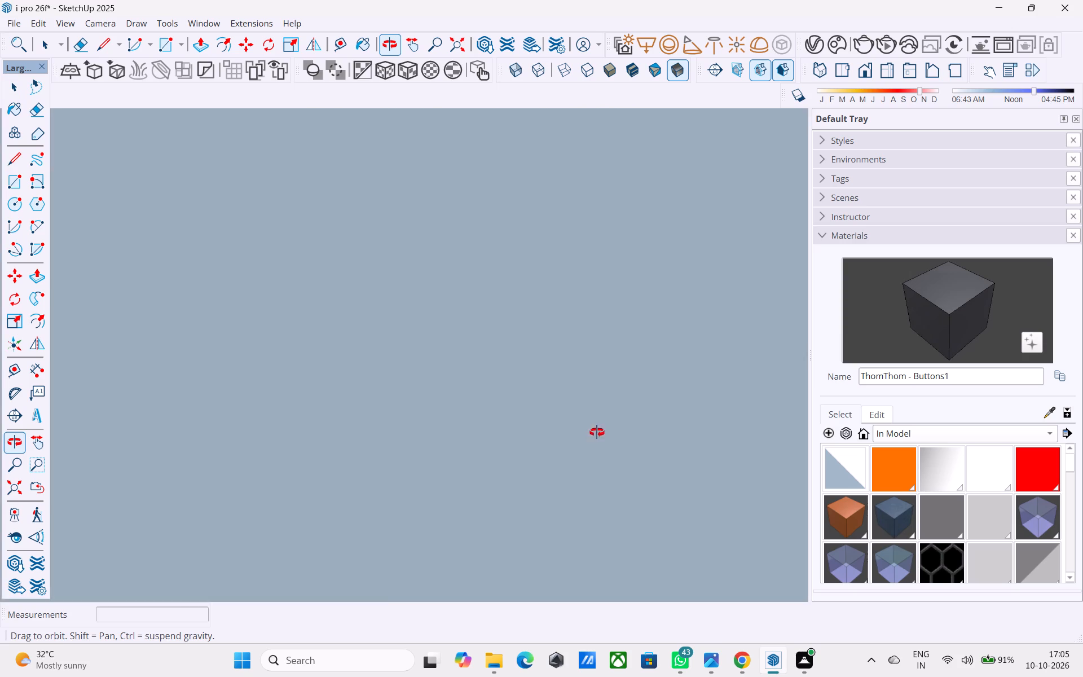
middle_drag(597, 432, 219, 372)
scroll(202, 292, down, 18)
scroll(364, 381, up, 1)
scroll(364, 381, down, 11)
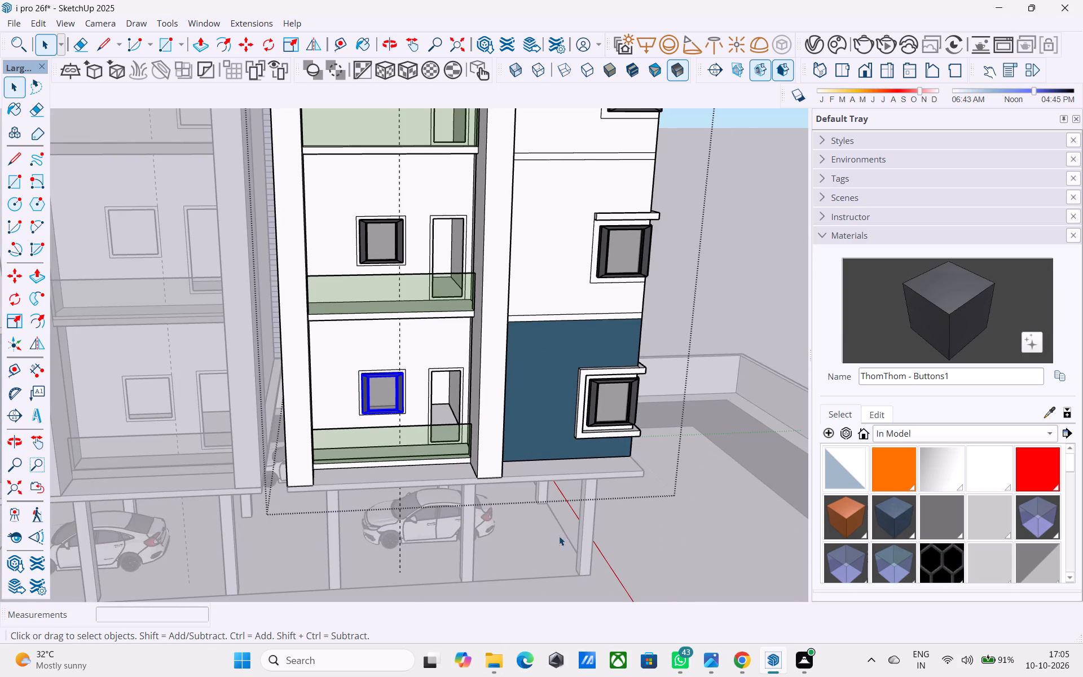
Exit the building group and save the model.
scroll(546, 455, down, 8)
click(680, 366)
middle_drag(498, 291, 495, 291)
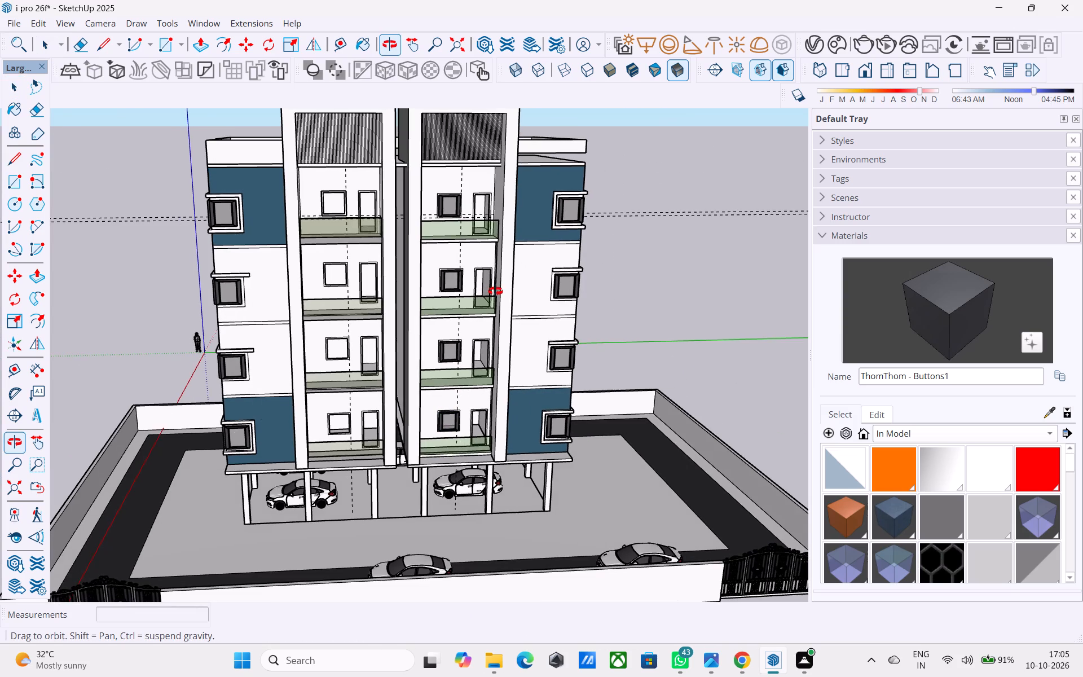
middle_drag(495, 291, 522, 309)
key(ctrl+s)
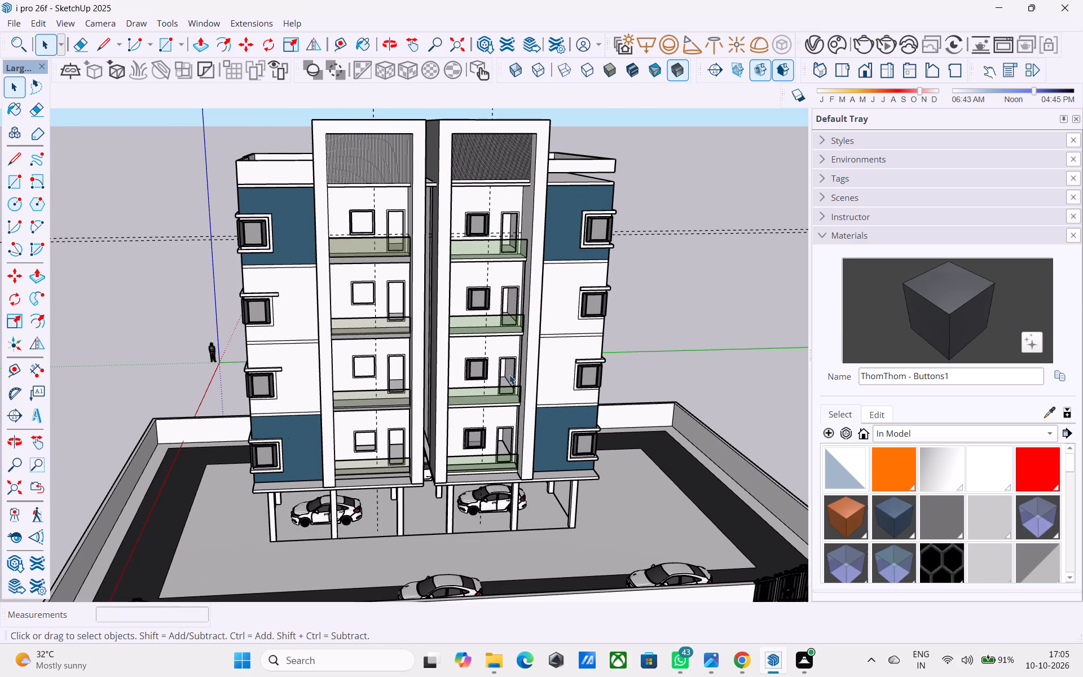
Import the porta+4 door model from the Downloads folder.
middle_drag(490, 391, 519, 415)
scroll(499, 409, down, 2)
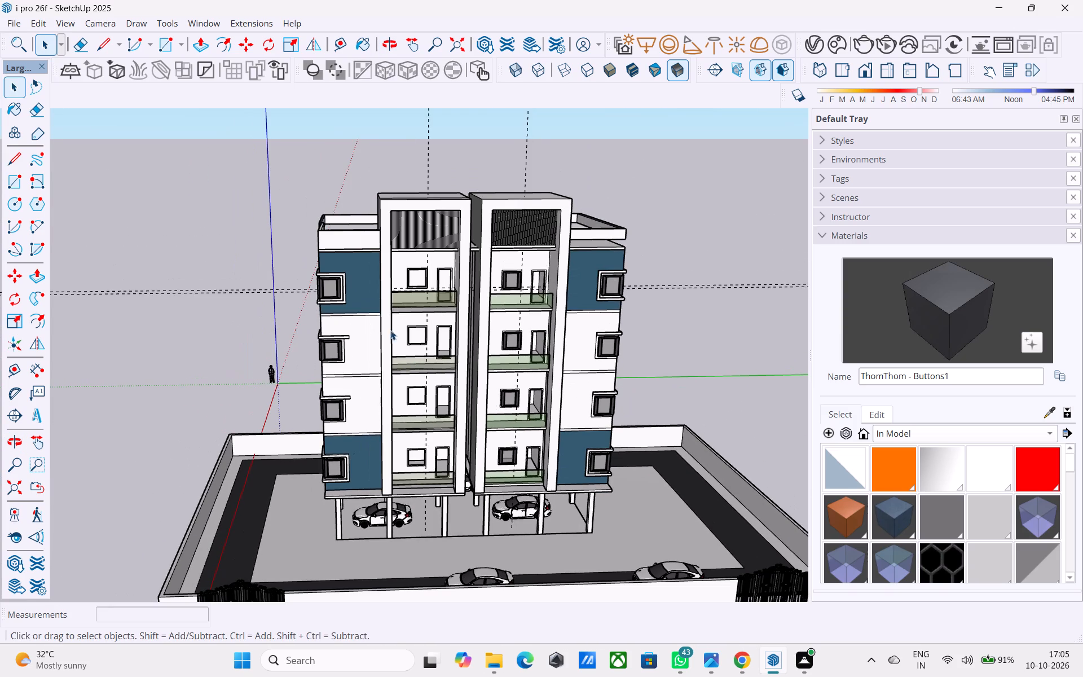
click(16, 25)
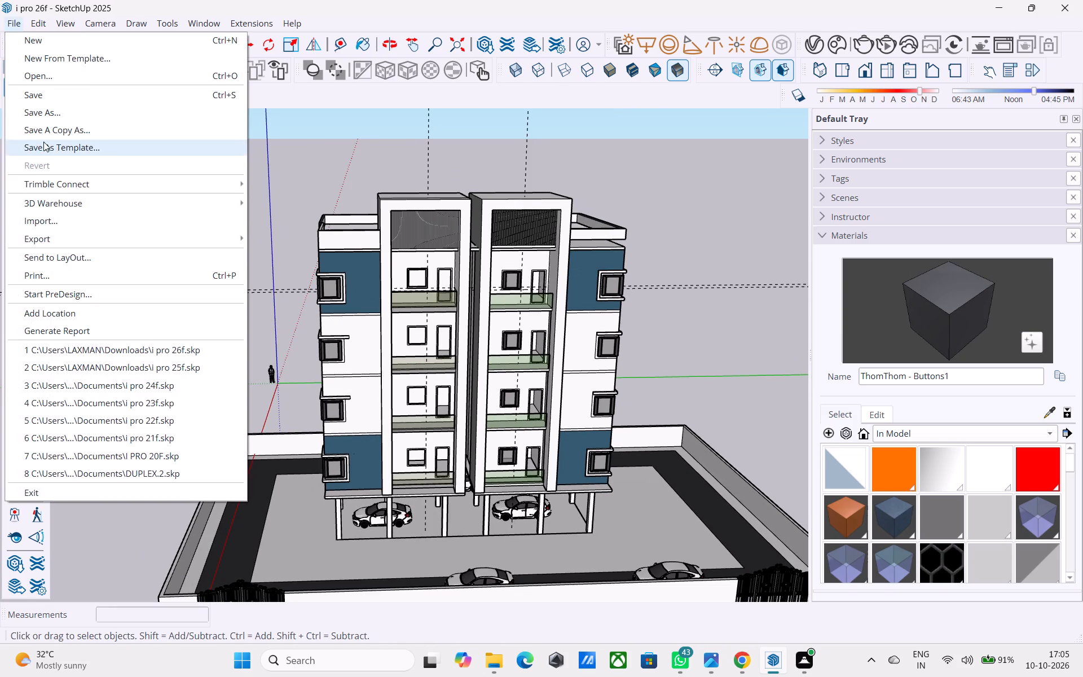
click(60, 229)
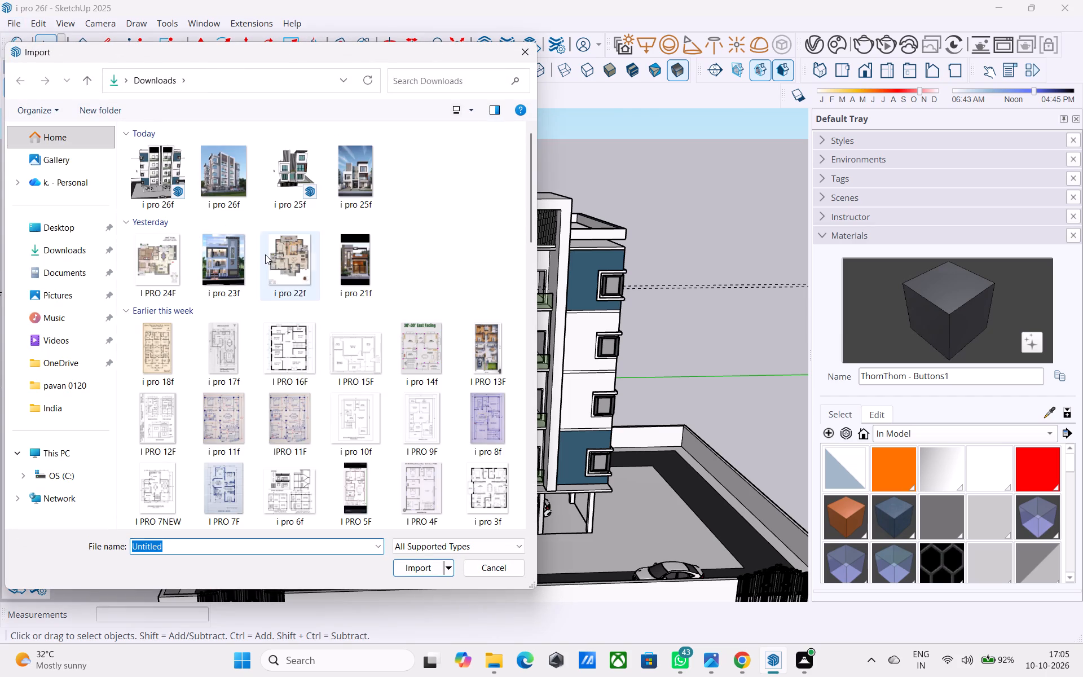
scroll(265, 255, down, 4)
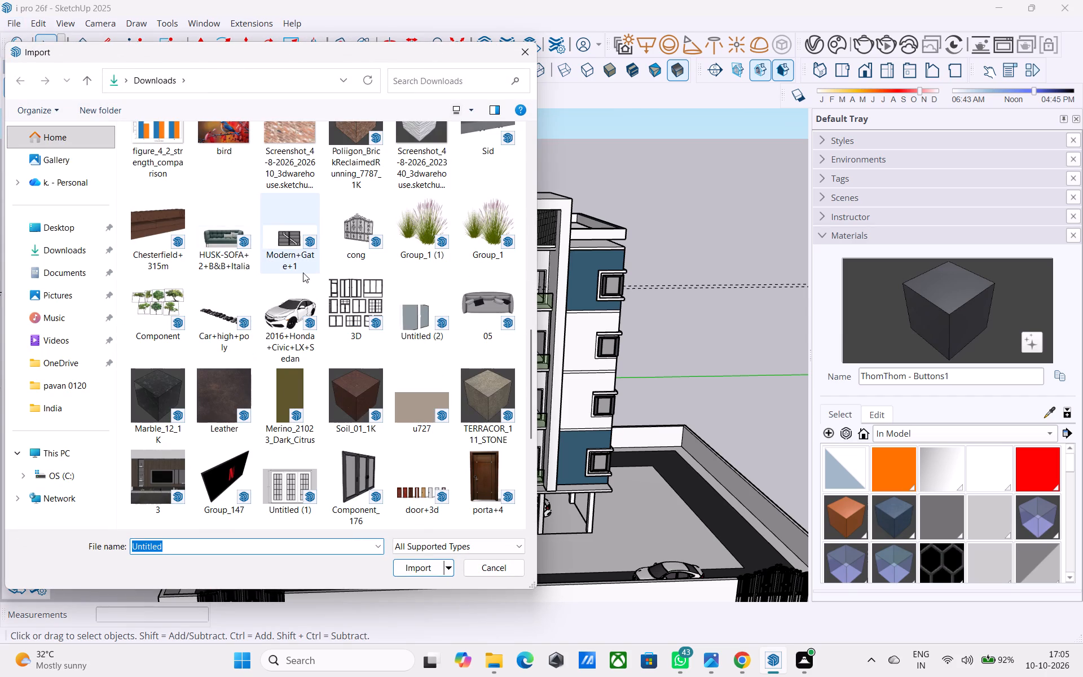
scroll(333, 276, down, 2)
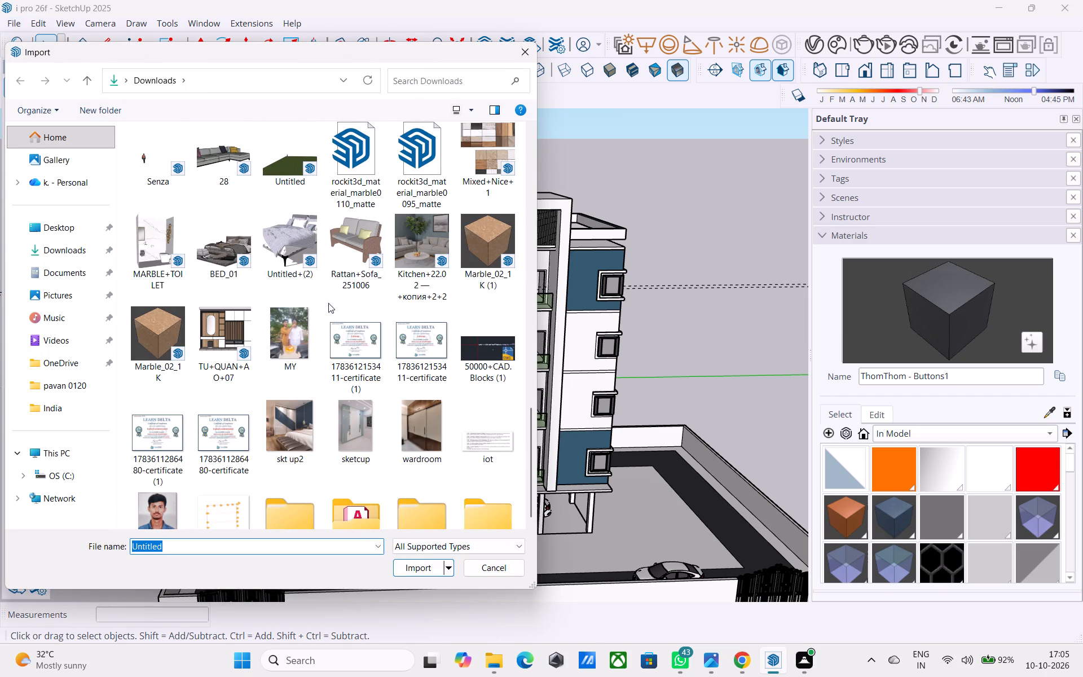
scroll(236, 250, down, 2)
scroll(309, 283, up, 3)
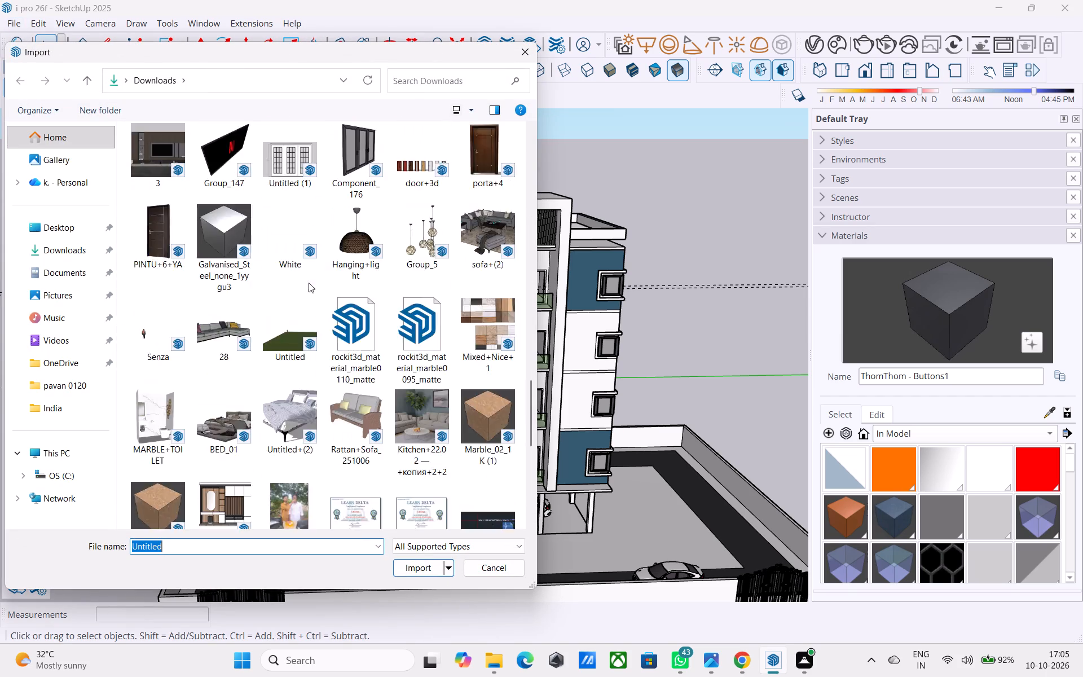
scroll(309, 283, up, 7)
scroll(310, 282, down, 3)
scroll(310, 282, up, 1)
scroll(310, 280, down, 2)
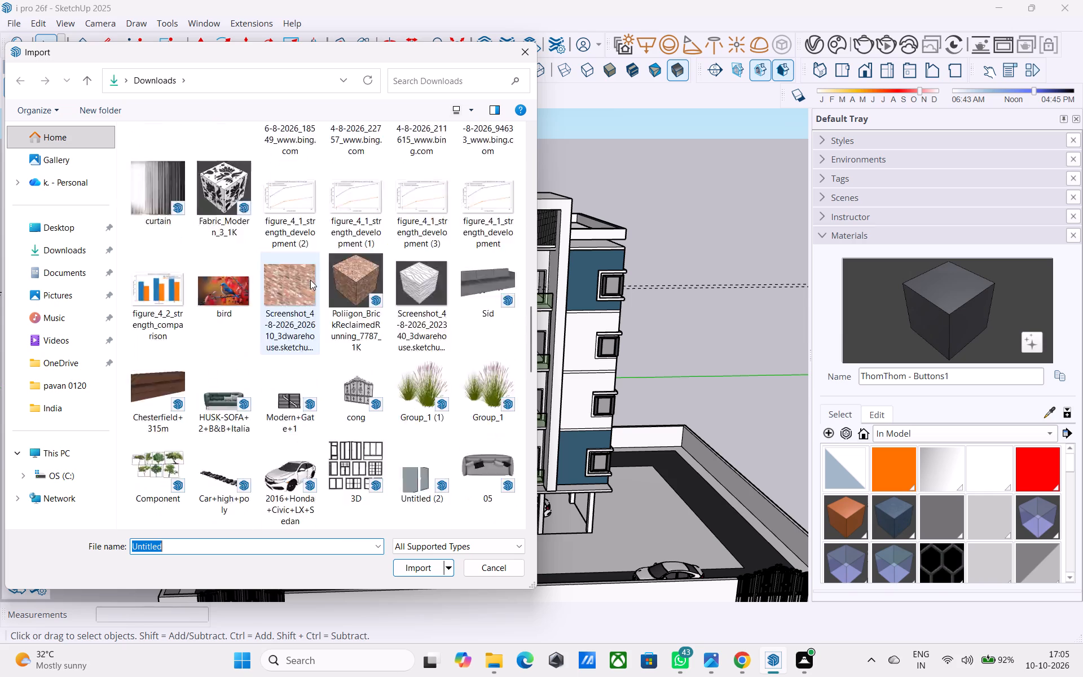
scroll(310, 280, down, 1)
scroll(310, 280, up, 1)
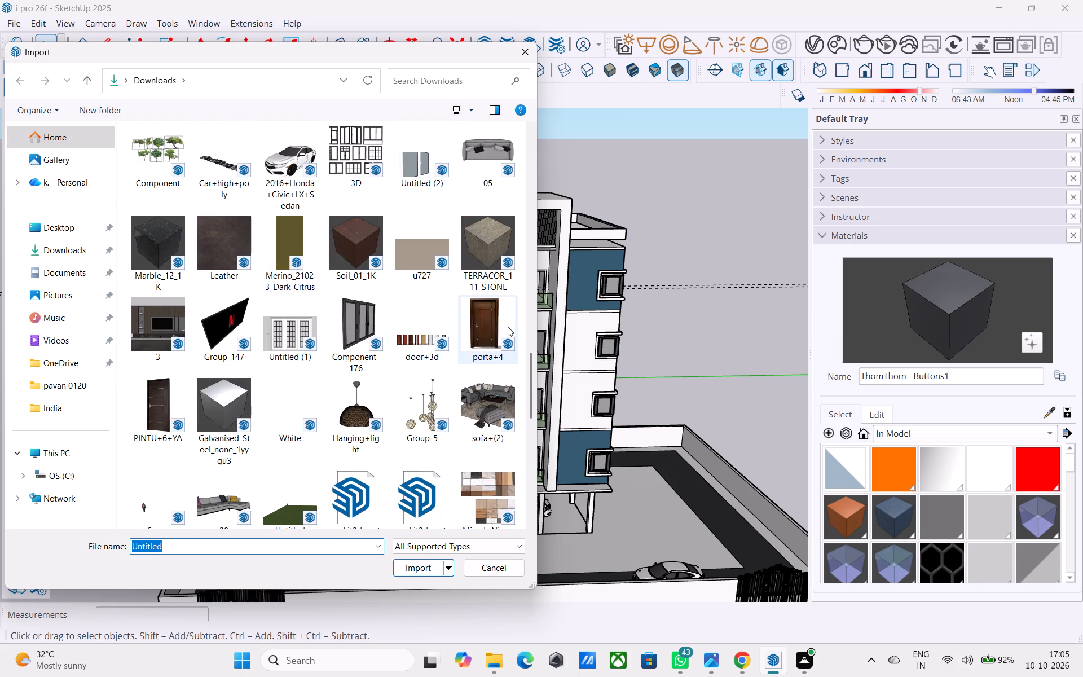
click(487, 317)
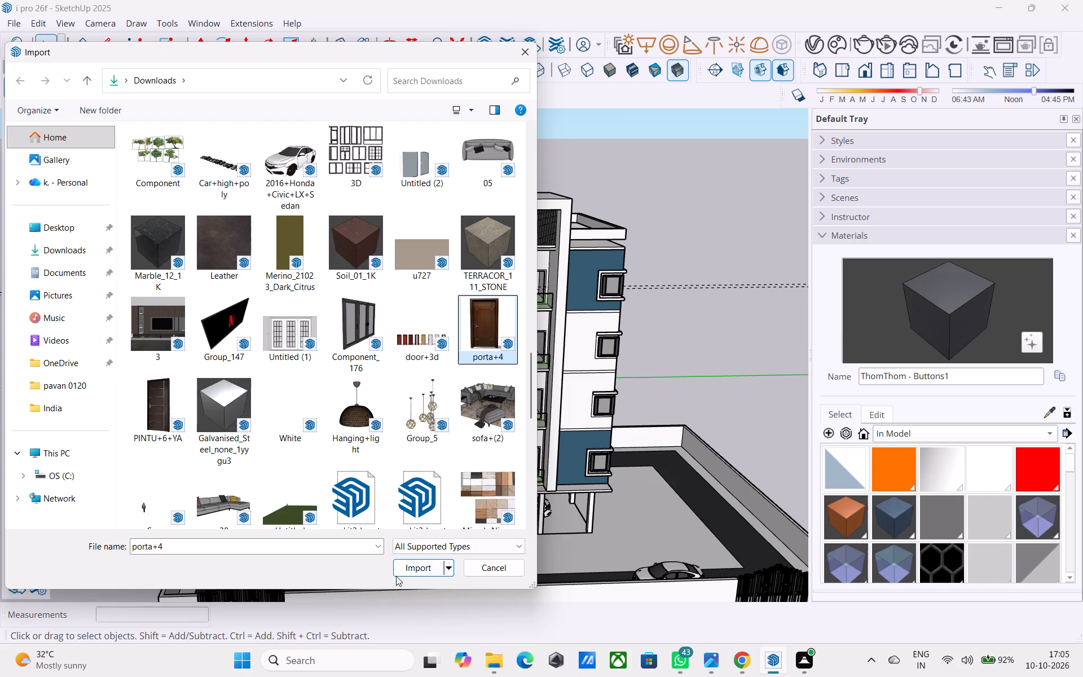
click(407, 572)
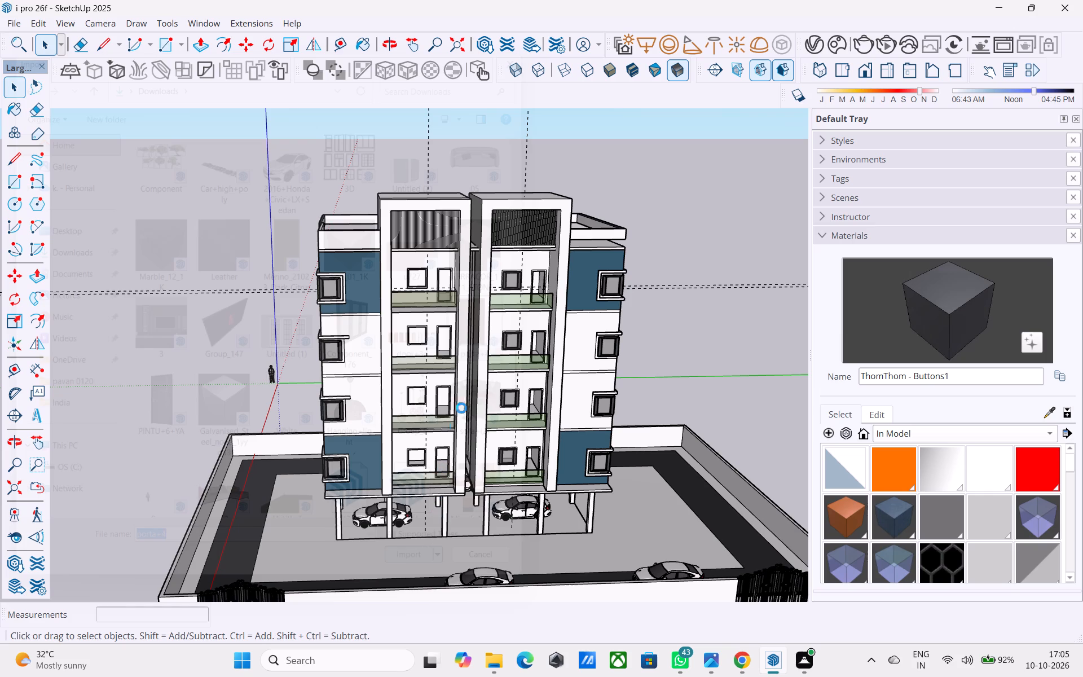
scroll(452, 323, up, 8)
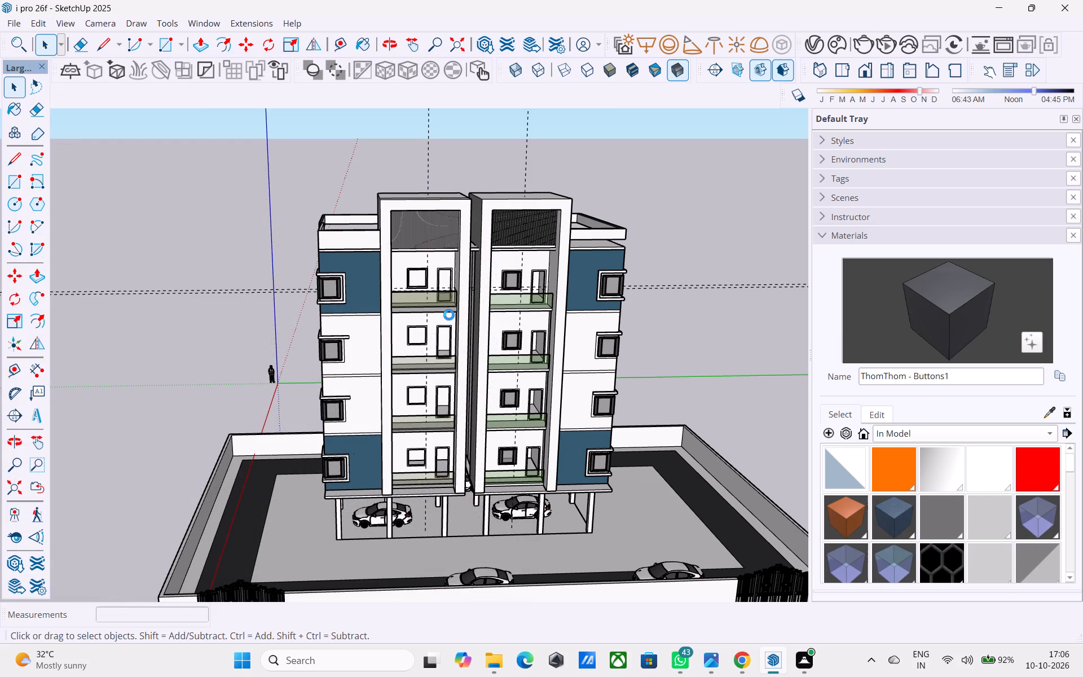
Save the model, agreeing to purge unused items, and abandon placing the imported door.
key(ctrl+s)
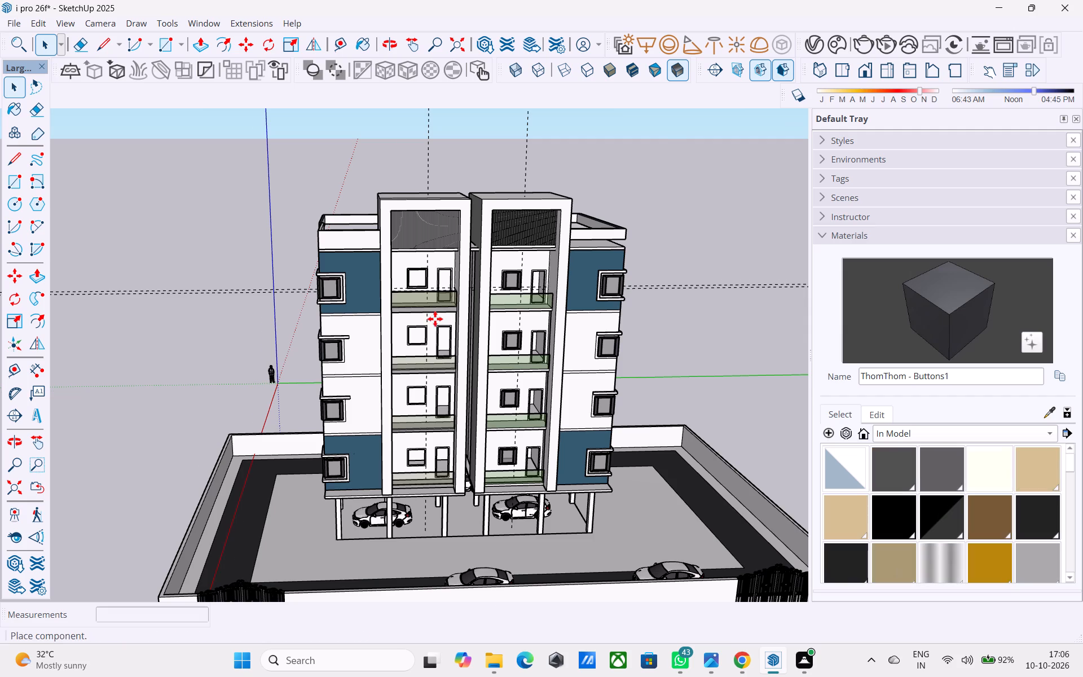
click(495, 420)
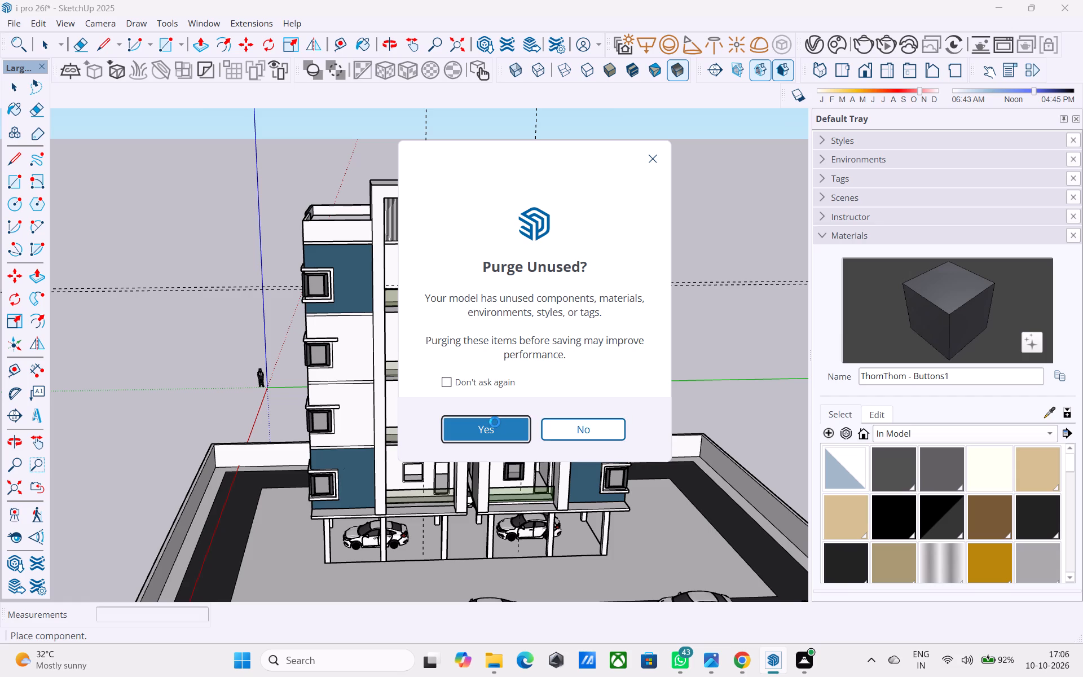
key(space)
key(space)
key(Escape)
Copy the third-level window unit from the finished balcony bay and paste it into the top-level opening of the other balcony bay.
scroll(478, 409, down, 7)
middle_drag(477, 376, 508, 388)
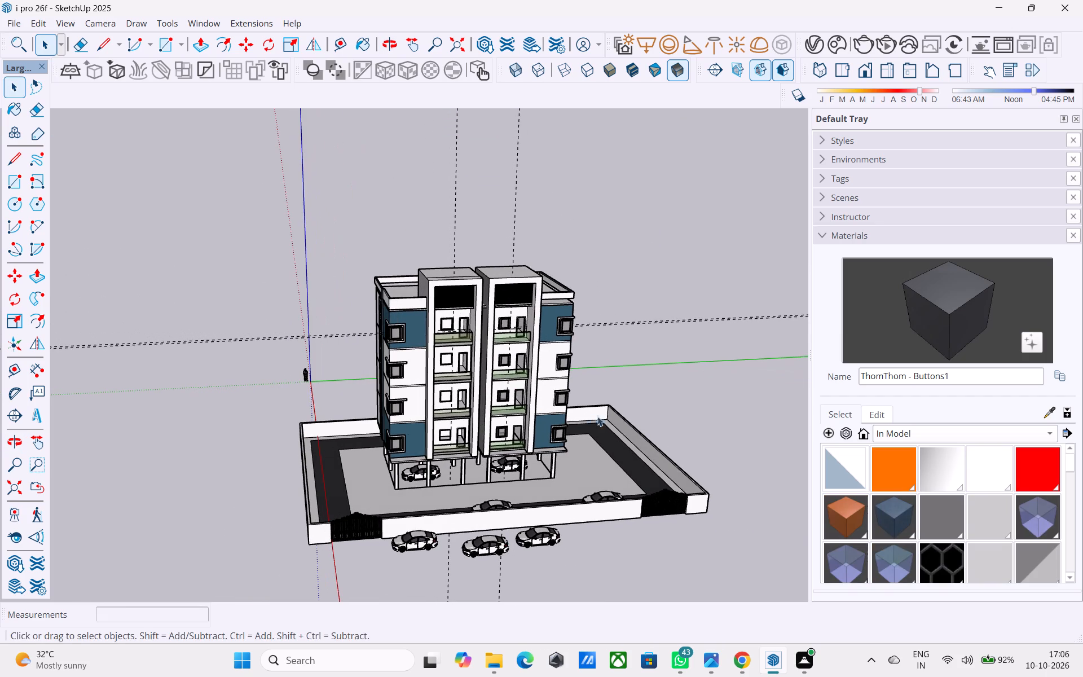
middle_drag(605, 420, 464, 363)
scroll(457, 370, up, 2)
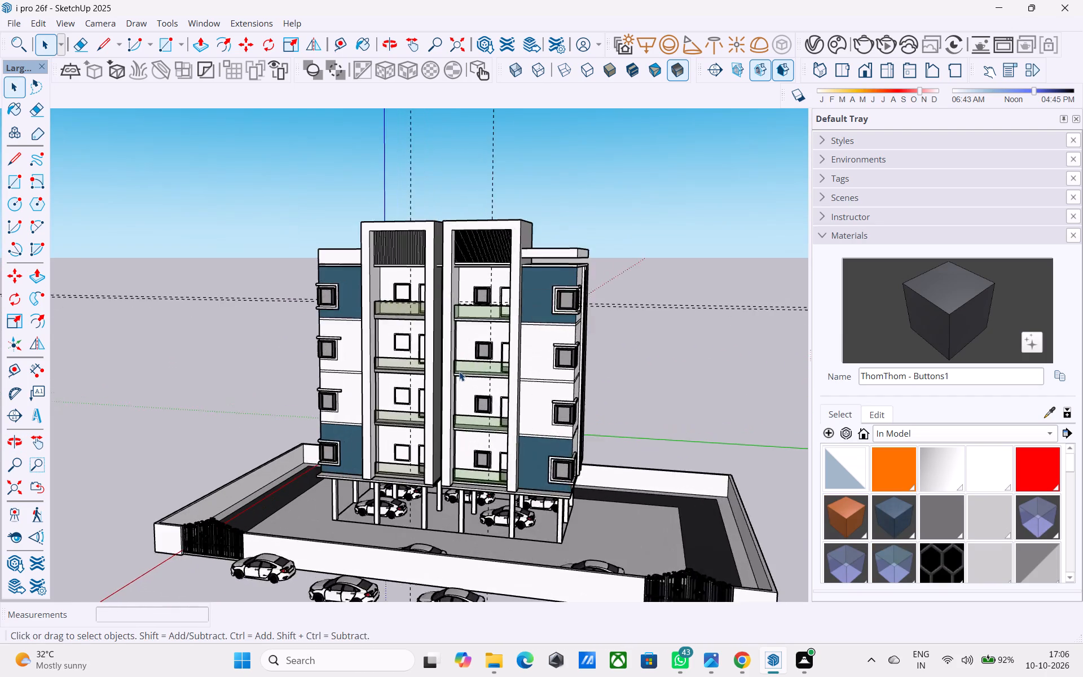
scroll(459, 371, up, 9)
click(490, 340)
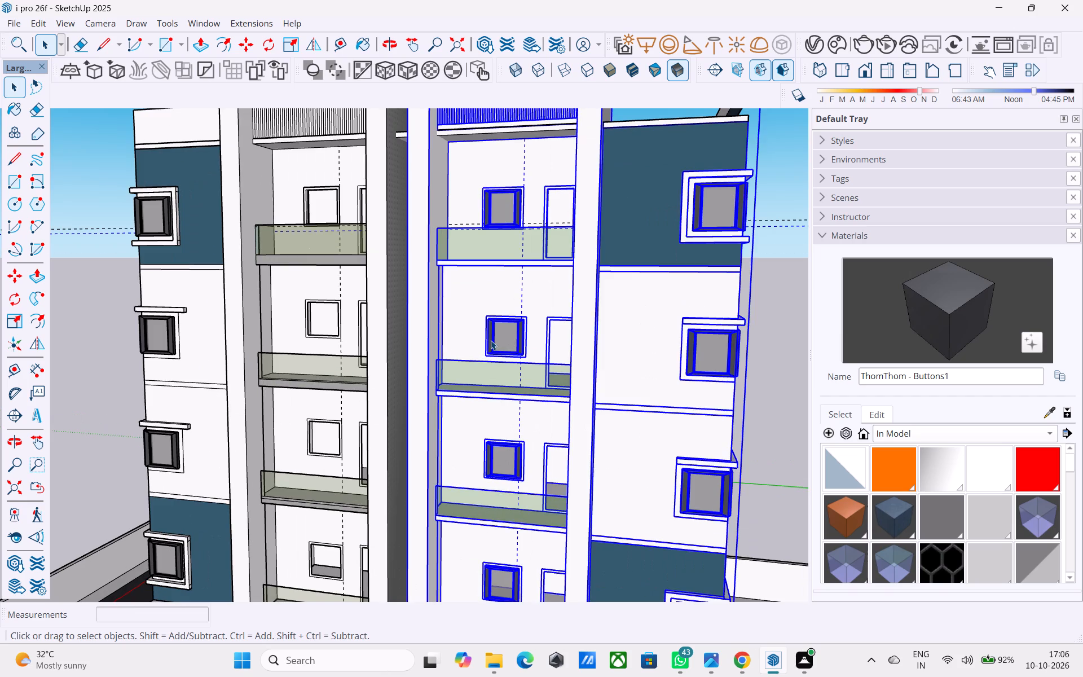
double_click(490, 340)
click(490, 340)
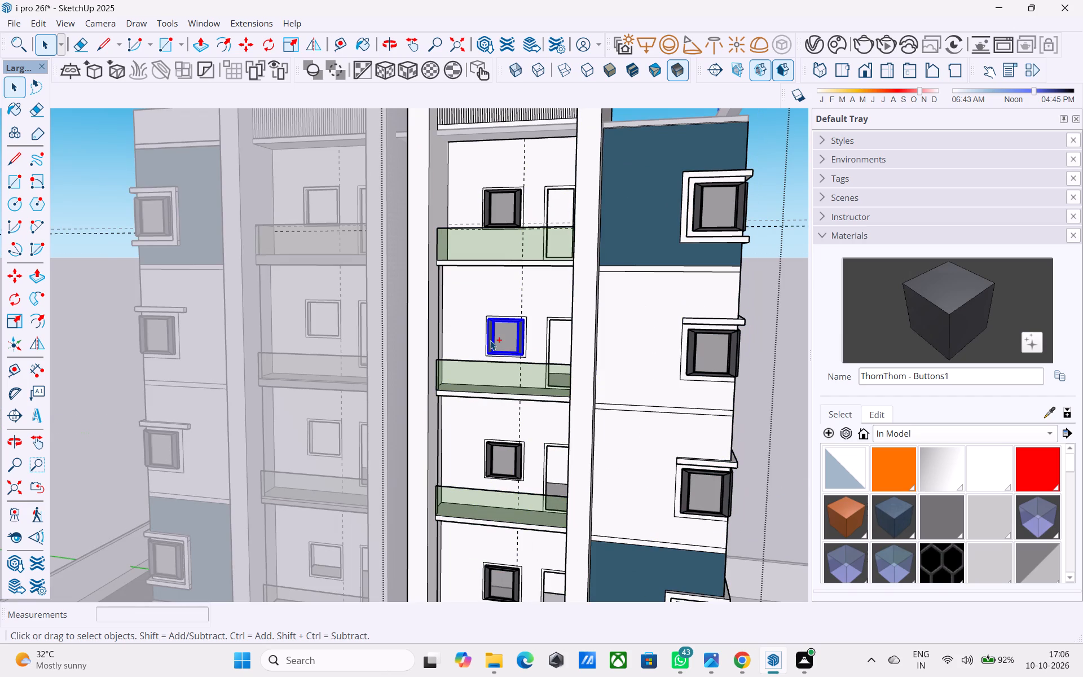
key(ctrl+c)
scroll(494, 346, down, 8)
click(267, 383)
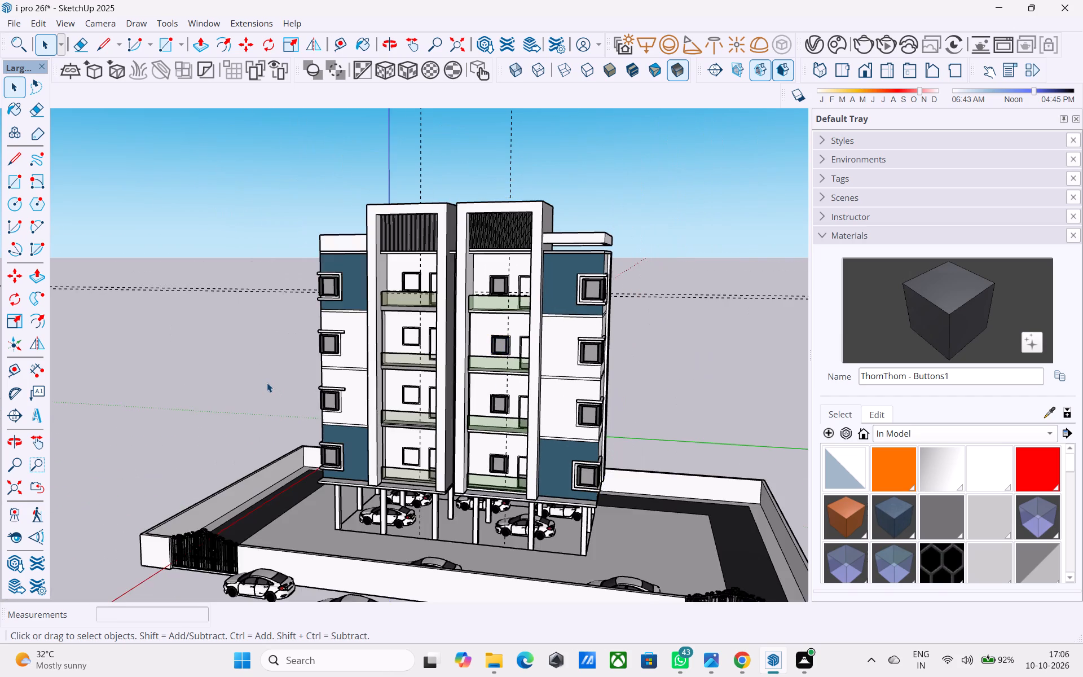
middle_drag(325, 357, 377, 388)
key(ctrl+v)
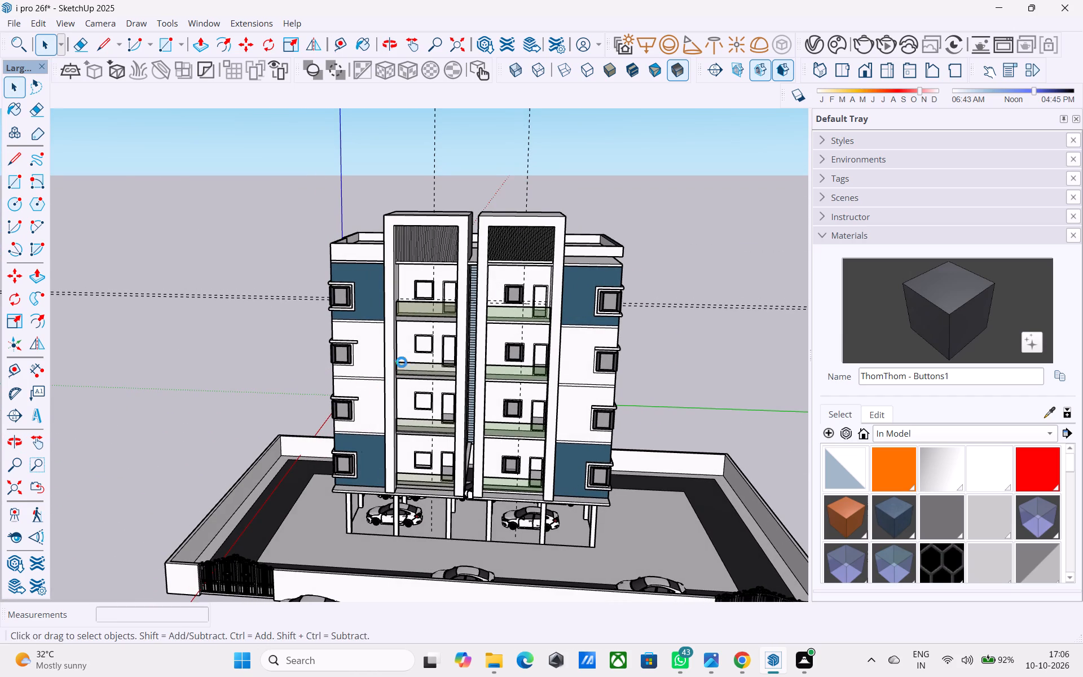
scroll(441, 323, up, 8)
scroll(380, 270, up, 7)
click(389, 272)
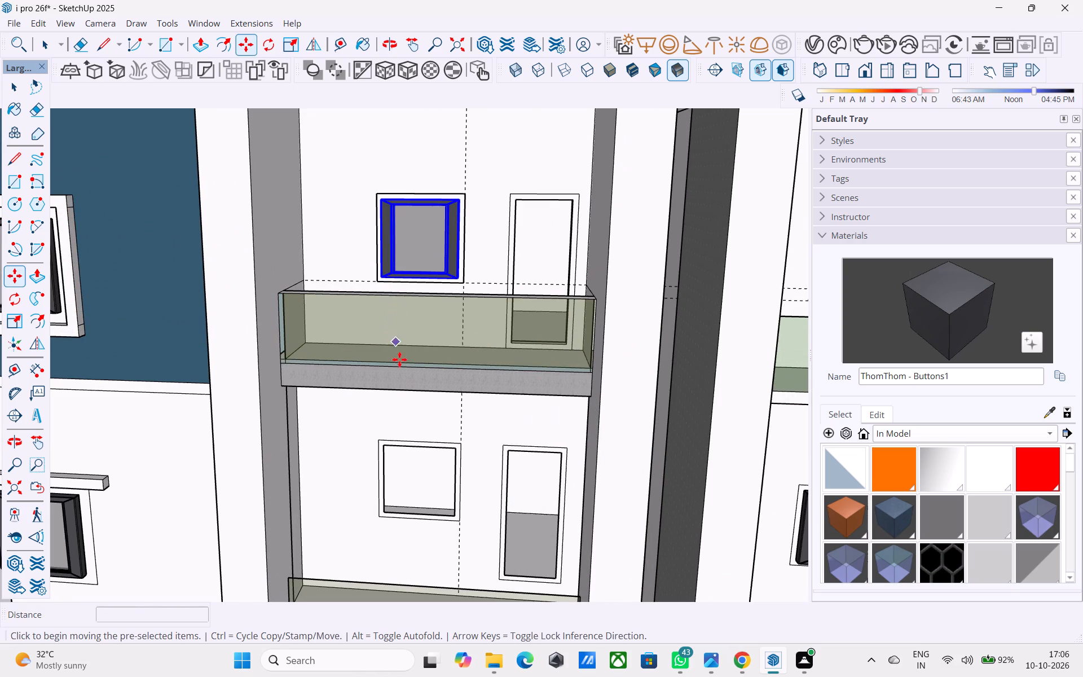
Copy the pasted window unit down into the three lower openings of that bay, aligning by each opening's lower corner.
key(m)
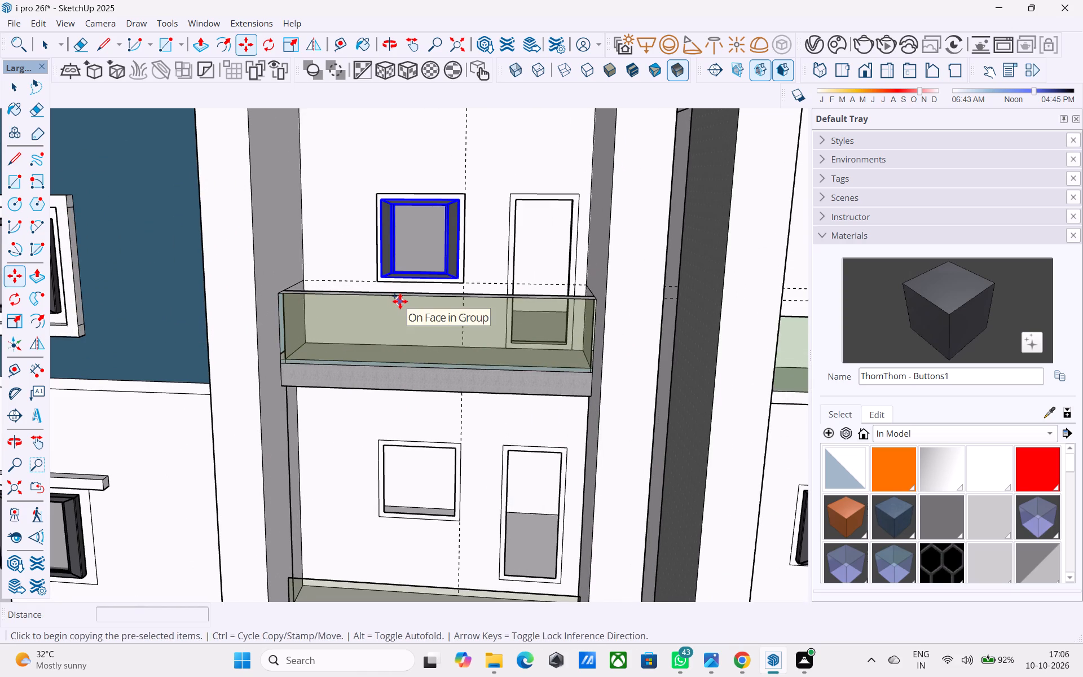
middle_drag(381, 284, 397, 306)
scroll(399, 308, up, 11)
click(419, 330)
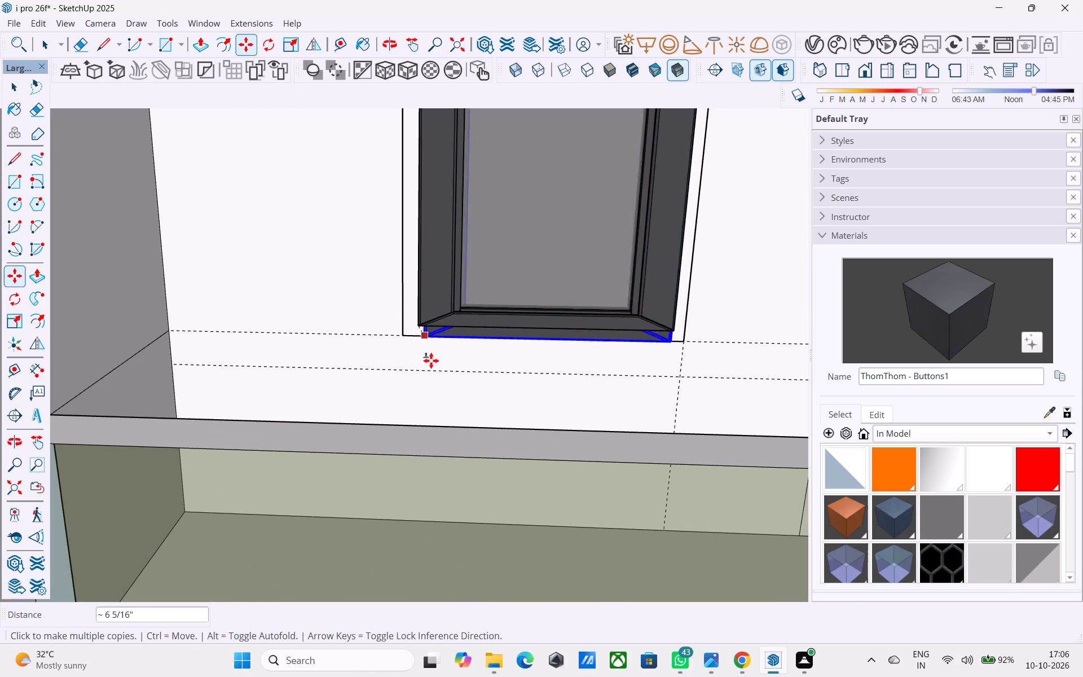
scroll(474, 445, down, 8)
shift+middle_drag(464, 500, 450, 335)
scroll(451, 327, down, 11)
shift+middle_drag(484, 452, 478, 443)
scroll(473, 451, up, 8)
scroll(398, 452, up, 4)
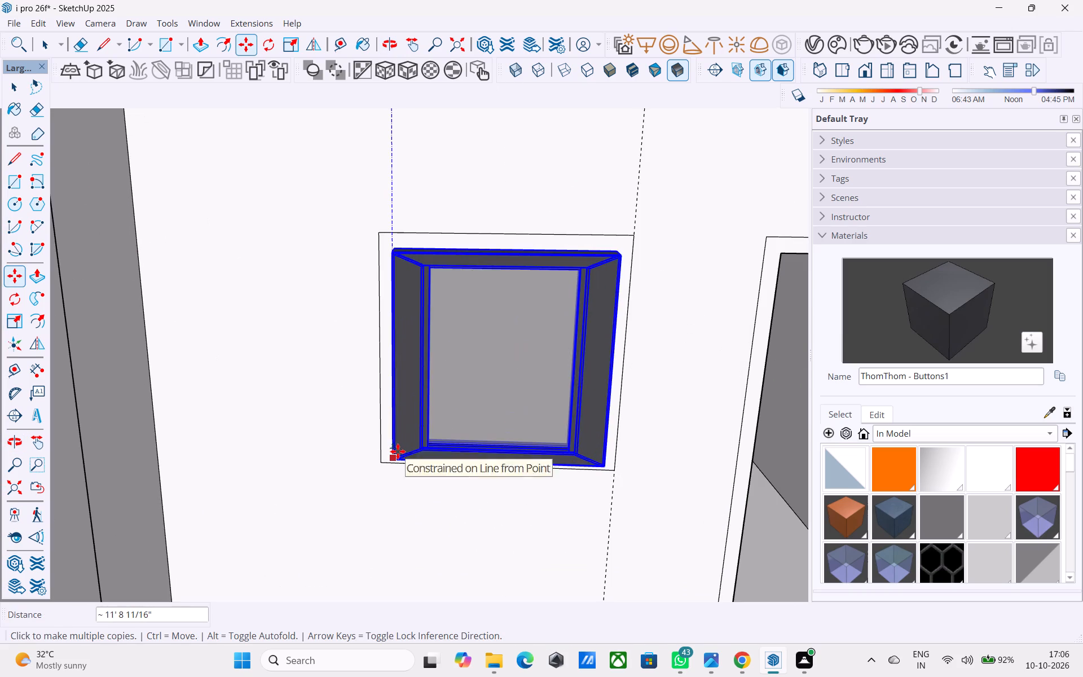
click(398, 451)
scroll(429, 403, down, 17)
shift+middle_drag(469, 456, 470, 355)
scroll(469, 361, up, 10)
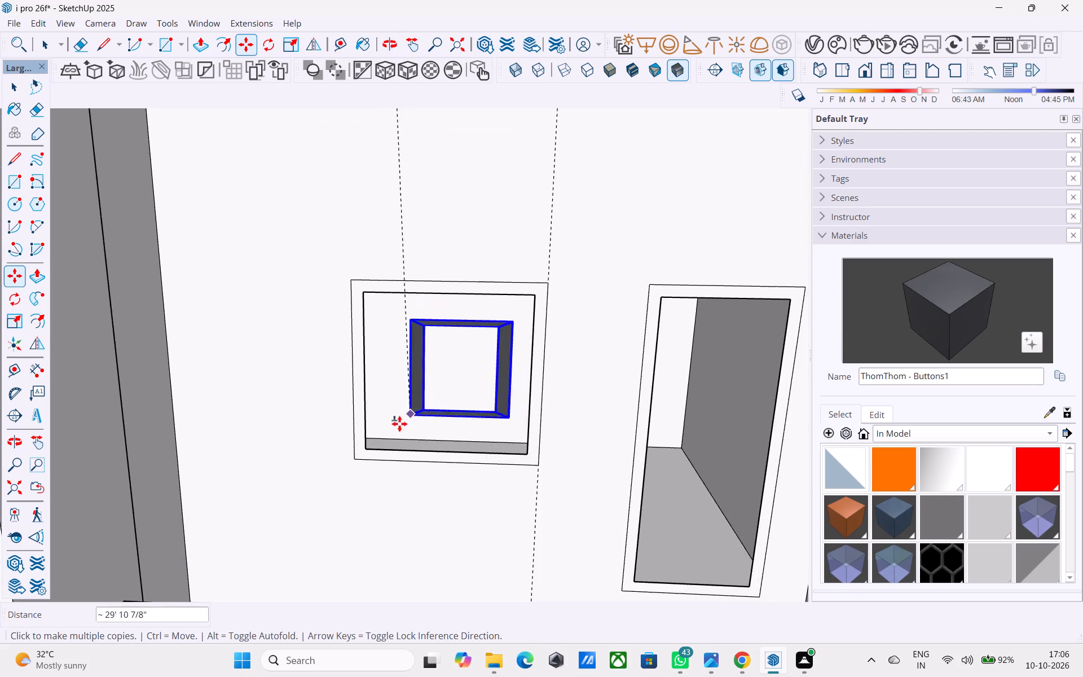
scroll(375, 444, up, 1)
click(366, 453)
scroll(407, 342, down, 20)
scroll(407, 342, down, 2)
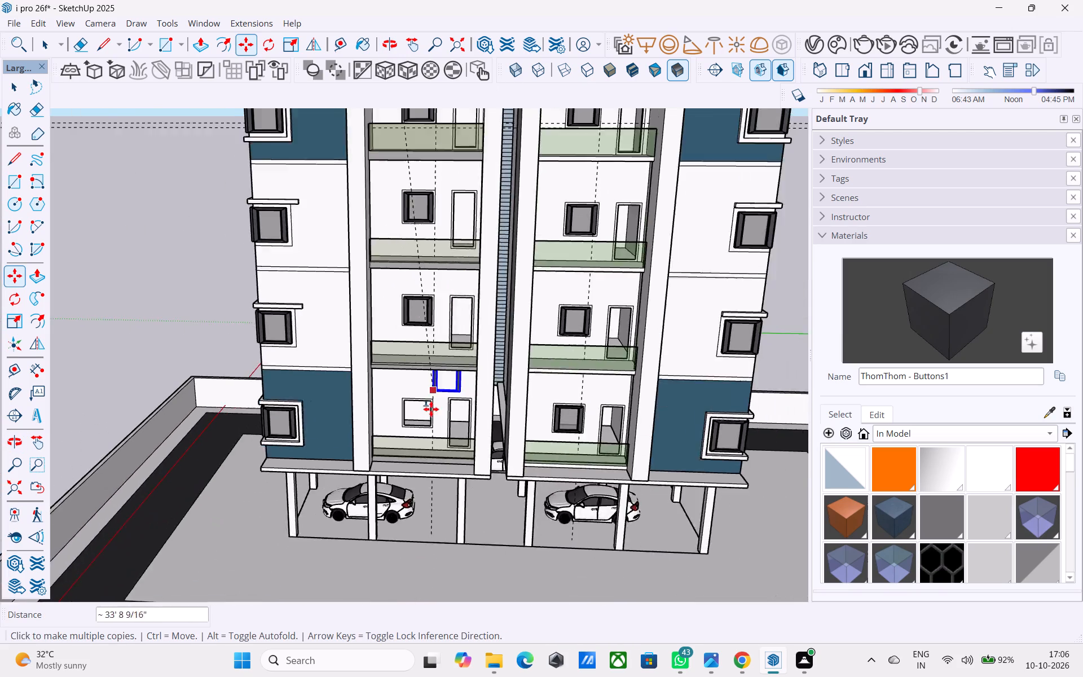
shift+middle_drag(431, 411, 433, 392)
shift+scroll(432, 395, up, 13)
scroll(386, 393, up, 4)
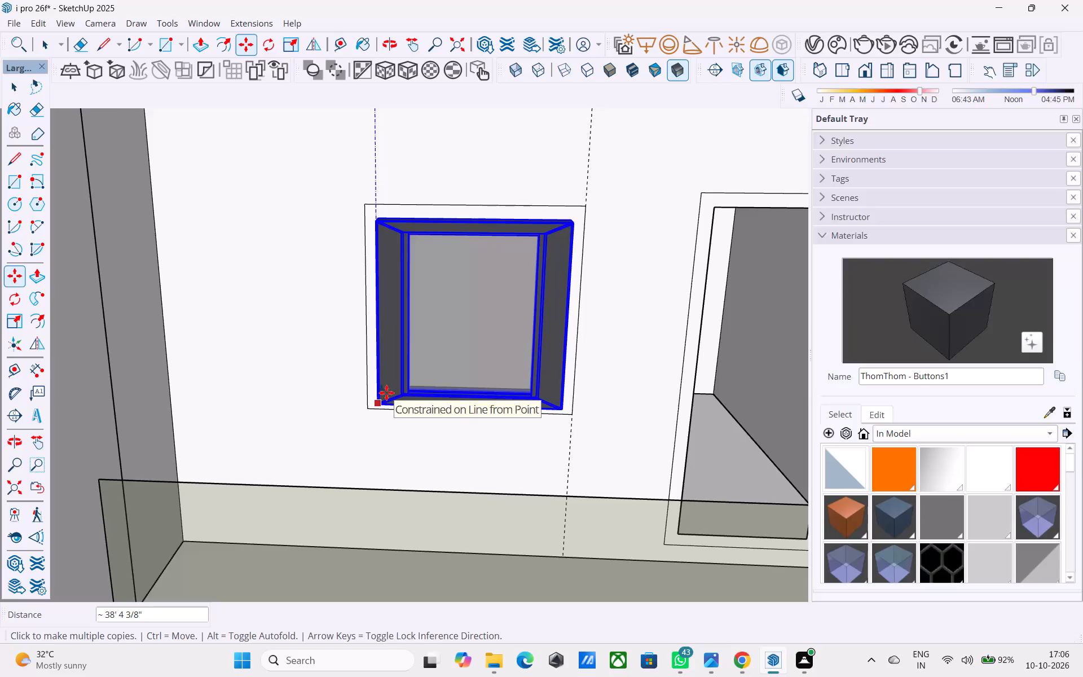
click(386, 393)
scroll(400, 373, down, 20)
scroll(400, 373, down, 10)
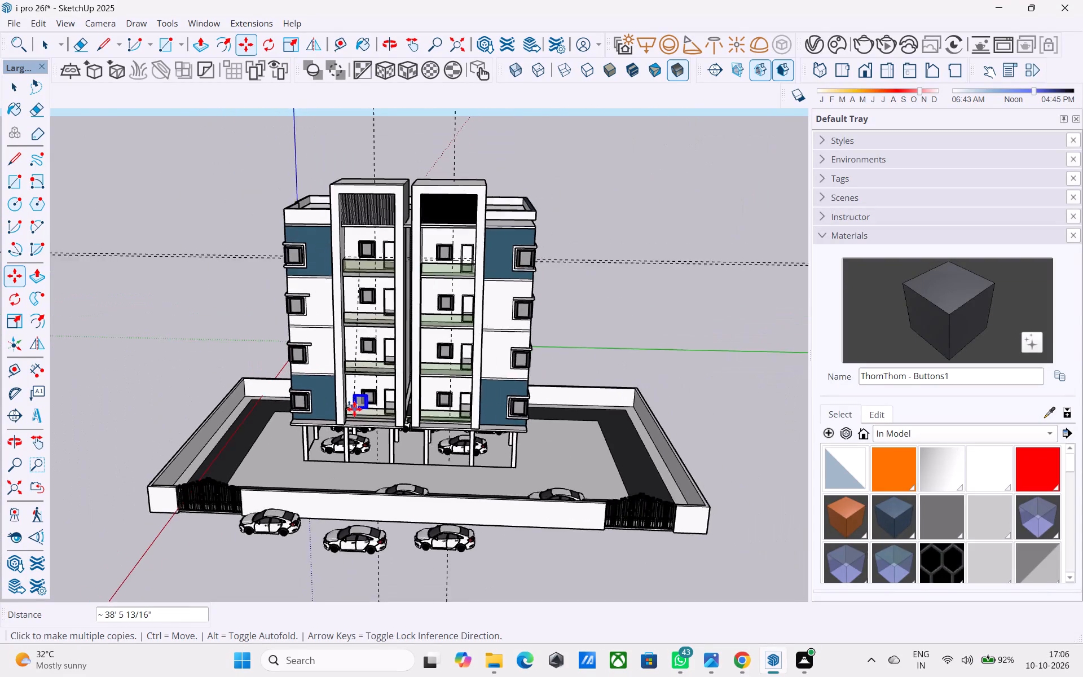
scroll(354, 409, down, 2)
key(space)
click(549, 368)
Save the model with the new balcony windows.
scroll(412, 328, up, 3)
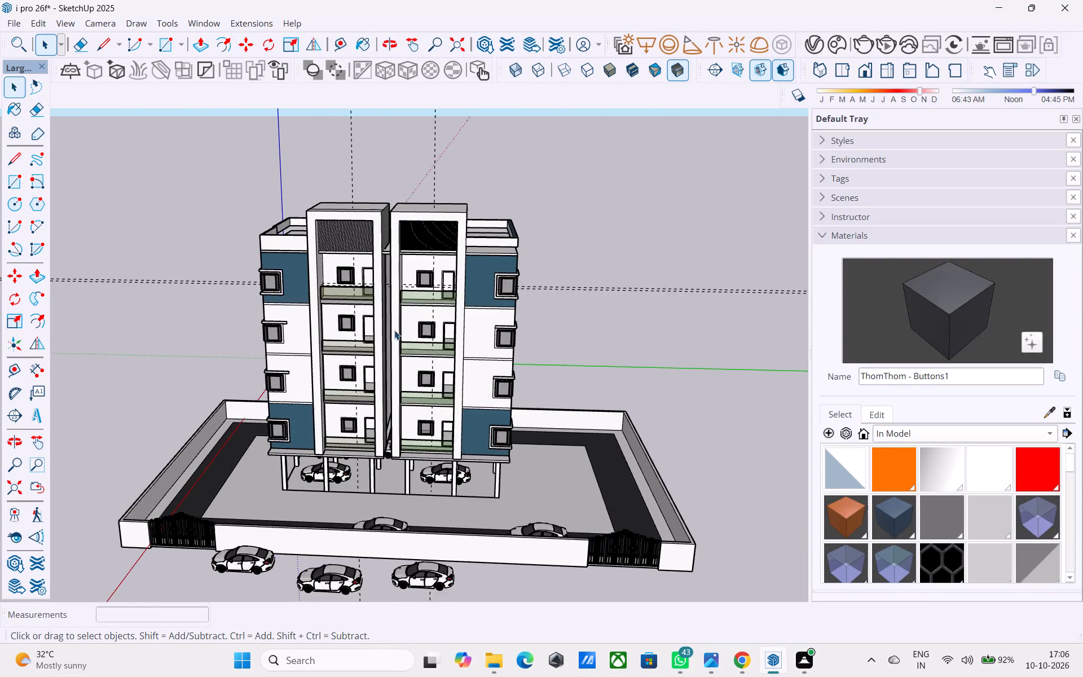
middle_drag(394, 332, 589, 363)
middle_drag(556, 358, 535, 360)
key(ctrl+s)
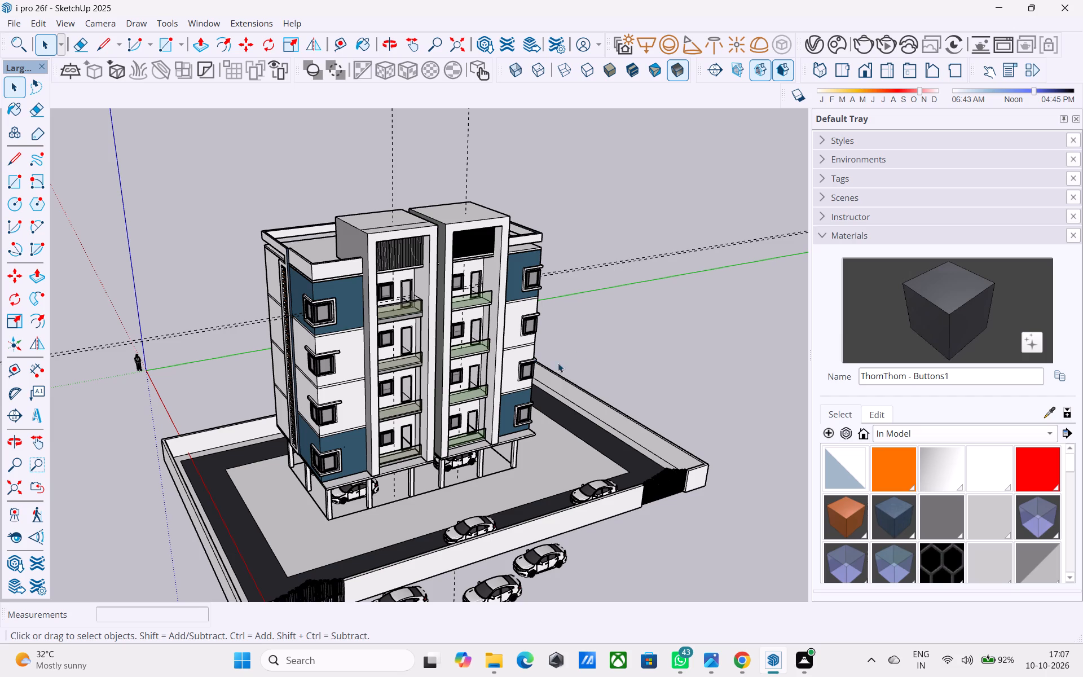
Erase the leftover dashed guides crossing the building, both in the main model and inside the right-hand balcony block's group.
middle_drag(487, 401, 433, 385)
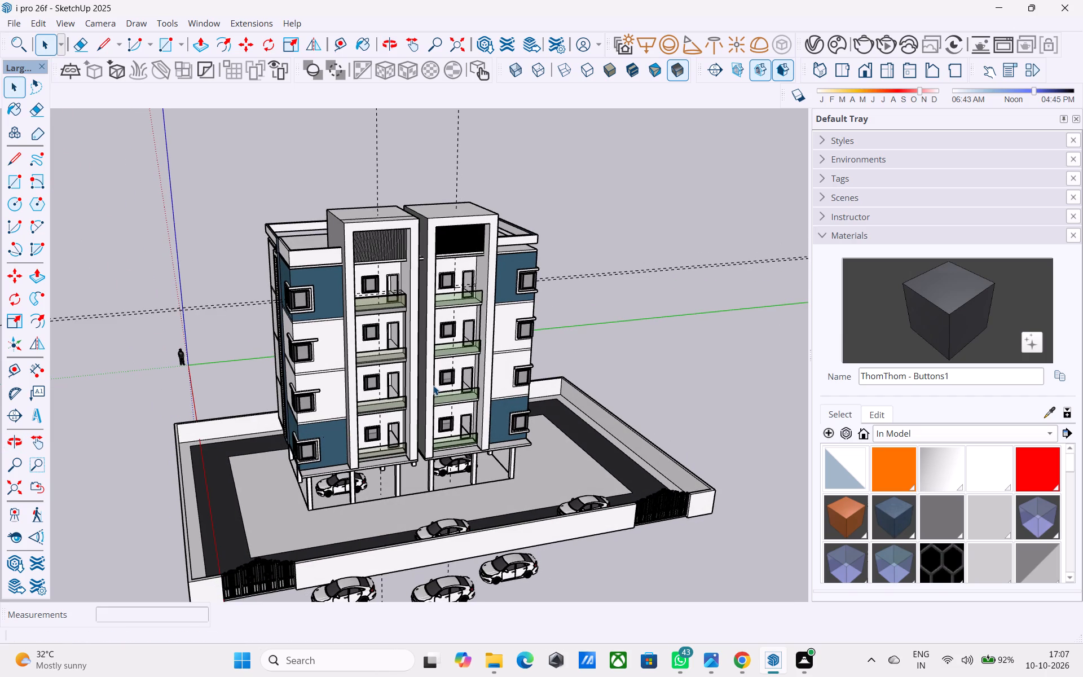
key(e)
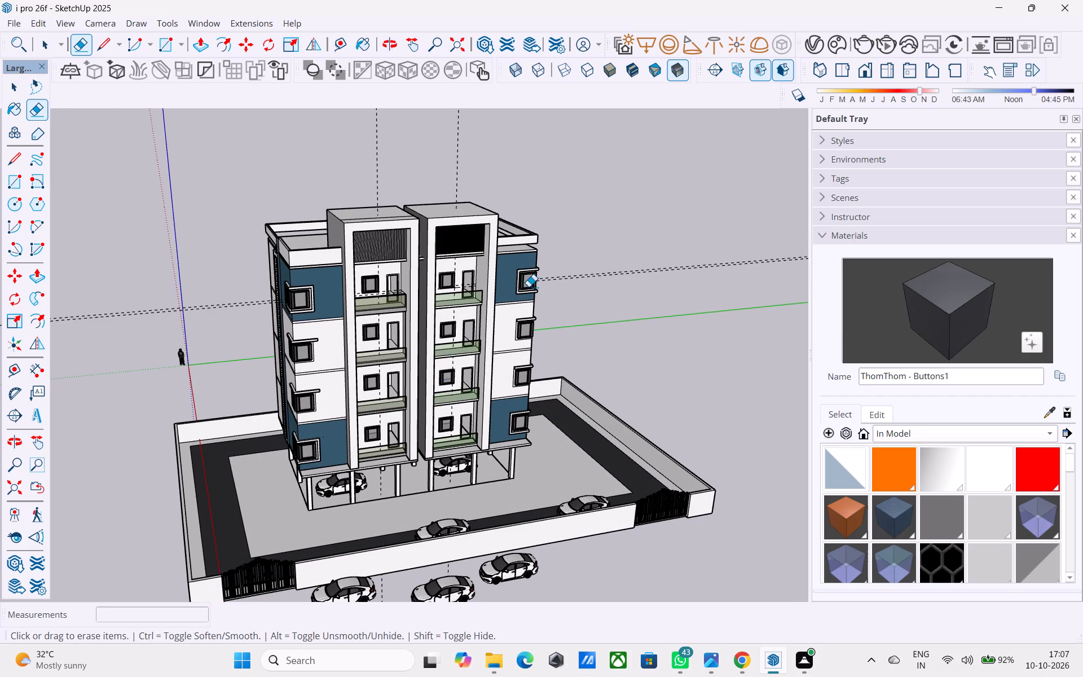
drag(571, 259, 587, 300)
drag(485, 164, 347, 184)
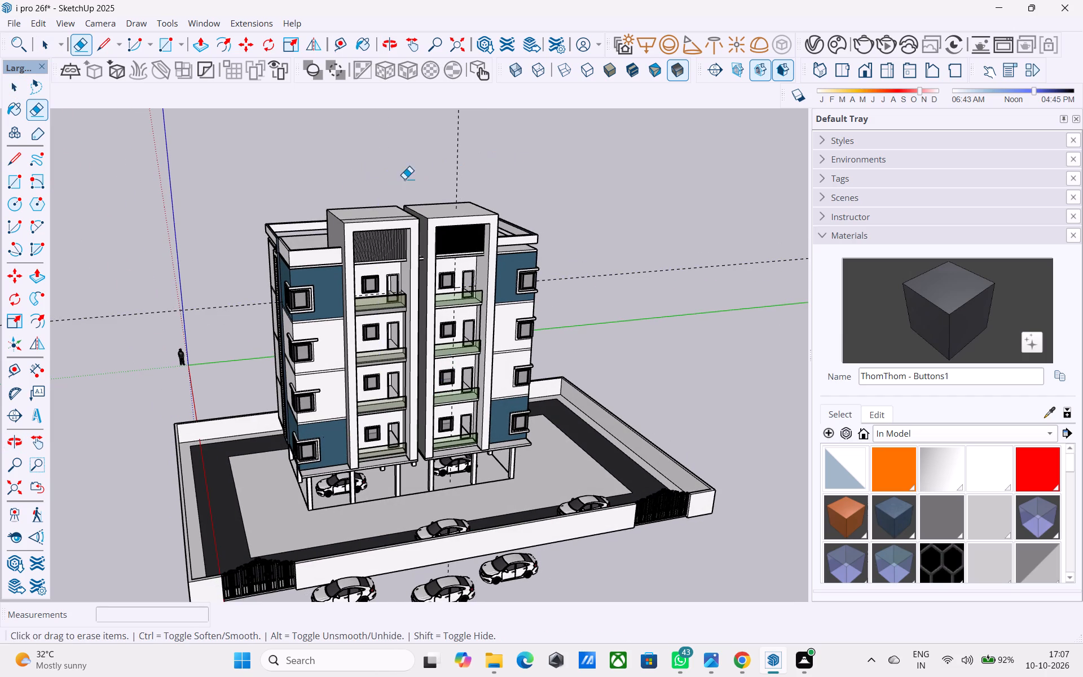
key(space)
double_click(473, 231)
key(e)
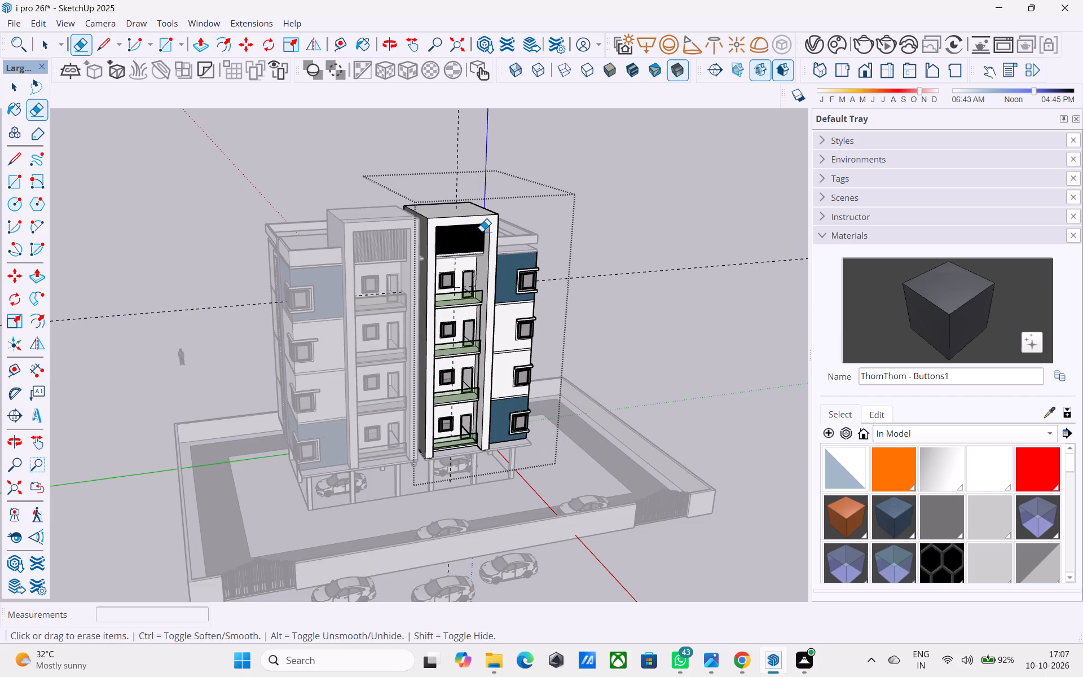
drag(621, 227, 633, 313)
click(458, 159)
key(space)
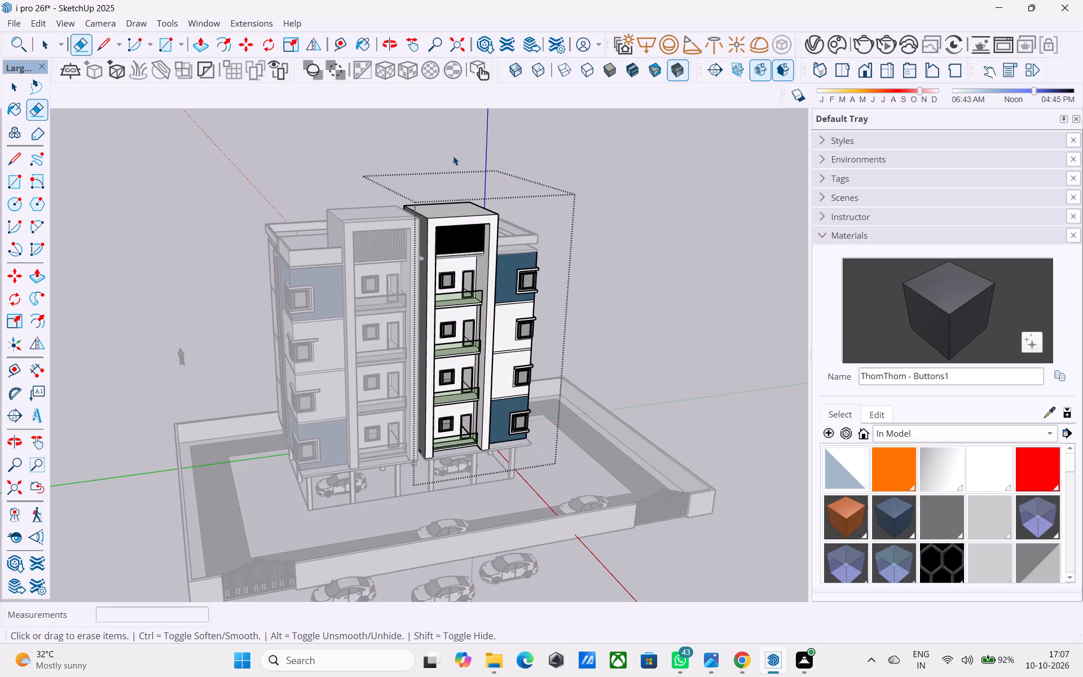
click(452, 155)
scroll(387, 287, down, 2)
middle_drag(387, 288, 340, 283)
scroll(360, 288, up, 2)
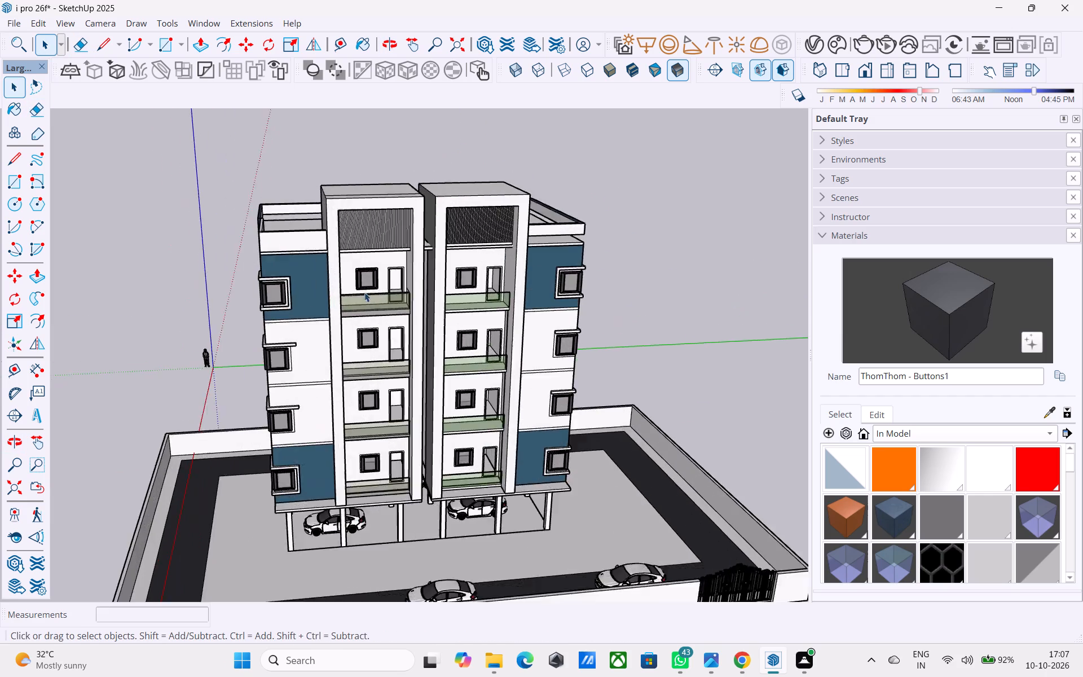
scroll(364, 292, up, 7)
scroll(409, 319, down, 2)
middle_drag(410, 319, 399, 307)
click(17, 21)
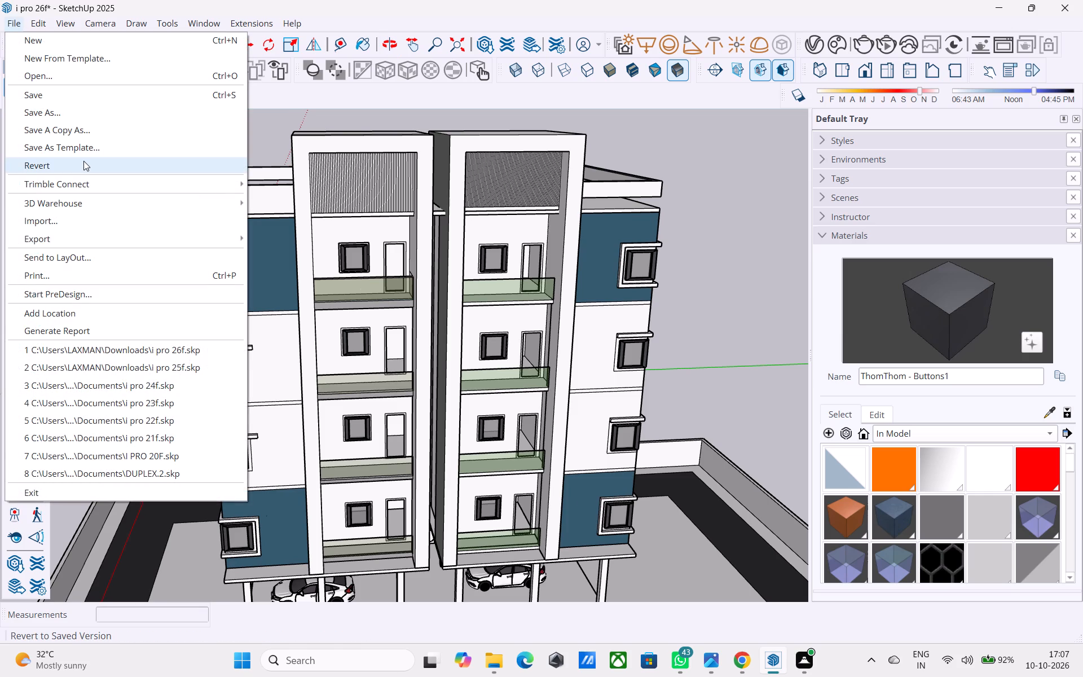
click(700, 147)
Draw a 6' 6" by 2' 6" rectangle filling the top-level door opening of the facade's left-hand balcony bay.
scroll(400, 235, up, 8)
middle_drag(368, 266, 349, 261)
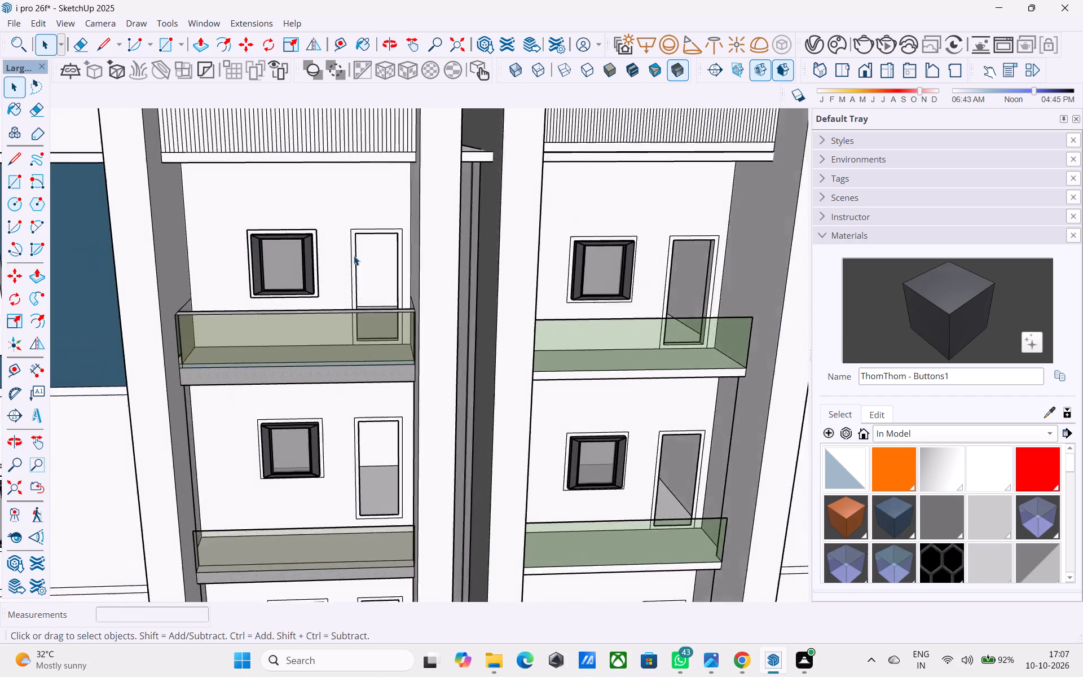
scroll(354, 256, up, 6)
key(r)
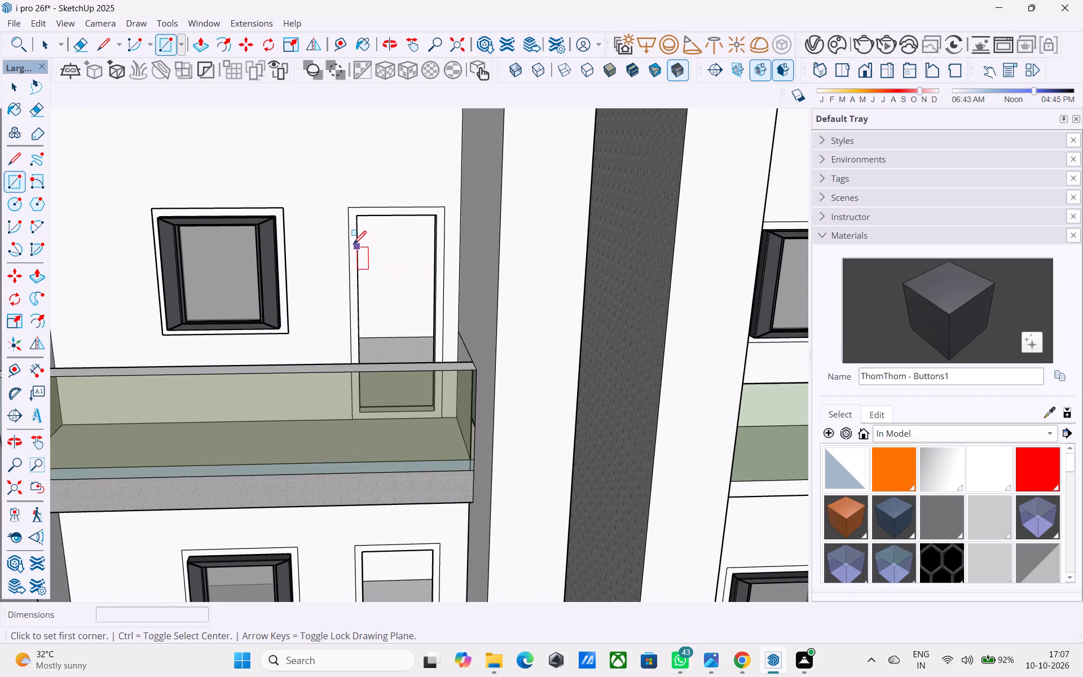
click(359, 222)
middle_drag(376, 271, 376, 300)
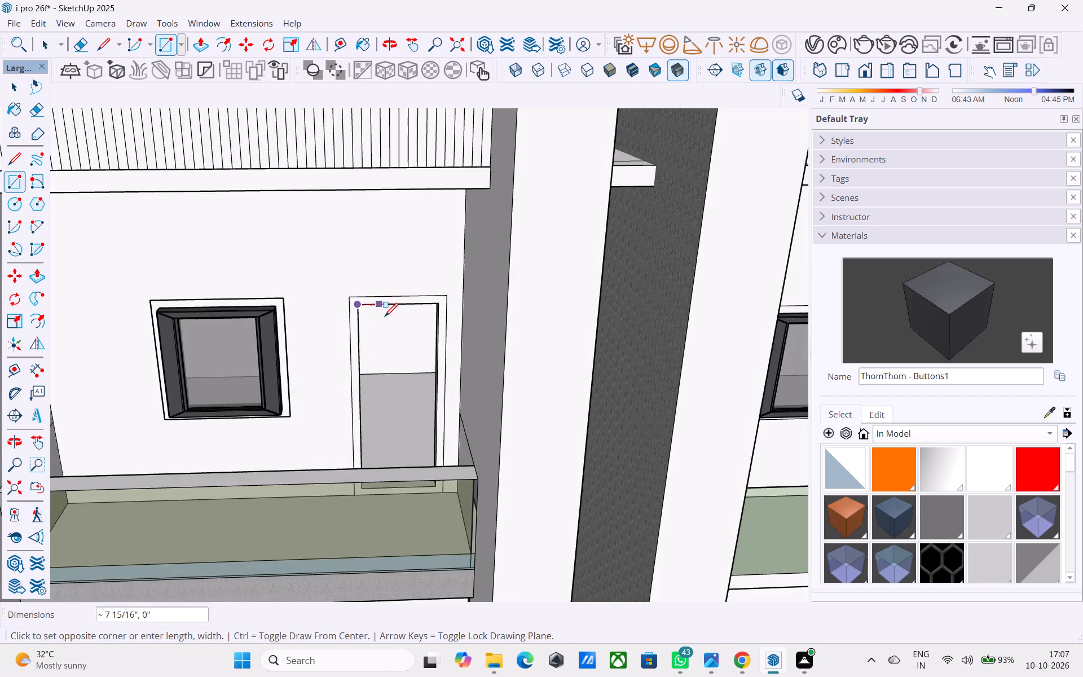
middle_drag(404, 353, 437, 239)
middle_drag(464, 399, 468, 417)
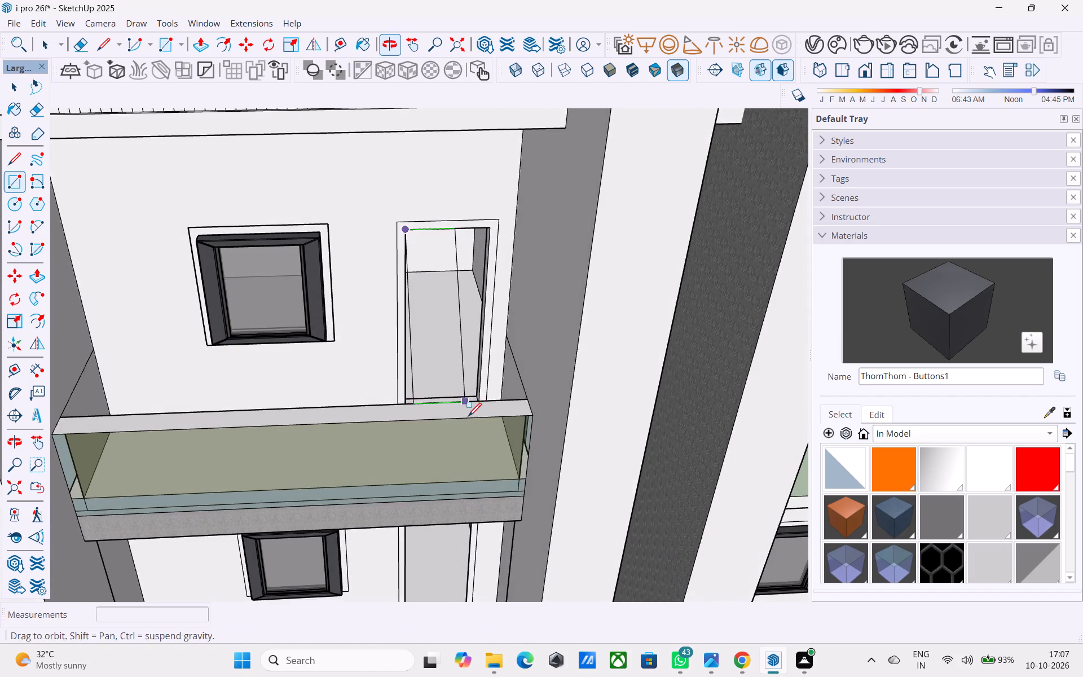
scroll(469, 416, up, 3)
middle_drag(486, 395, 479, 416)
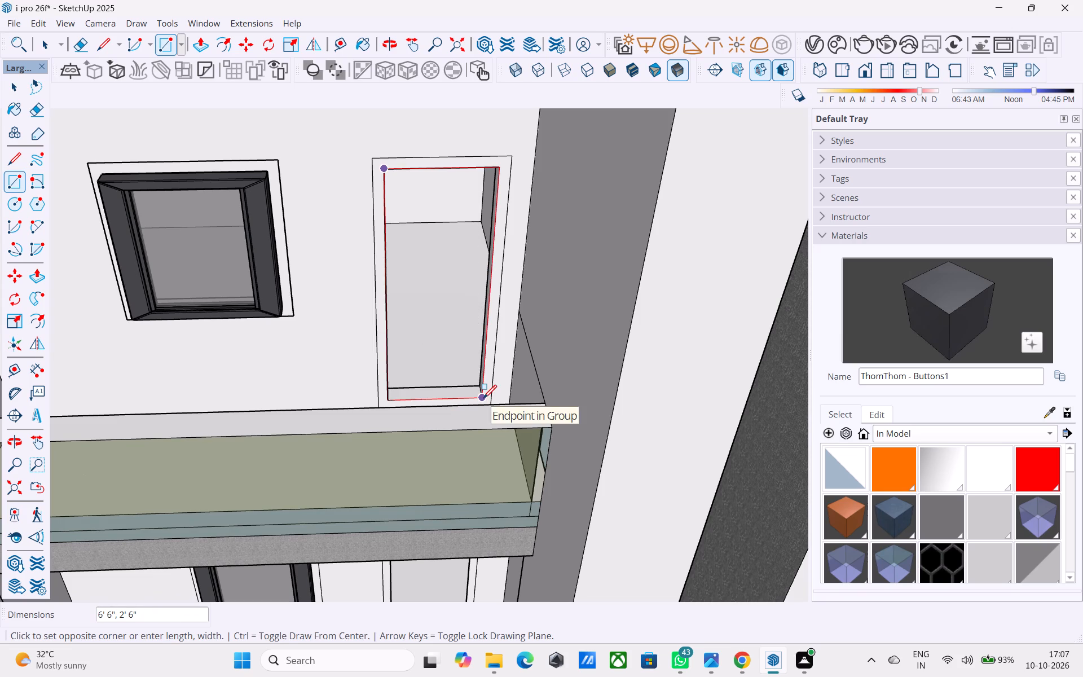
click(483, 399)
key(space)
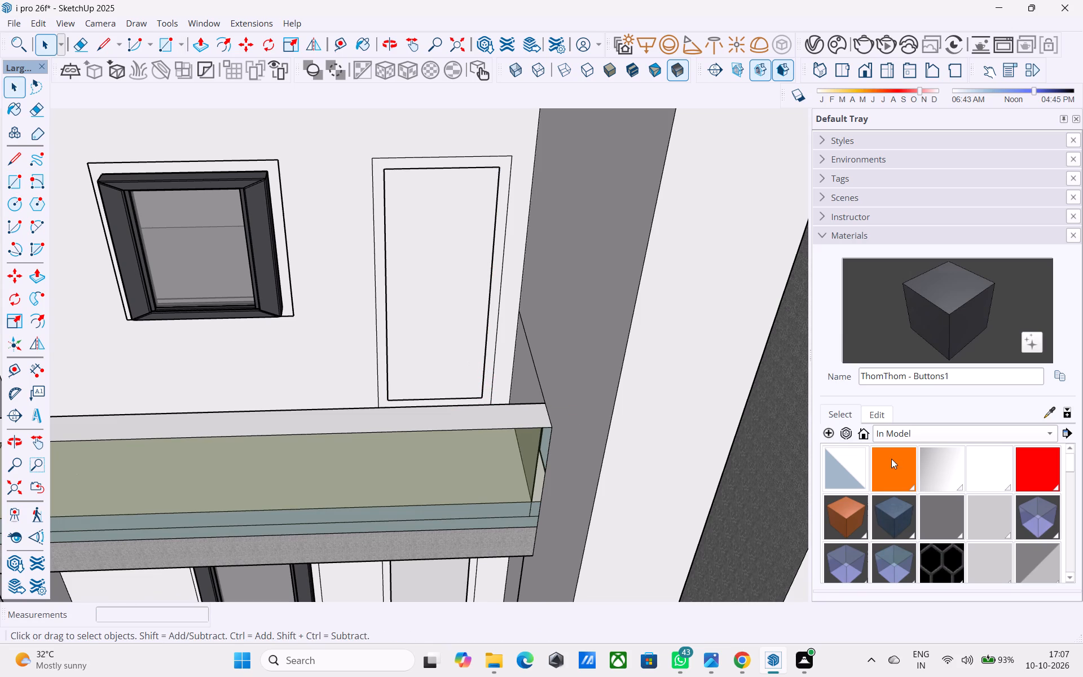
Paint the new door panel with the Wood_Veneer_15_1K material from the Wood collection.
click(902, 430)
click(906, 612)
click(842, 512)
click(406, 252)
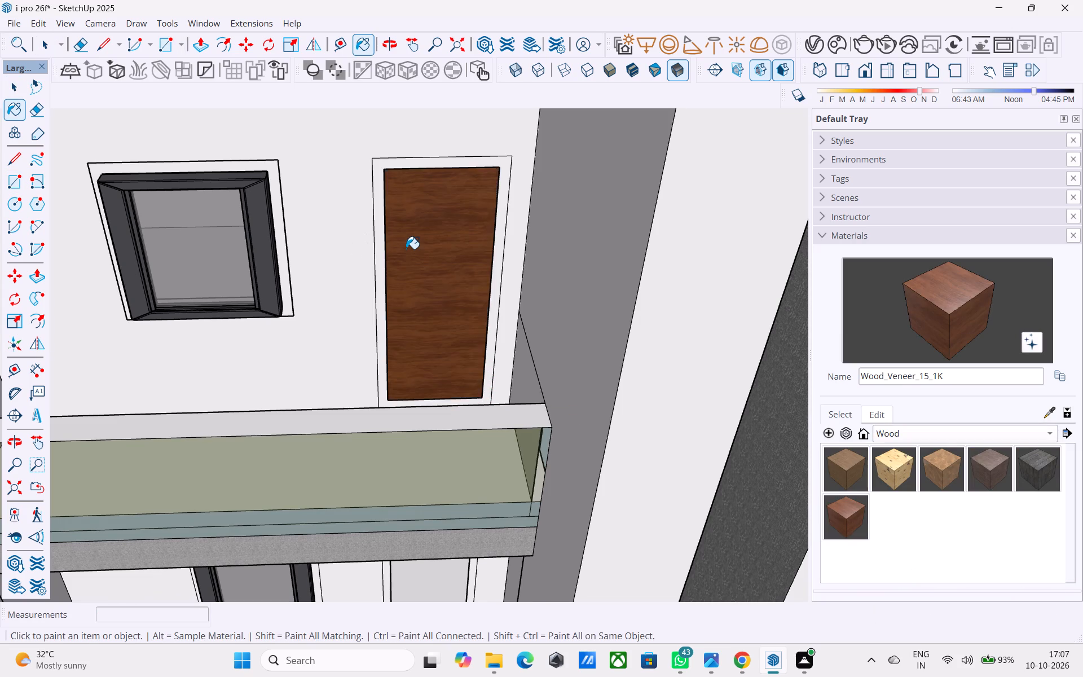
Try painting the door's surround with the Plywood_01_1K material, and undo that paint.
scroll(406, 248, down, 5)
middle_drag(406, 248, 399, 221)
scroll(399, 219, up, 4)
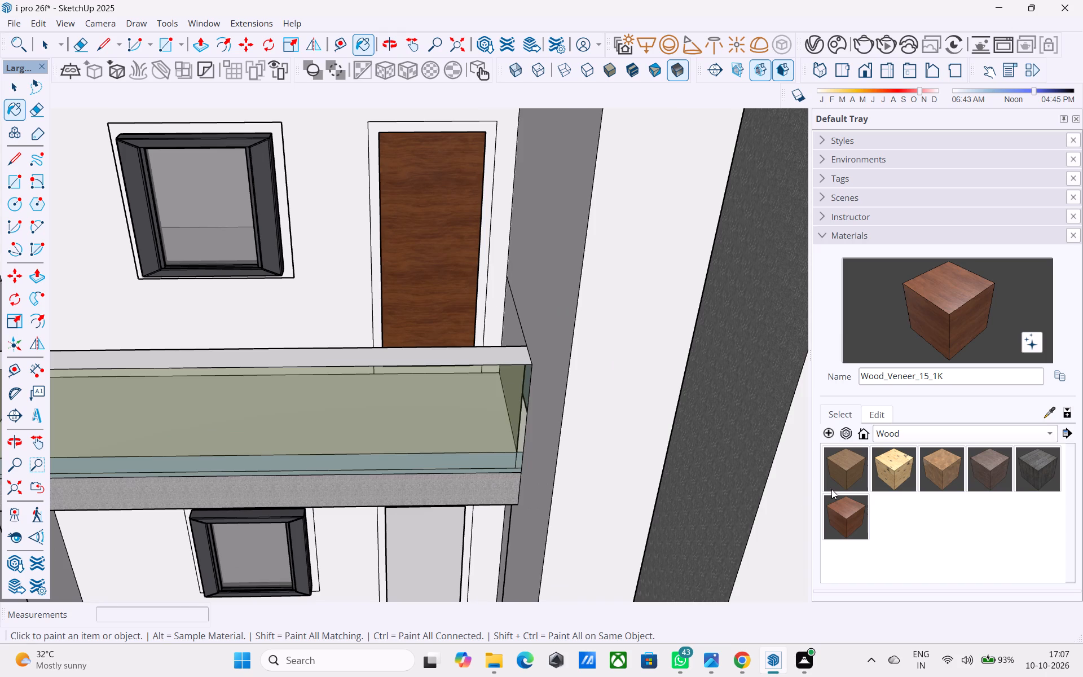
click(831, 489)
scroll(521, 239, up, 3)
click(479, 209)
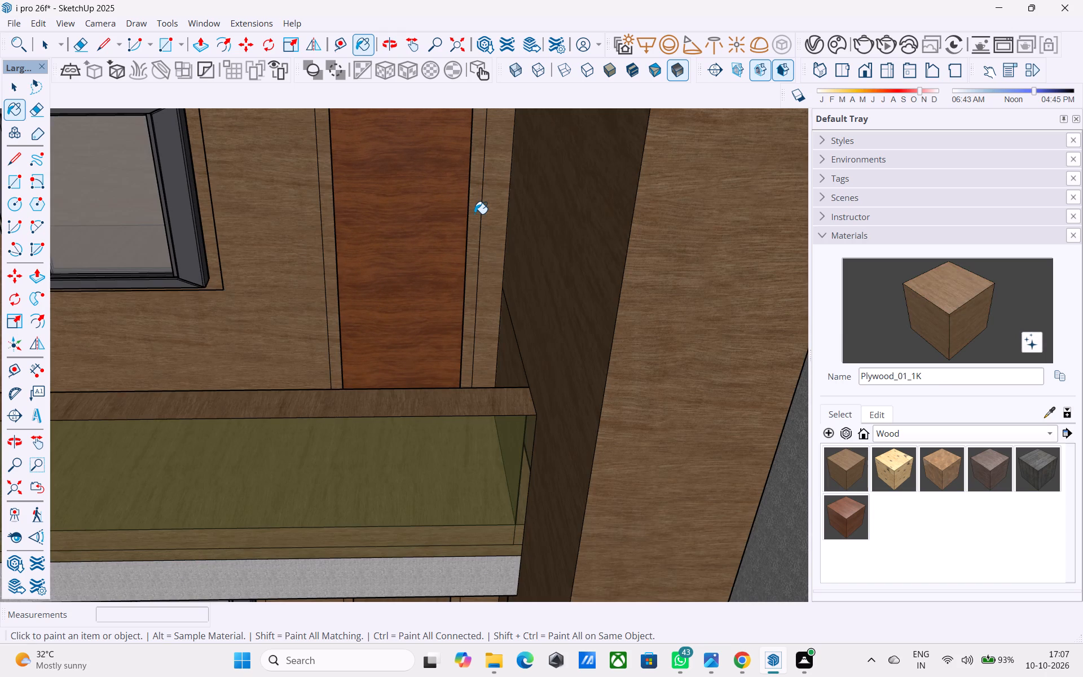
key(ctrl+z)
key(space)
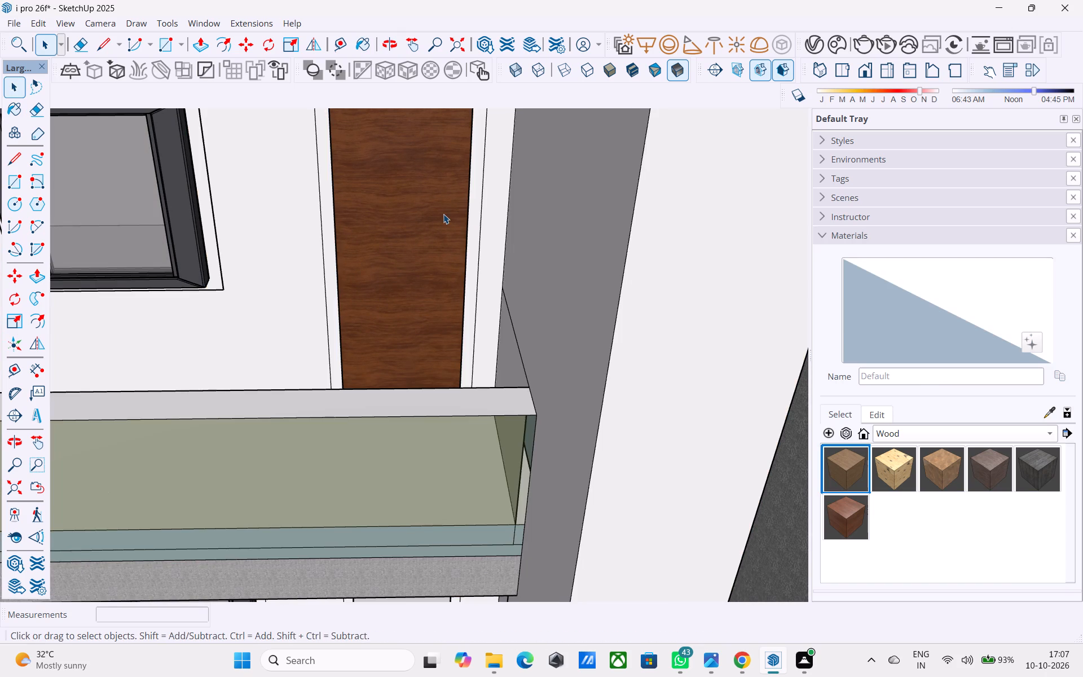
Copy the wooden door panel down into the three lower door openings of the same bay, aligning by each surround's upper-left corner.
scroll(443, 214, down, 10)
click(430, 216)
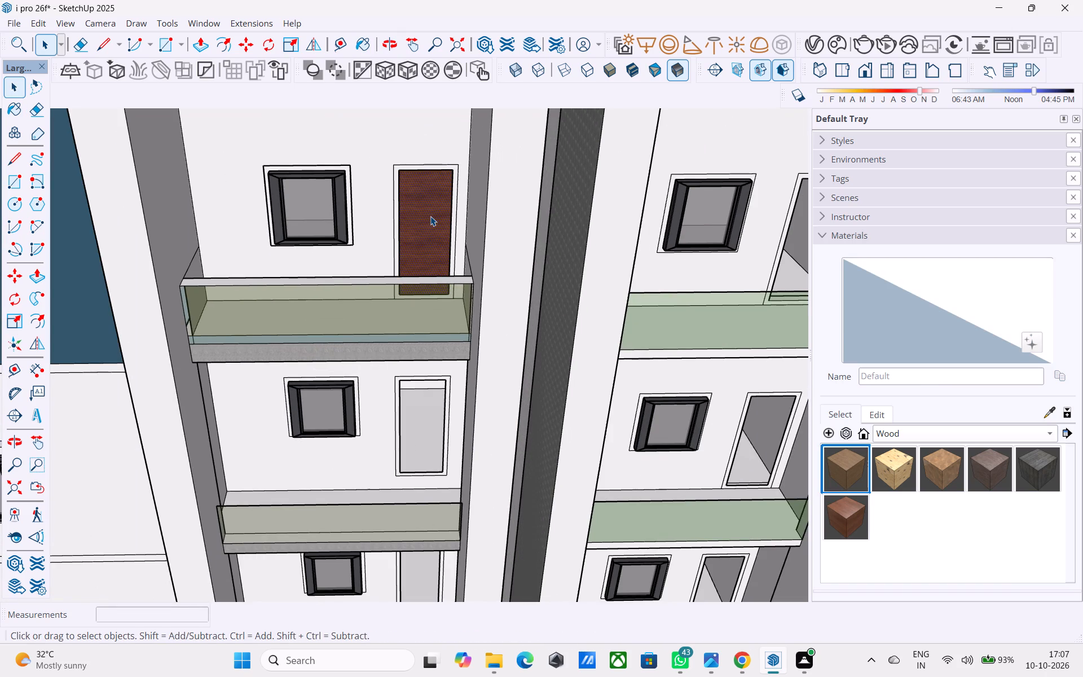
key(m)
scroll(403, 186, up, 4)
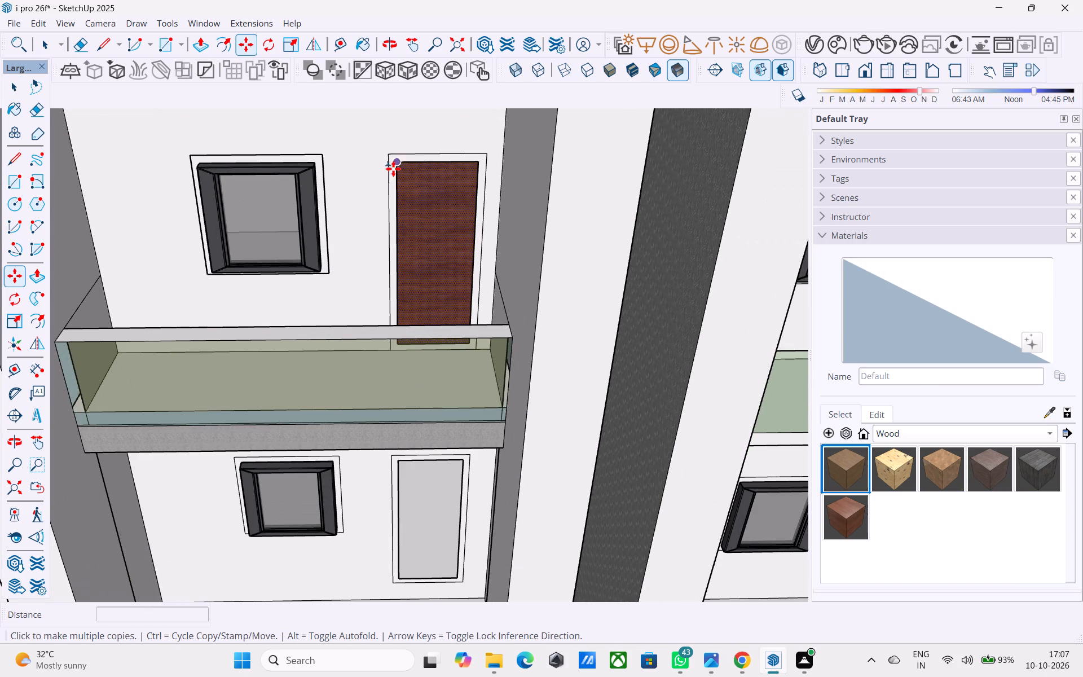
click(391, 153)
middle_drag(350, 511, 340, 443)
scroll(338, 434, up, 4)
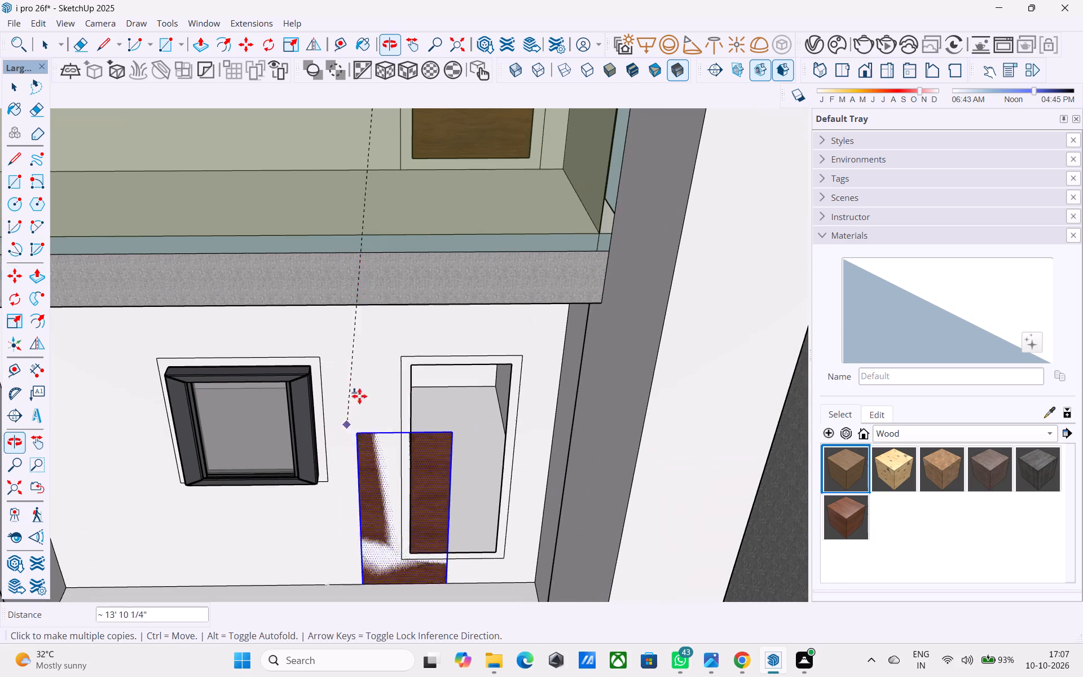
click(402, 357)
scroll(359, 334, down, 7)
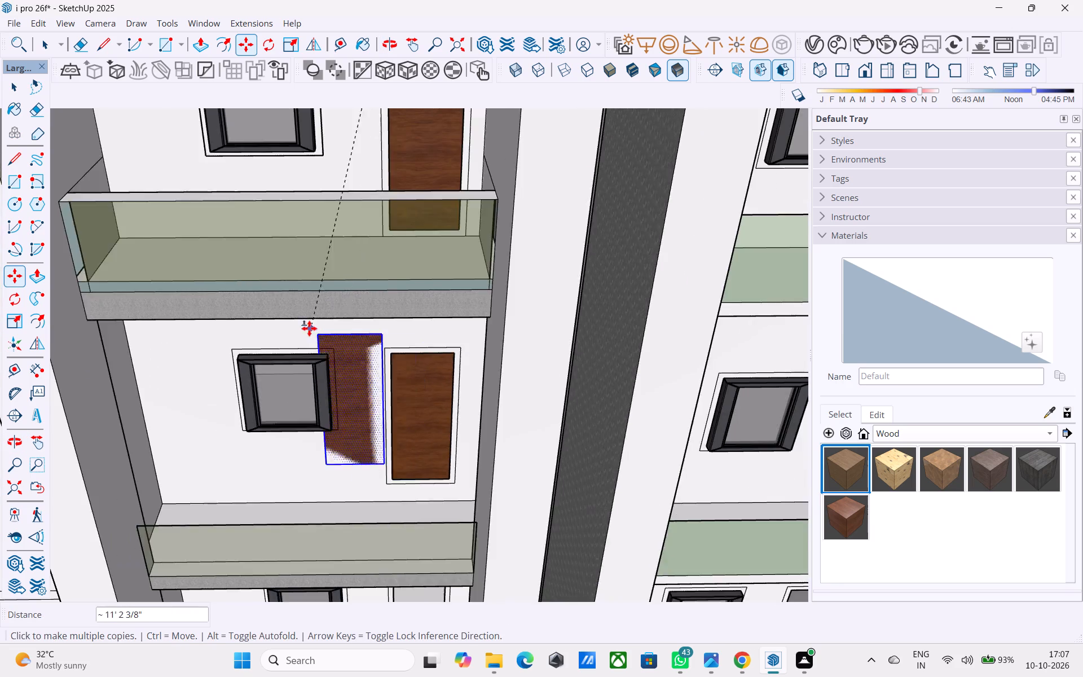
scroll(309, 328, down, 3)
middle_drag(439, 469, 474, 353)
scroll(434, 378, up, 7)
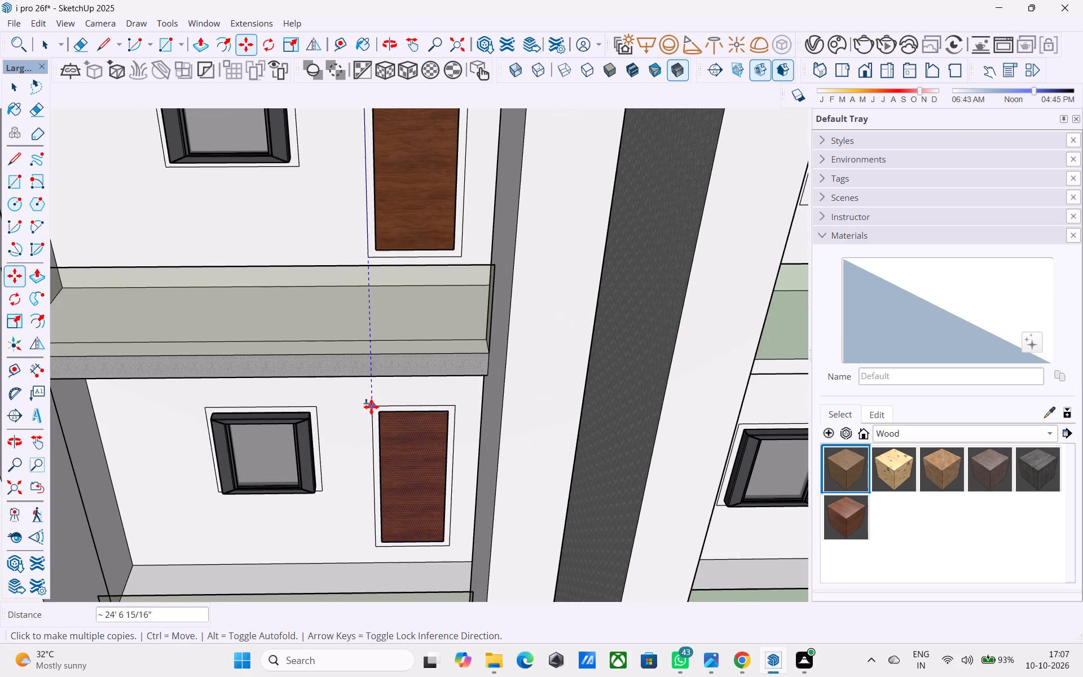
click(371, 407)
scroll(345, 368, down, 11)
middle_drag(367, 507, 369, 427)
scroll(369, 425, up, 8)
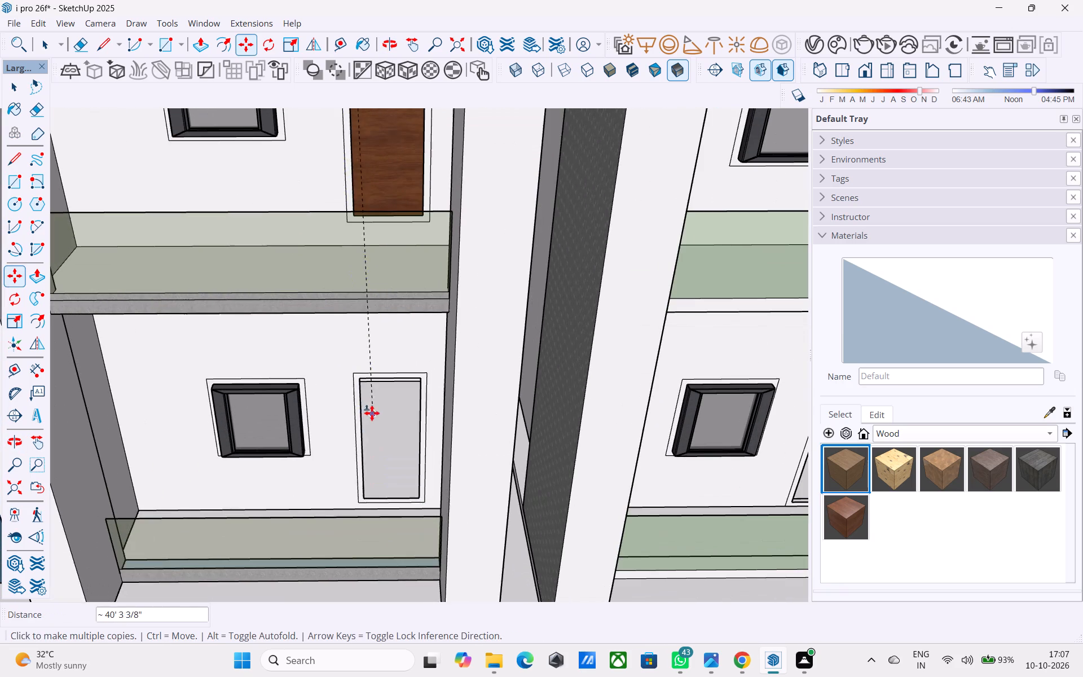
scroll(358, 377, up, 7)
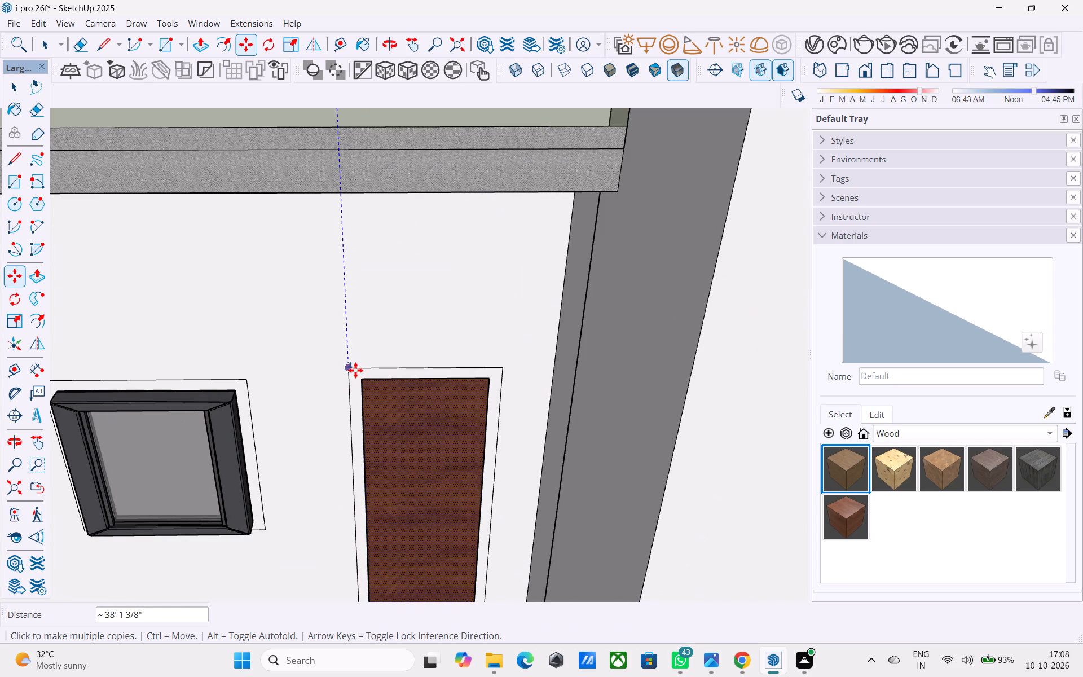
click(355, 370)
Copy the door panel into all four door openings of the other balcony bay, working from the lowest level to the top.
scroll(348, 367, down, 15)
shift+middle_drag(512, 411, 336, 390)
scroll(393, 395, up, 3)
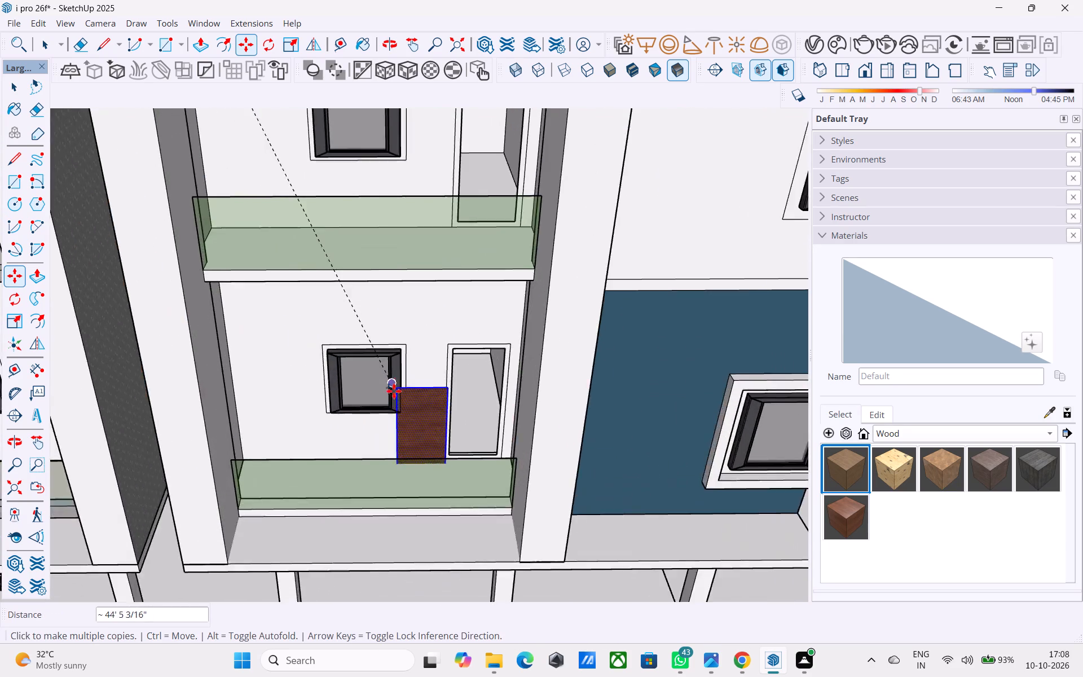
scroll(394, 391, up, 5)
click(477, 326)
scroll(472, 323, down, 6)
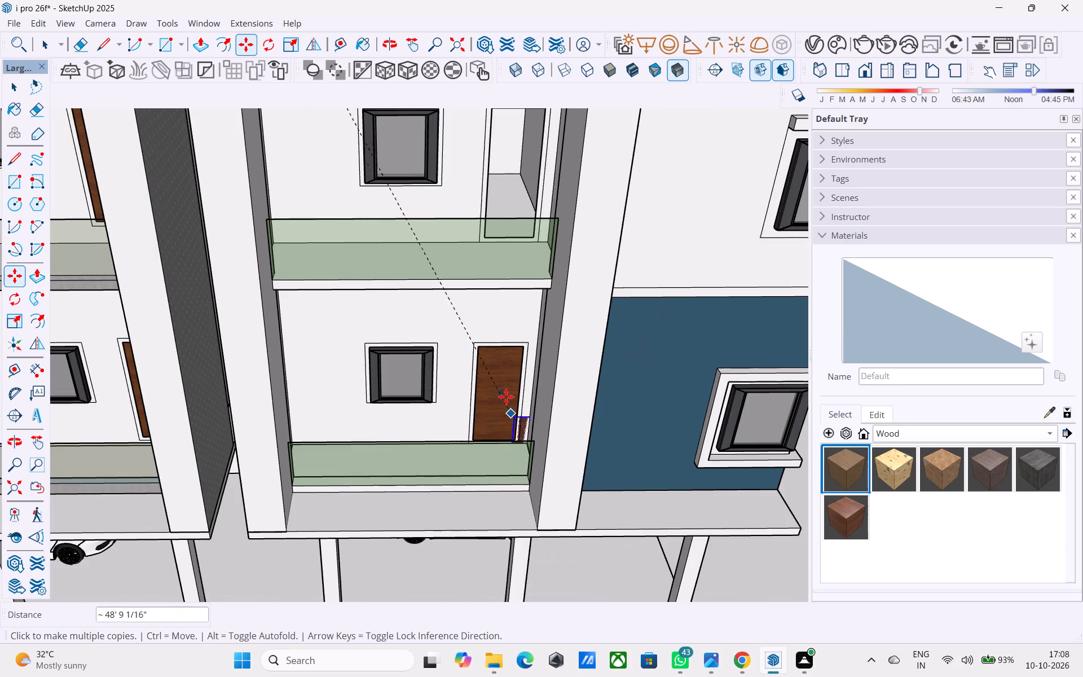
middle_drag(502, 331, 466, 462)
scroll(416, 270, up, 3)
click(456, 252)
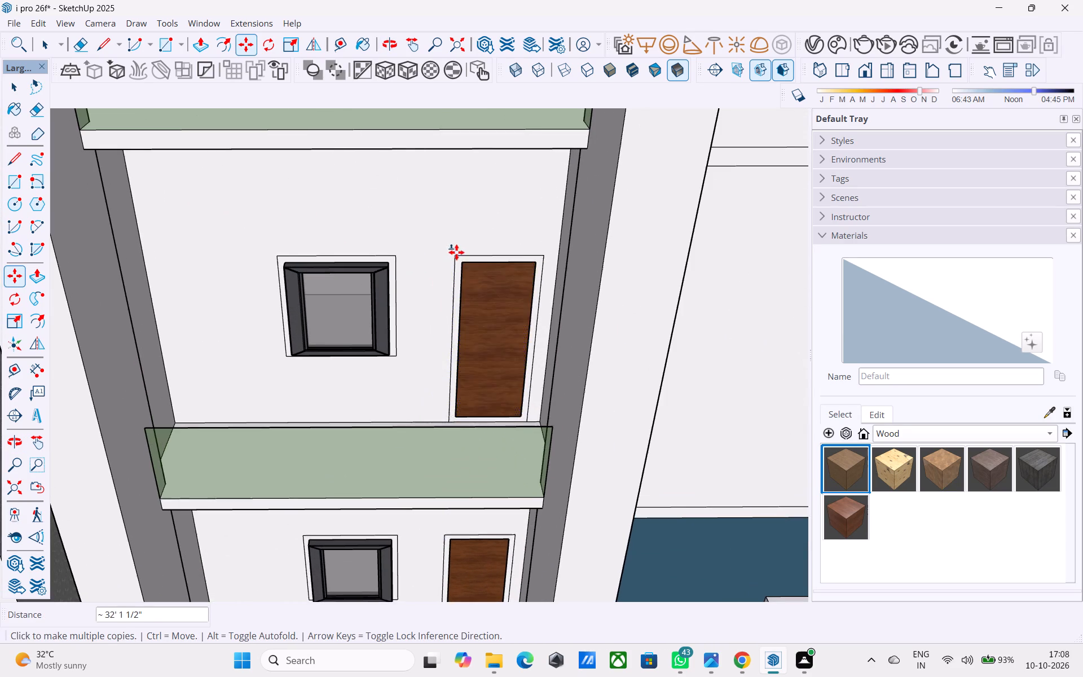
scroll(456, 252, down, 7)
shift+middle_drag(452, 260, 389, 505)
scroll(380, 335, up, 3)
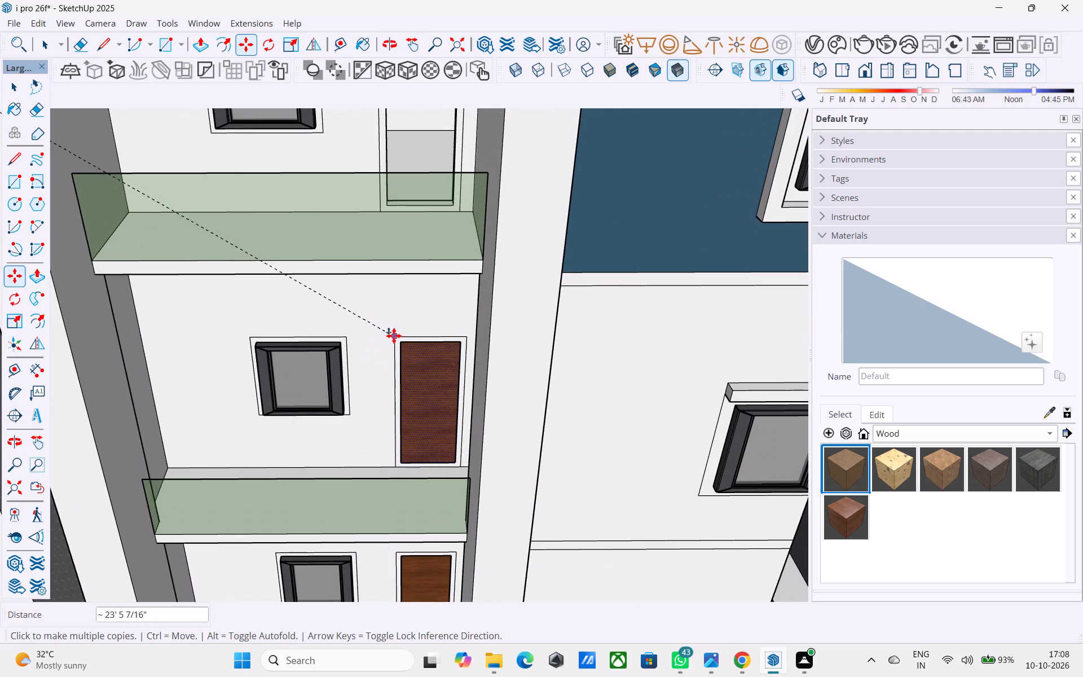
click(397, 336)
scroll(402, 300, down, 5)
middle_drag(403, 301, 376, 476)
scroll(328, 354, up, 4)
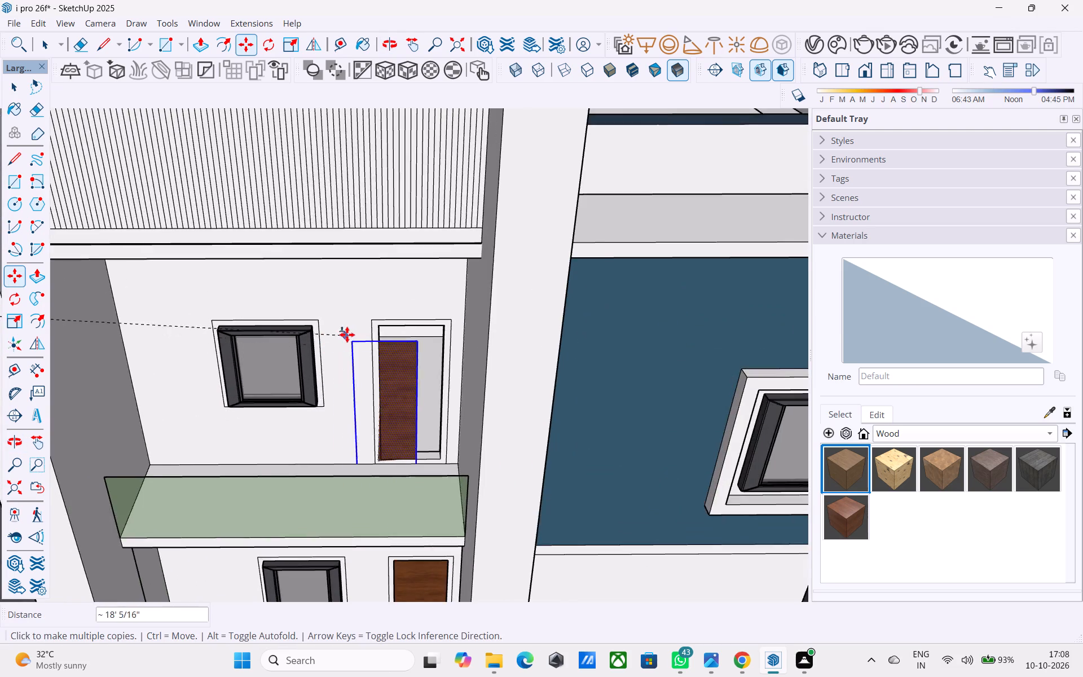
scroll(347, 335, up, 1)
click(373, 315)
scroll(377, 318, down, 5)
key(space)
Deselect the last door panel and save the model with the new wooden doors.
scroll(381, 321, down, 8)
middle_drag(385, 333, 410, 300)
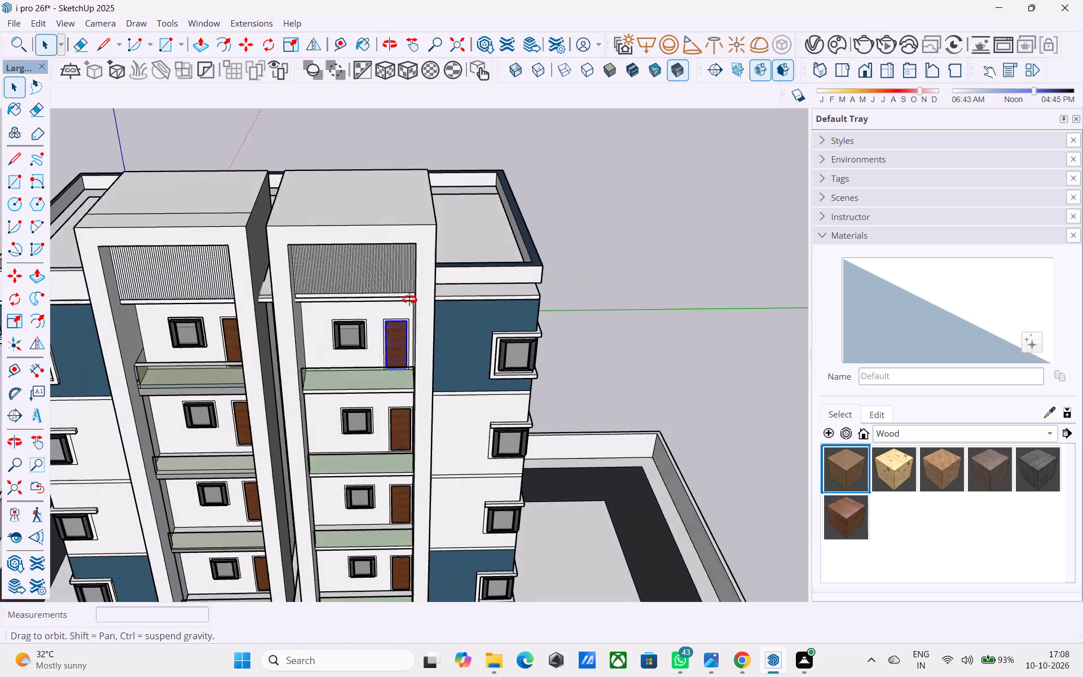
middle_drag(410, 300, 437, 267)
click(651, 263)
middle_drag(548, 303, 525, 296)
key(ctrl+s)
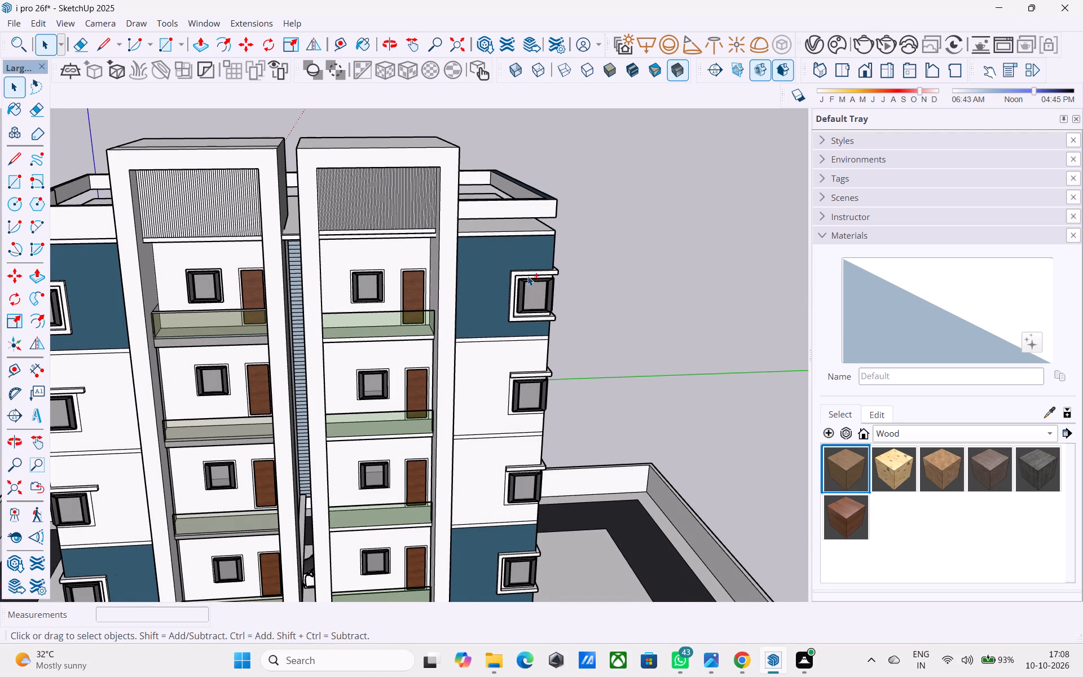
Examine the whole building and its gated site from the front and from an oblique angle.
scroll(528, 278, down, 9)
key(space)
middle_drag(553, 298, 497, 252)
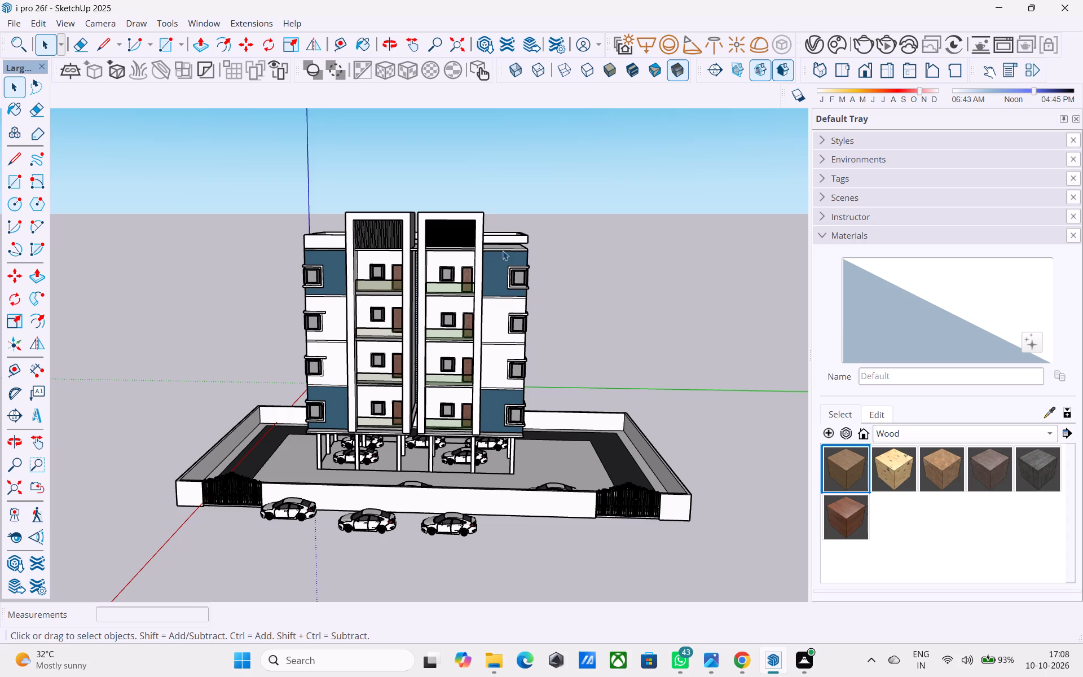
middle_drag(525, 282, 598, 326)
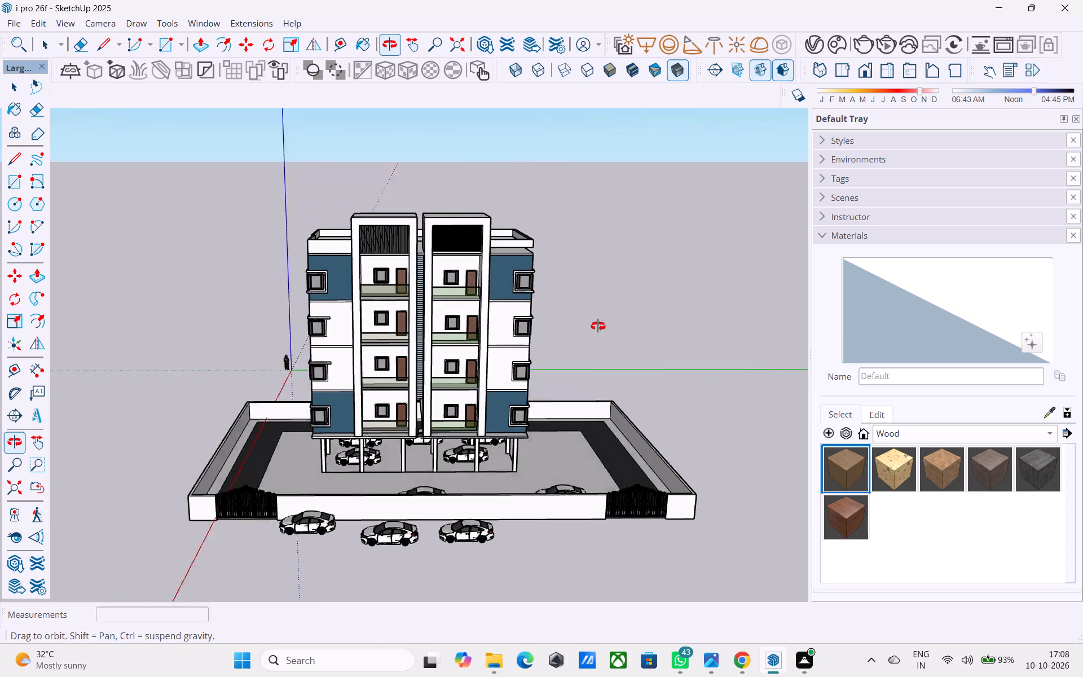
middle_drag(598, 326, 741, 344)
middle_drag(215, 302, 261, 268)
scroll(261, 268, up, 1)
middle_drag(444, 297, 319, 282)
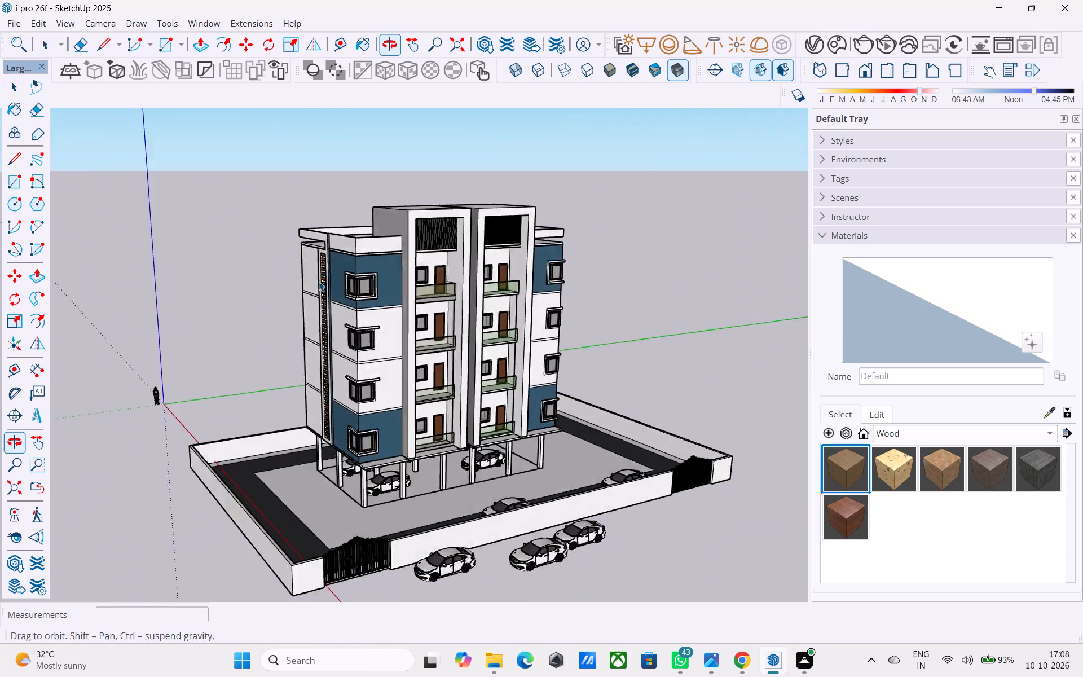
Examine the building's front facade and balcony bays with their windows and wooden doors.
middle_drag(319, 282, 319, 282)
scroll(346, 296, up, 5)
middle_drag(565, 348, 426, 321)
scroll(414, 316, down, 5)
middle_drag(439, 340, 386, 337)
scroll(386, 338, up, 5)
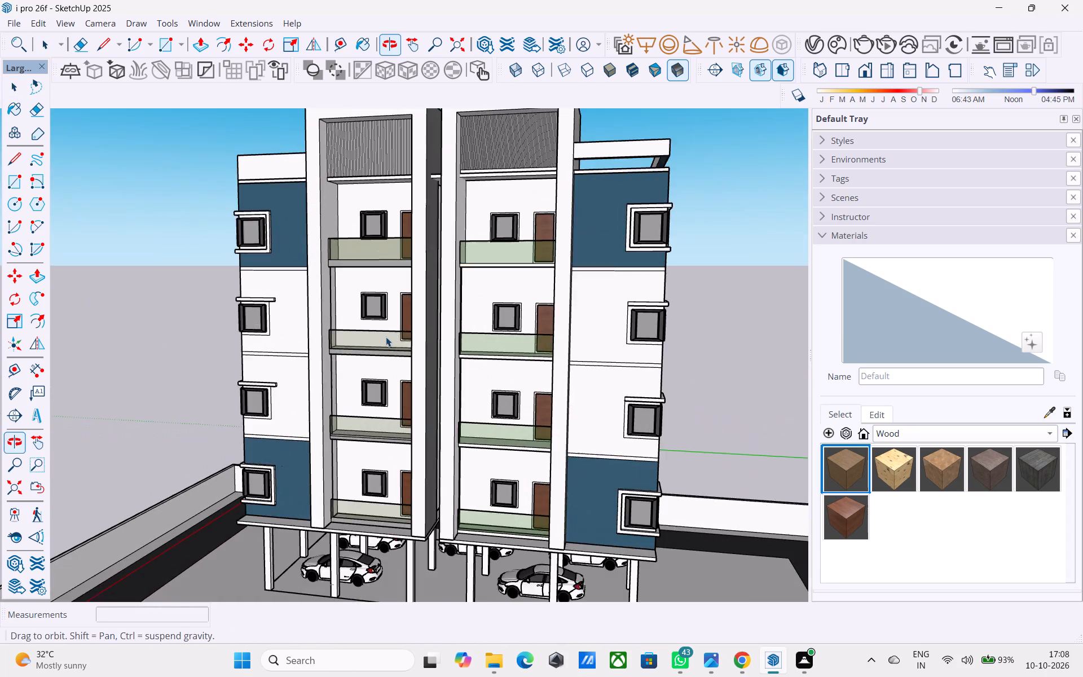
scroll(398, 352, down, 1)
middle_drag(399, 354, 469, 304)
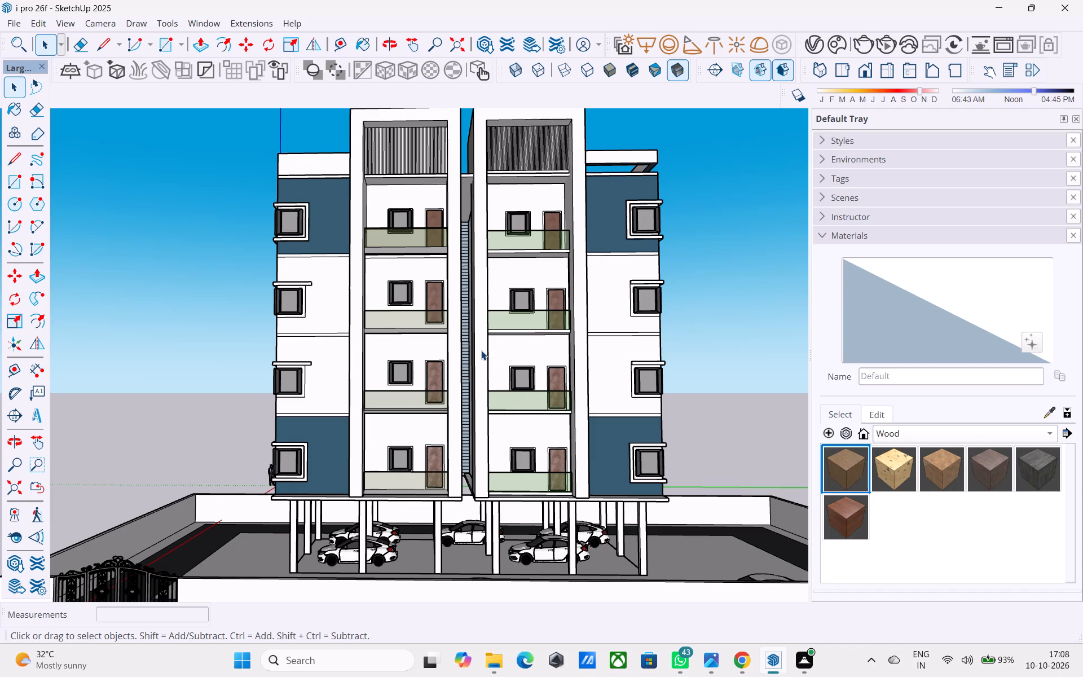
Delete the three cars parked outside the front boundary wall.
scroll(452, 353, down, 5)
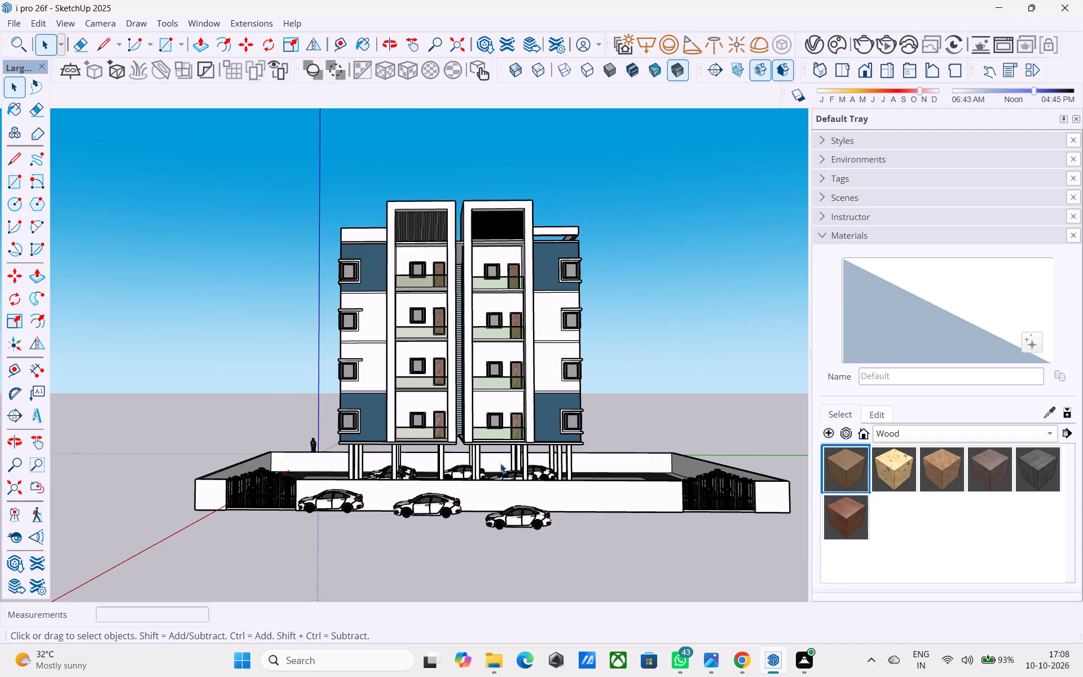
scroll(492, 535, up, 2)
click(496, 529)
key(Delete)
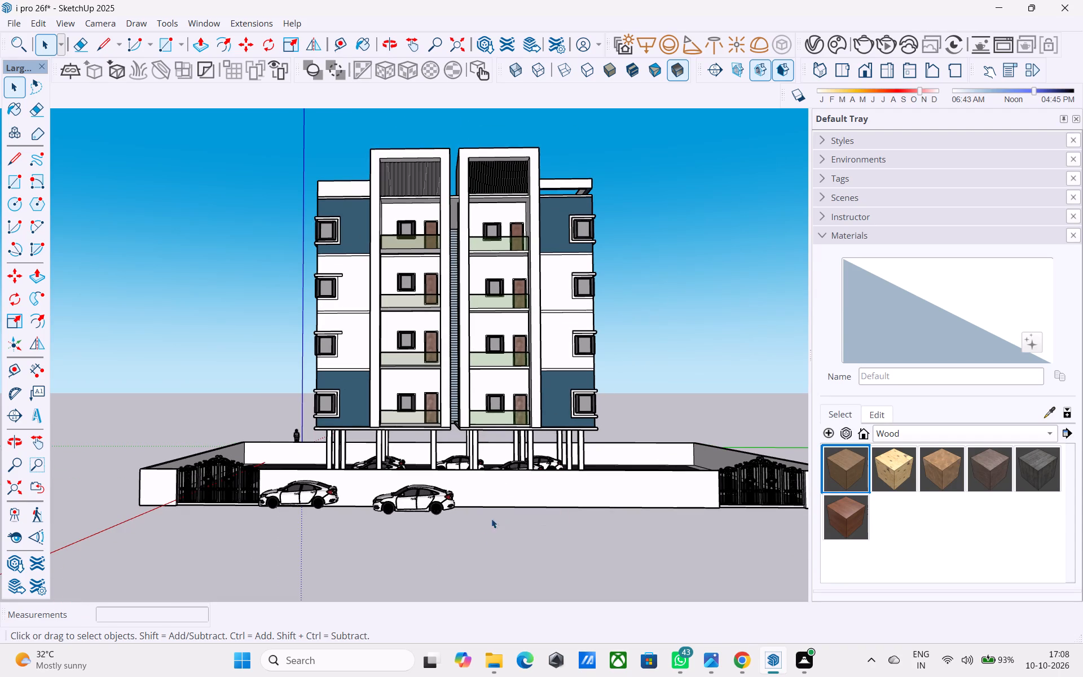
click(442, 507)
key(Delete)
click(325, 496)
key(Delete)
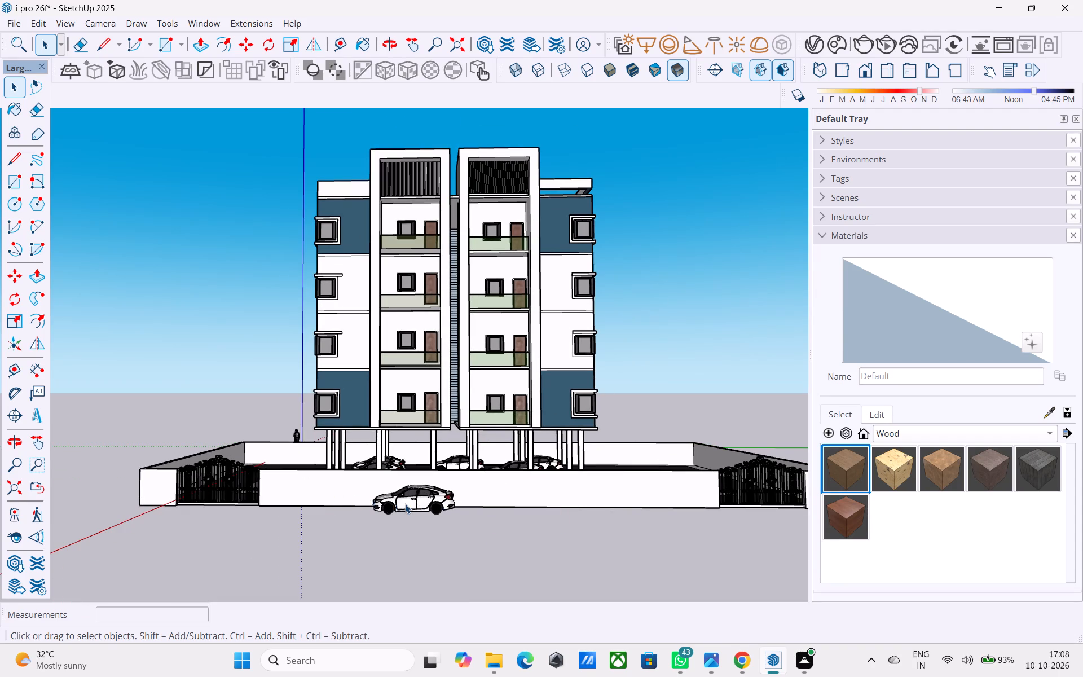
click(405, 504)
key(Delete)
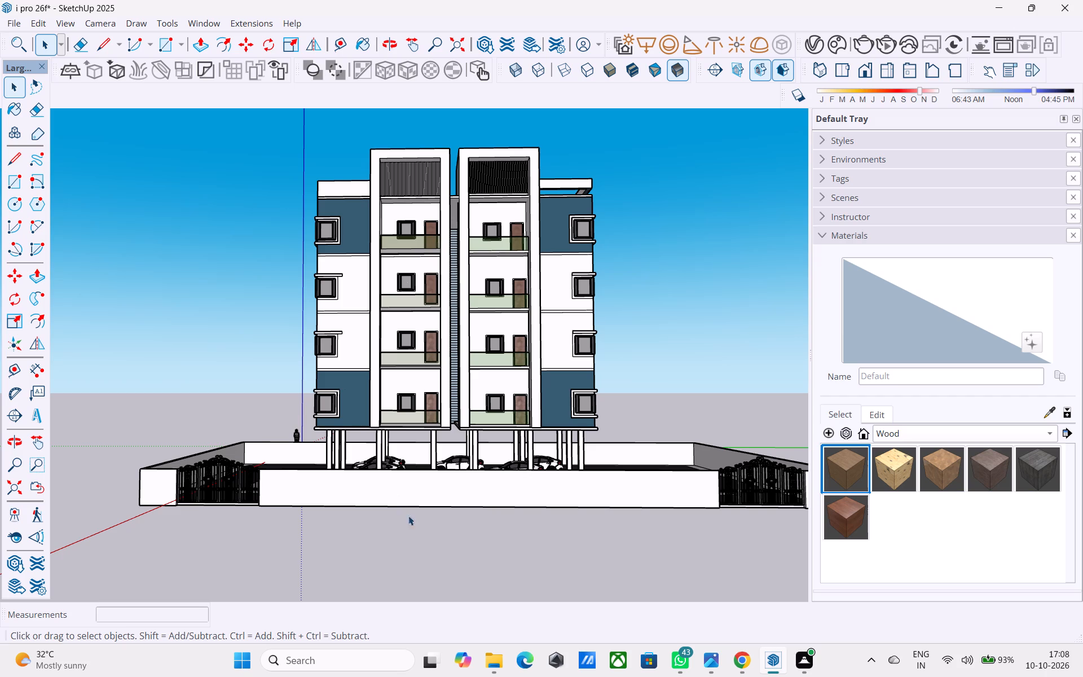
Examine the building and walled site from all sides with the outside cars removed.
middle_drag(481, 432, 598, 533)
scroll(480, 475, down, 4)
middle_drag(486, 485, 771, 488)
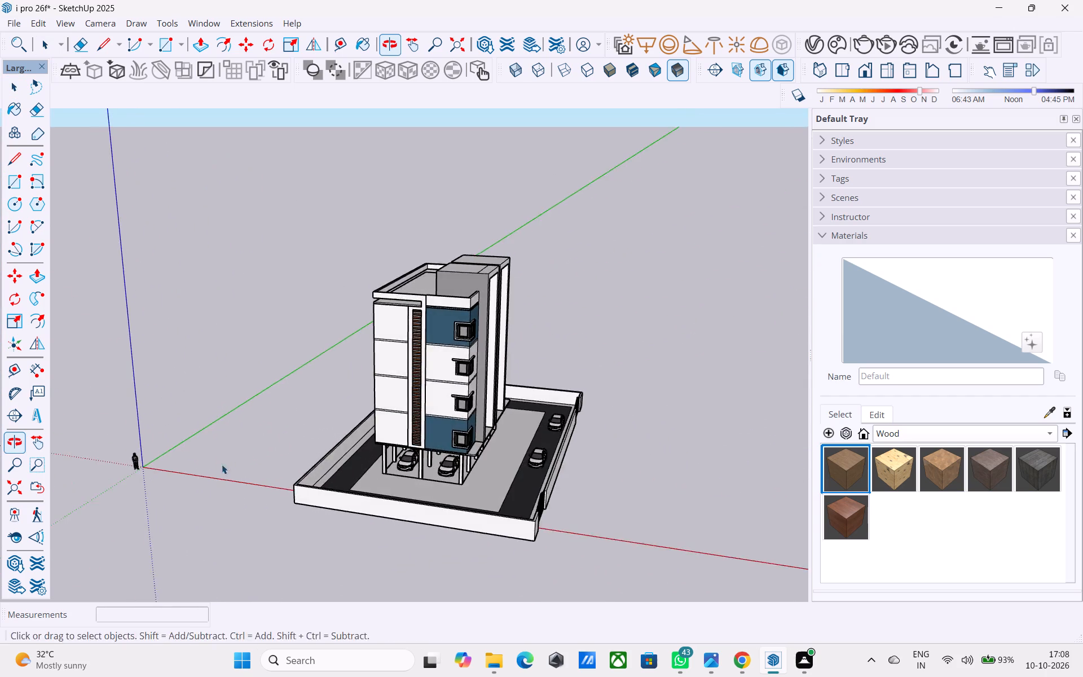
middle_drag(222, 464, 0, 446)
middle_drag(452, 458, 0, 464)
middle_drag(560, 403, 0, 405)
middle_drag(671, 321, 641, 330)
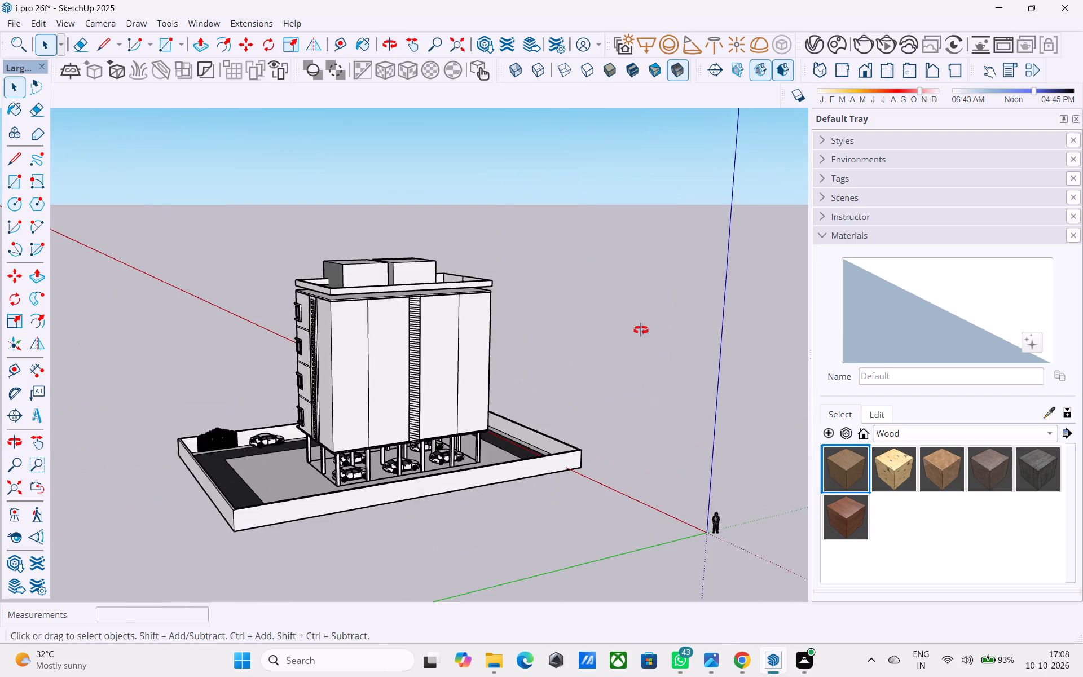
middle_drag(641, 330, 115, 380)
middle_drag(655, 376, 989, 336)
middle_drag(405, 343, 993, 357)
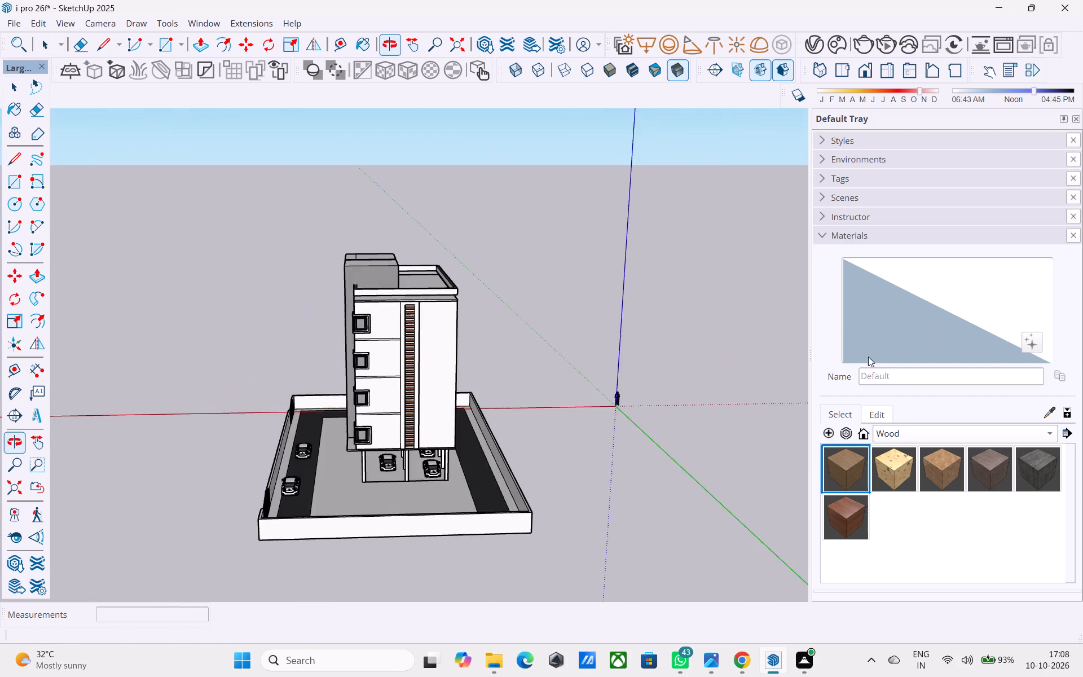
middle_drag(77, 361, 476, 368)
middle_drag(217, 376, 368, 364)
scroll(398, 360, up, 5)
middle_drag(472, 367, 486, 336)
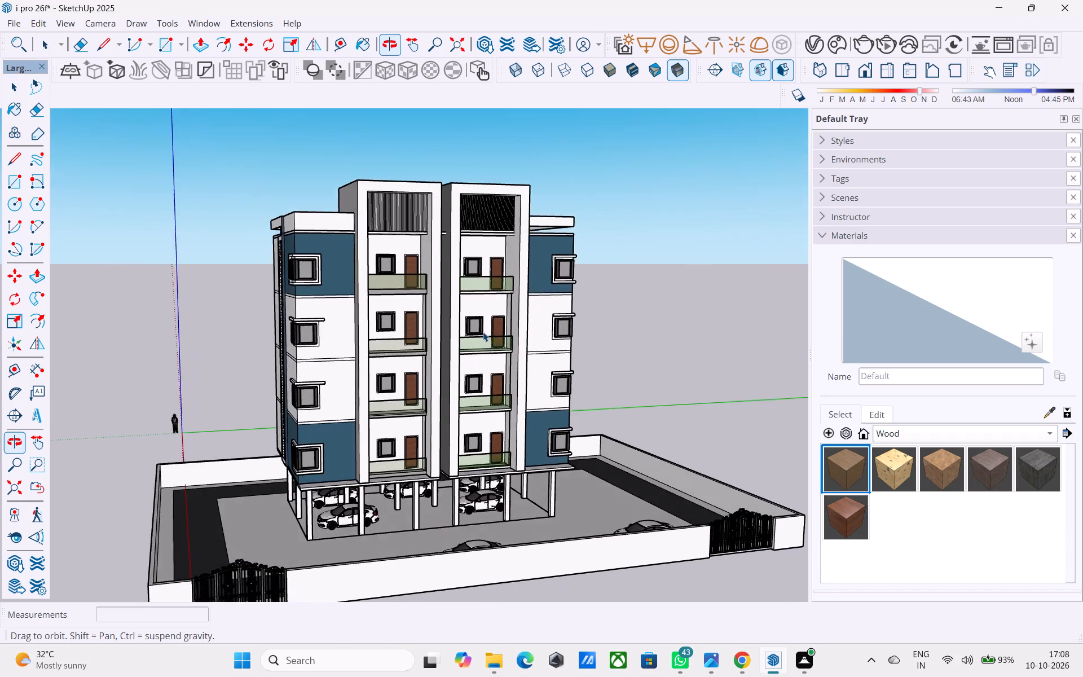
scroll(434, 297, down, 4)
middle_drag(418, 317, 591, 411)
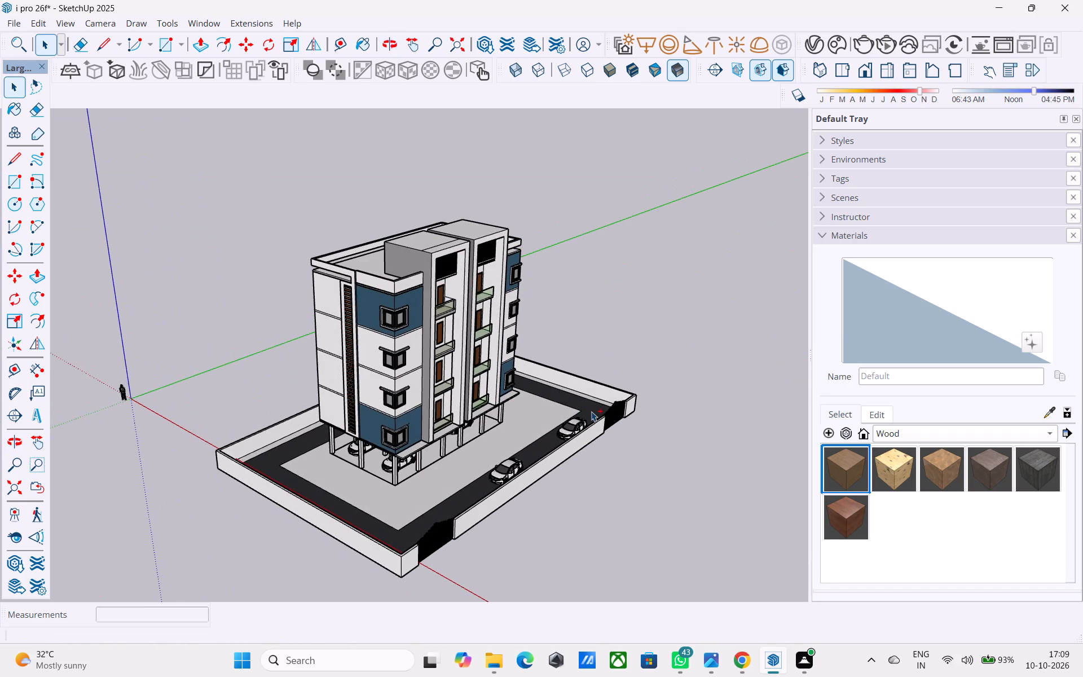
Save the model.
key(ctrl+s)
Examine the whole building, driveway and gates from the front and from raised oblique angles.
middle_drag(479, 397, 375, 345)
middle_drag(474, 411, 441, 418)
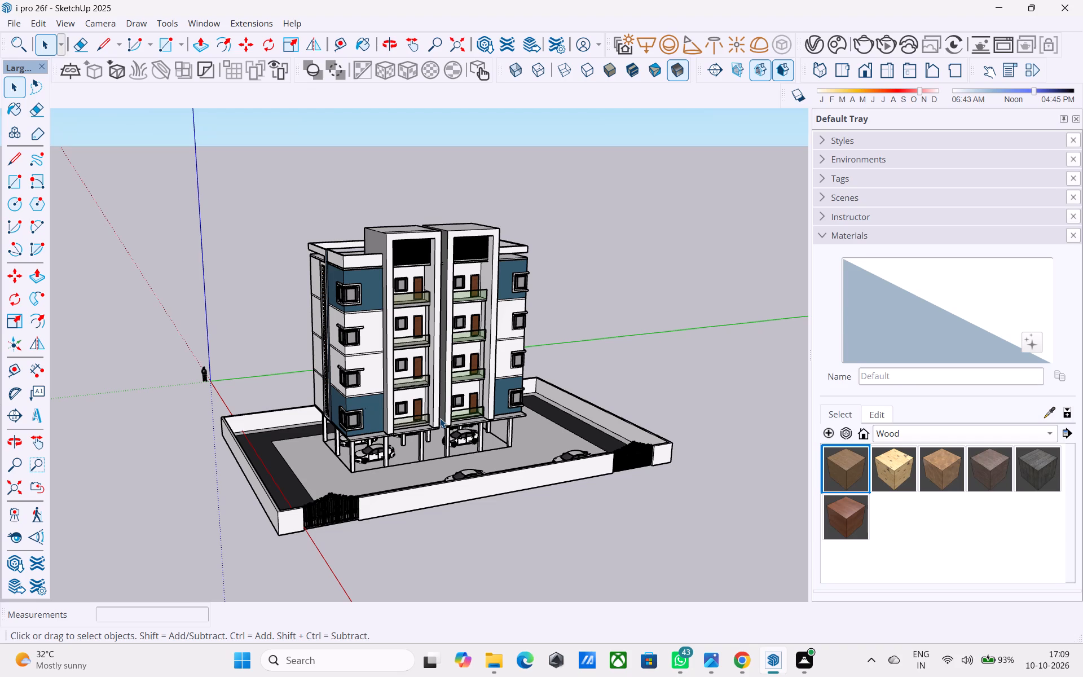
middle_drag(444, 417, 429, 360)
scroll(422, 394, up, 3)
scroll(419, 424, down, 3)
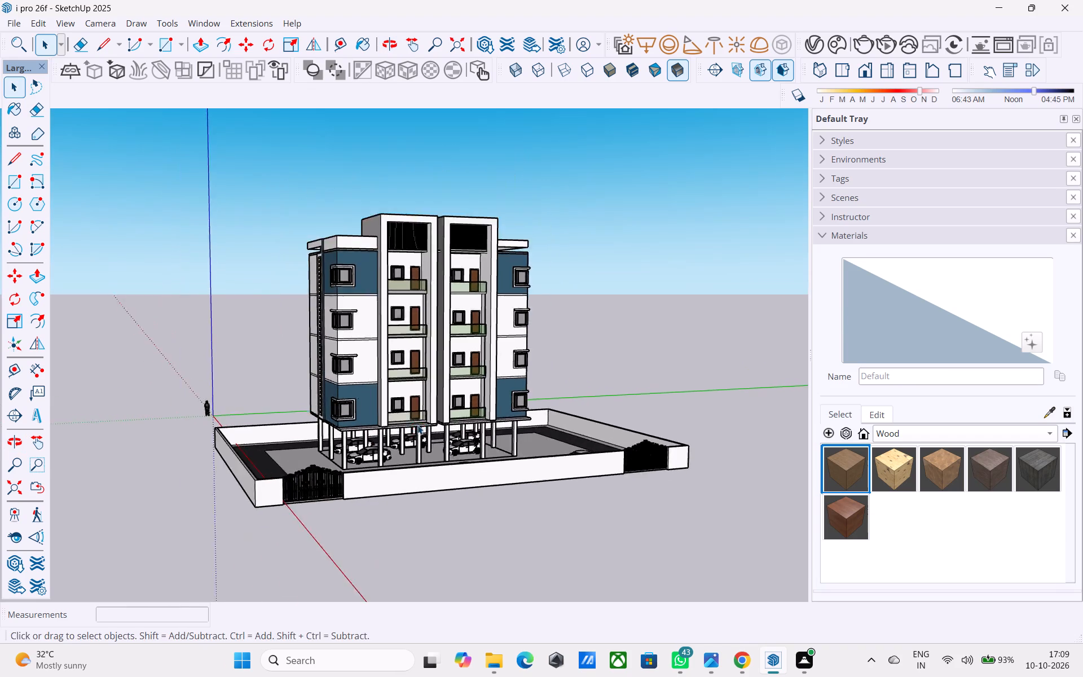
middle_drag(417, 427, 578, 556)
scroll(584, 531, up, 4)
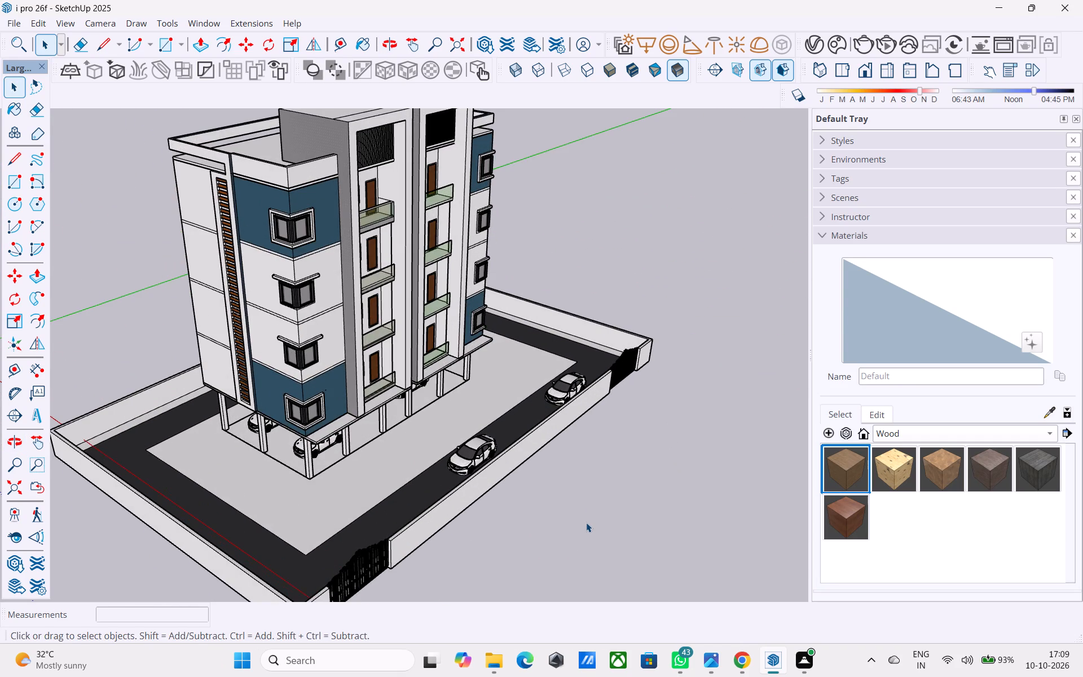
scroll(586, 522, down, 3)
middle_drag(586, 522, 338, 525)
middle_drag(335, 520, 693, 476)
middle_drag(388, 463, 852, 446)
middle_drag(241, 432, 583, 435)
middle_drag(56, 419, 580, 407)
middle_drag(122, 393, 442, 386)
middle_drag(179, 324, 350, 346)
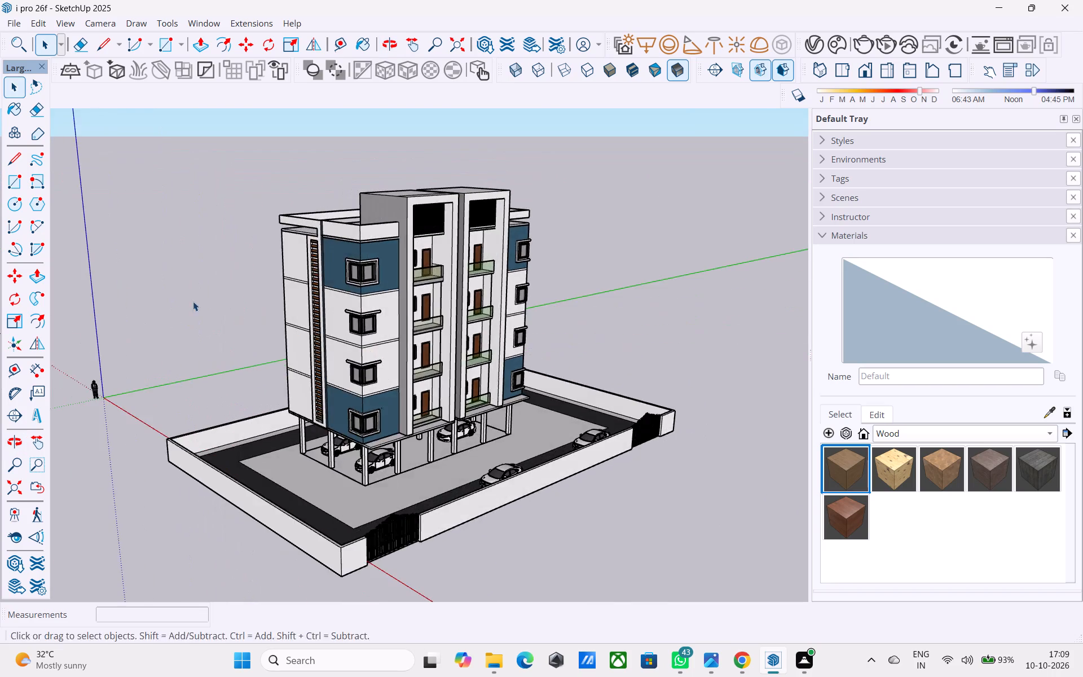
middle_drag(211, 301, 358, 297)
middle_drag(408, 297, 284, 329)
middle_drag(457, 319, 250, 331)
middle_drag(435, 323, 242, 328)
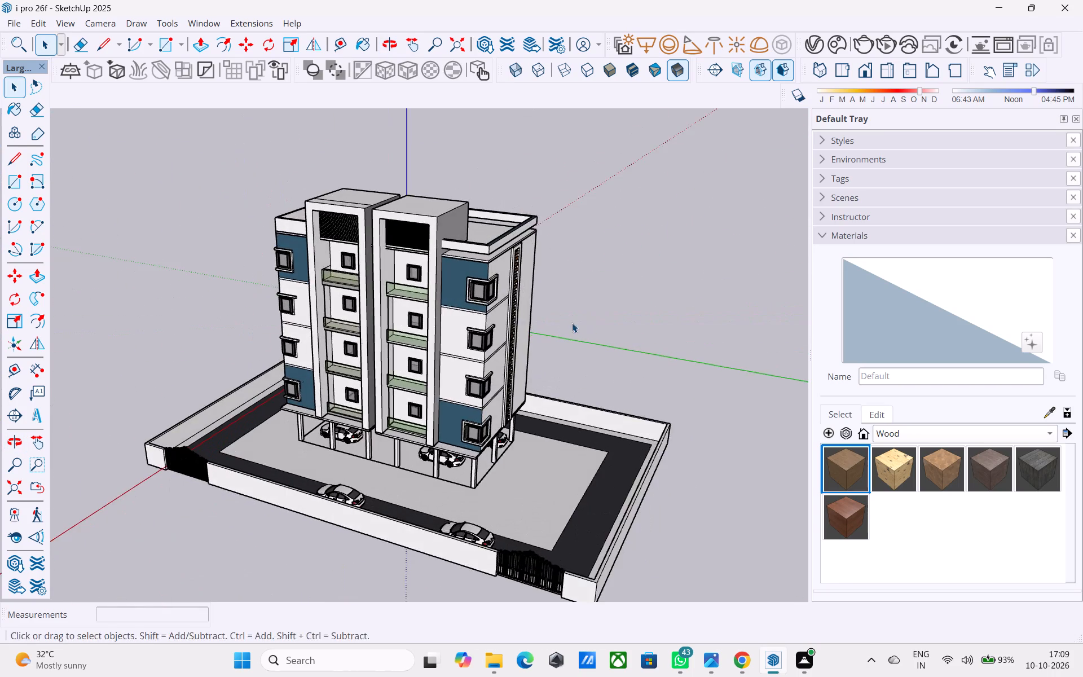
Examine the building's slatted side wall, roof parapet and plain rear facade.
middle_drag(572, 323, 434, 323)
scroll(610, 302, up, 5)
middle_drag(530, 311, 625, 308)
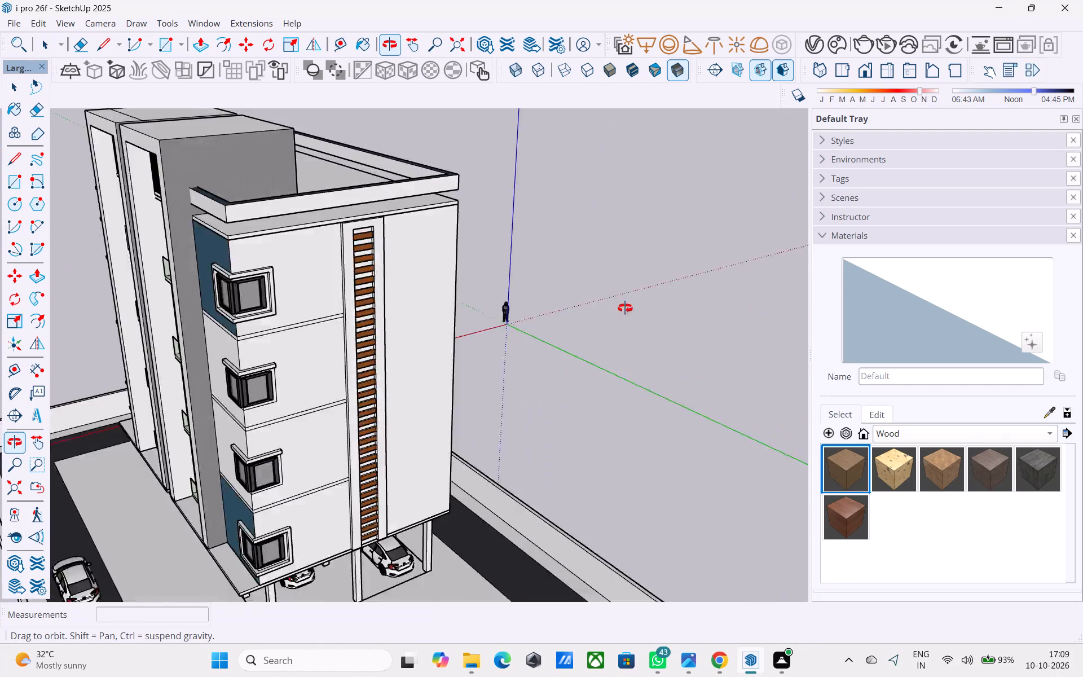
middle_drag(625, 308, 626, 308)
middle_drag(104, 313, 723, 284)
middle_drag(426, 281, 83, 306)
middle_drag(690, 284, 361, 292)
scroll(404, 276, down, 4)
middle_drag(444, 288, 95, 371)
middle_drag(419, 311, 199, 346)
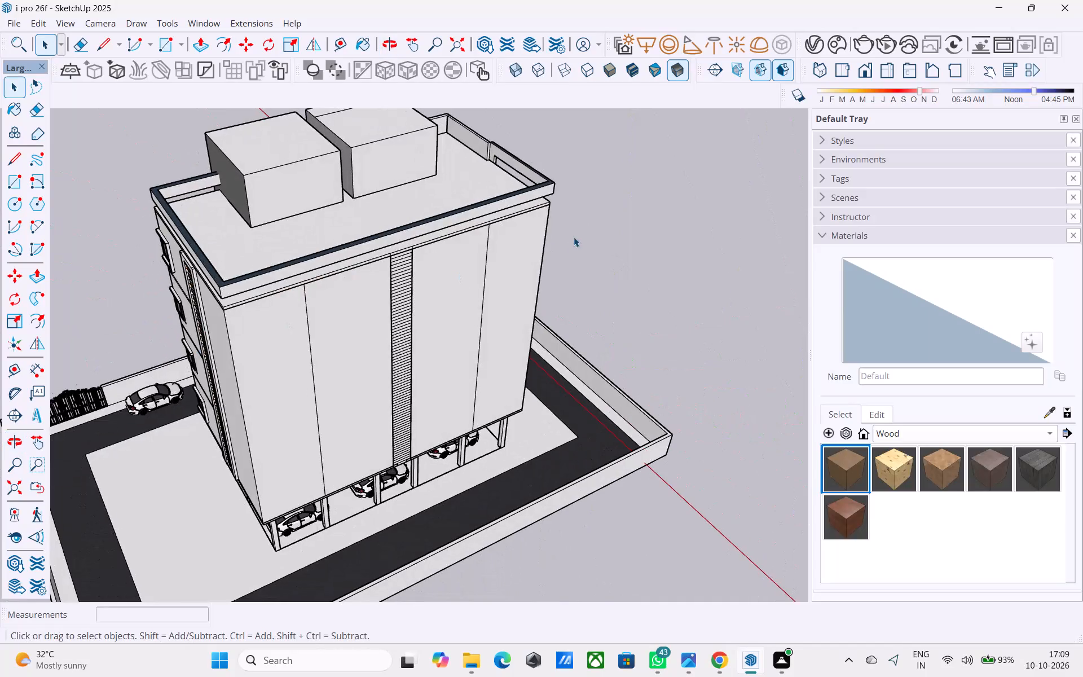
scroll(566, 239, down, 1)
middle_drag(319, 265, 1082, 208)
scroll(539, 252, up, 1)
middle_drag(542, 253, 976, 259)
middle_drag(335, 265, 913, 253)
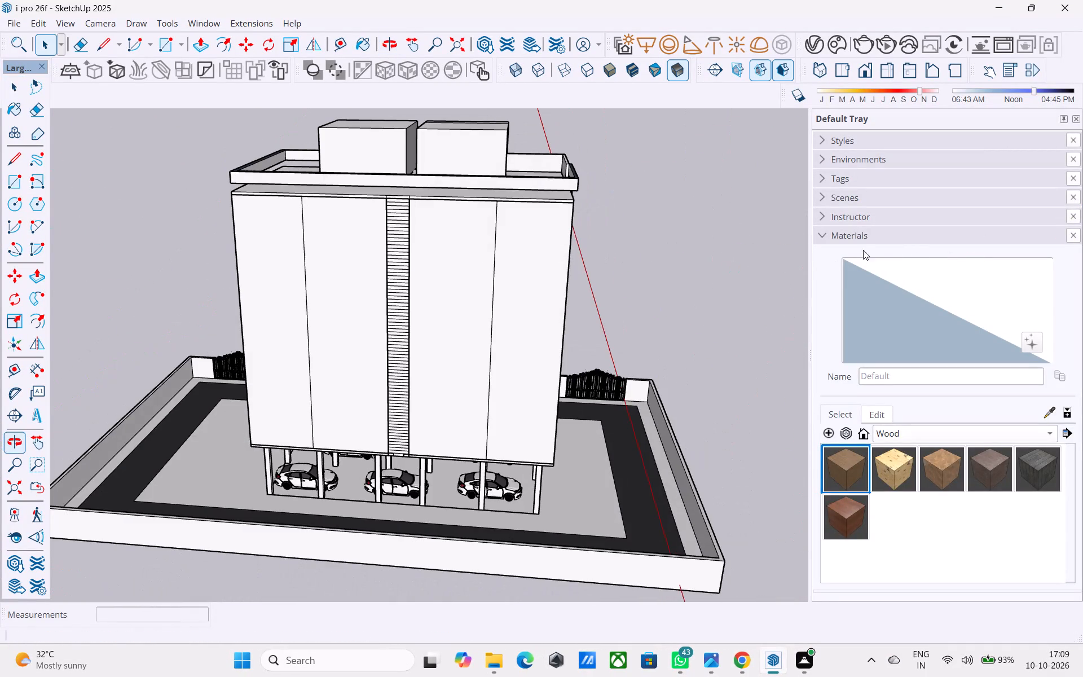
Inspect the side wall's wooden slats, blue panels and corner windows up close, and the front facade.
middle_drag(491, 250, 214, 259)
scroll(232, 258, up, 1)
middle_drag(359, 267, 165, 286)
scroll(377, 255, down, 2)
middle_drag(619, 257, 607, 132)
scroll(366, 145, up, 7)
scroll(470, 208, up, 2)
scroll(470, 208, down, 2)
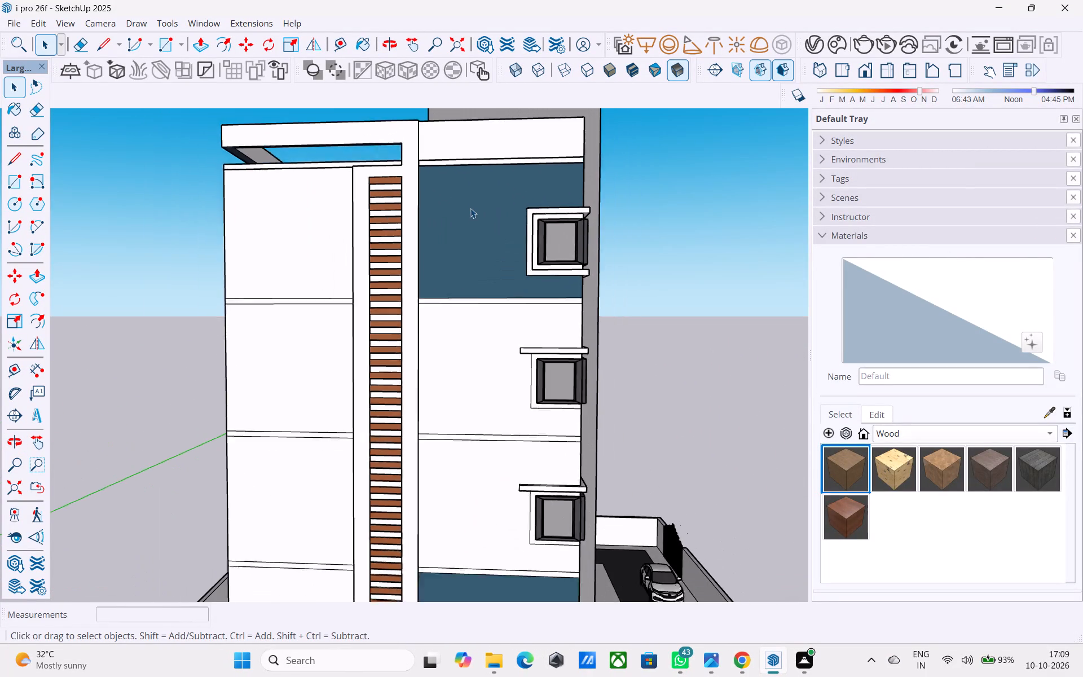
scroll(470, 208, down, 3)
middle_drag(470, 208, 438, 216)
scroll(470, 208, down, 5)
middle_drag(523, 236, 157, 341)
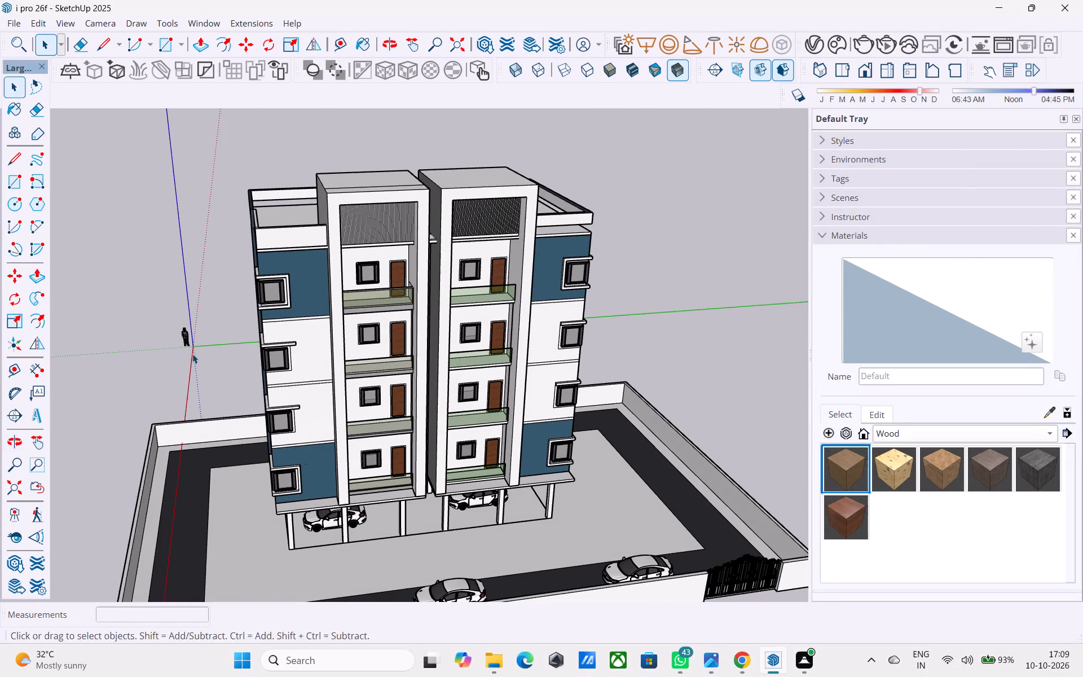
Examine the roof, side walls and front balconies while circling the building.
middle_drag(849, 291, 543, 358)
middle_drag(630, 300, 72, 461)
middle_drag(392, 348, 107, 428)
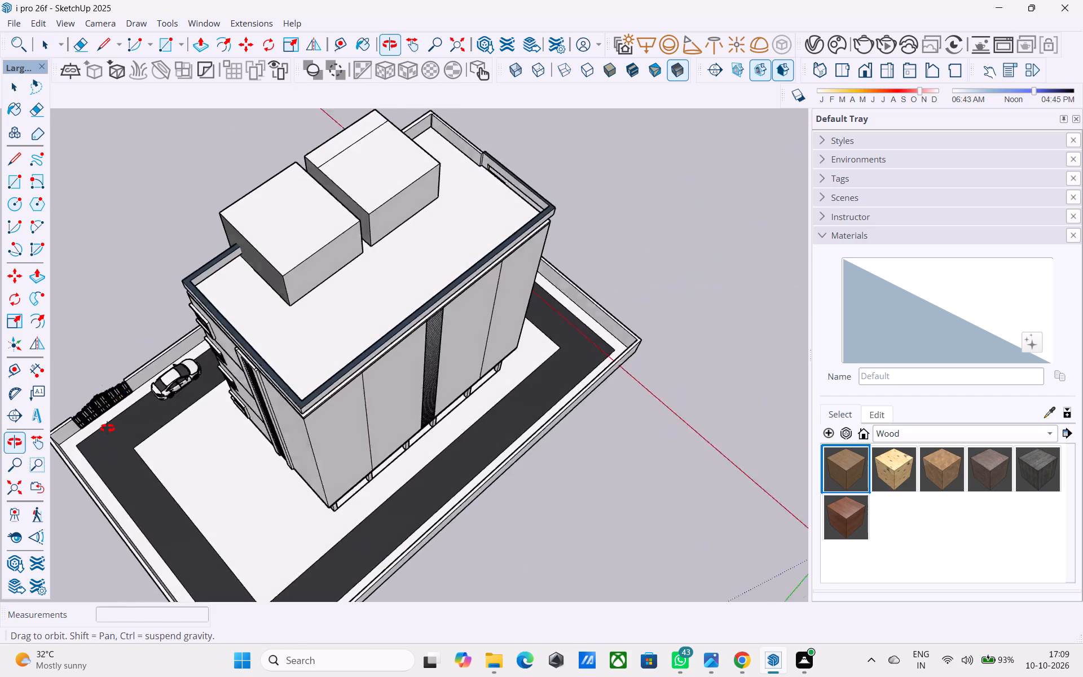
middle_drag(107, 428, 106, 429)
middle_drag(142, 538, 433, 328)
scroll(429, 336, up, 4)
middle_drag(409, 398, 430, 274)
scroll(433, 287, up, 1)
scroll(443, 326, down, 8)
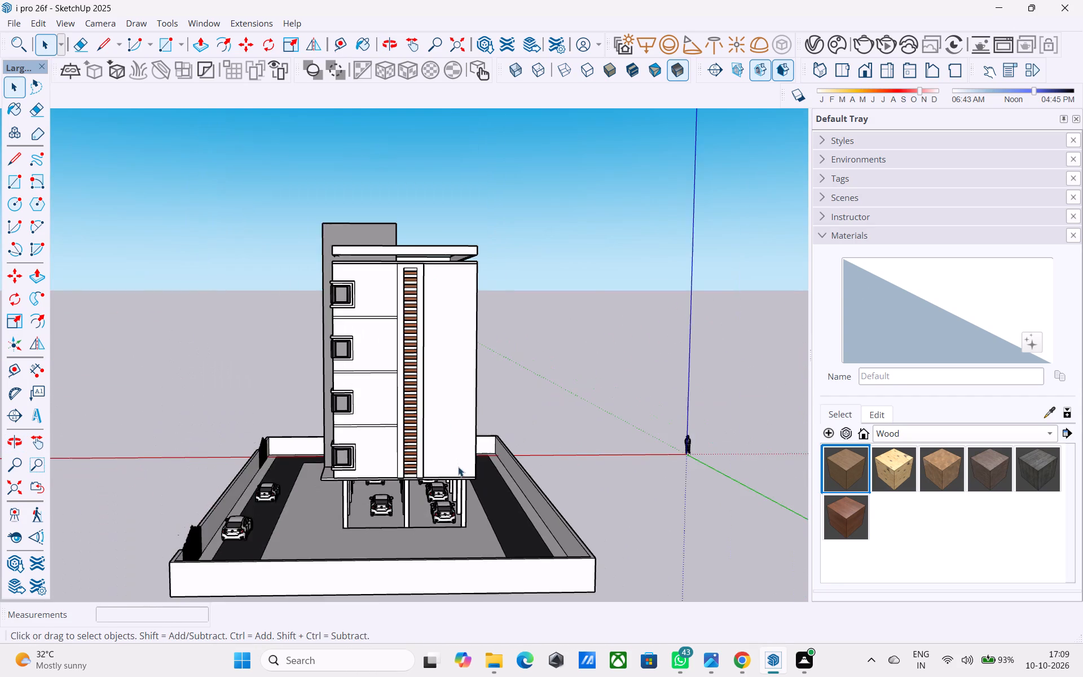
scroll(386, 135, up, 4)
middle_drag(430, 243, 722, 239)
middle_drag(509, 244, 834, 226)
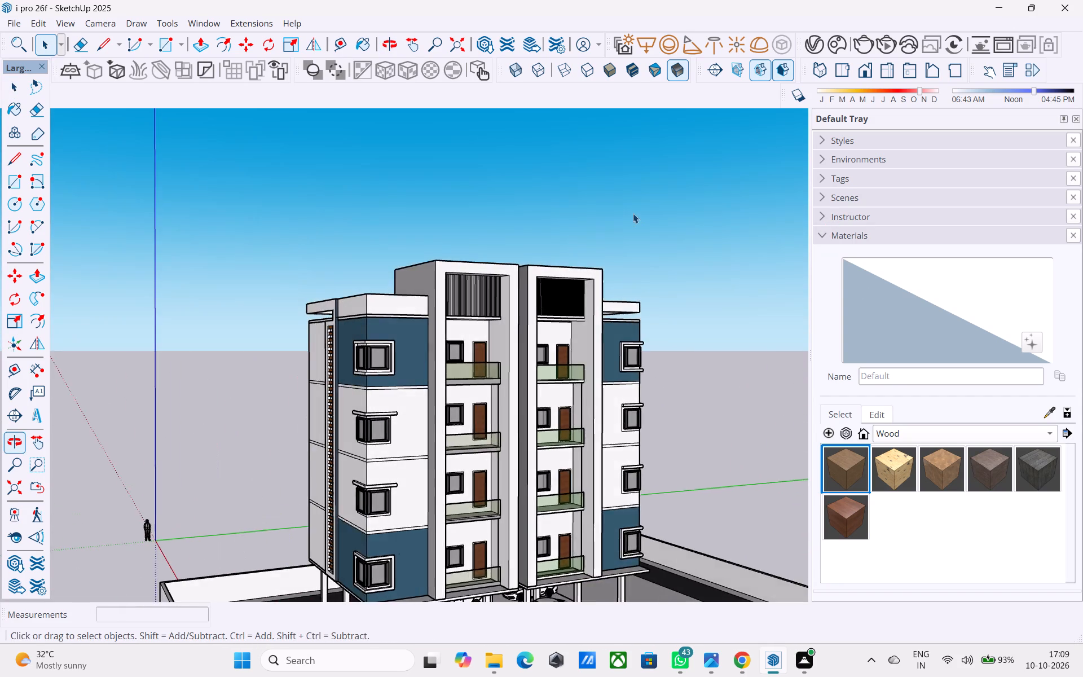
scroll(633, 213, up, 3)
scroll(672, 222, down, 3)
middle_drag(672, 222, 263, 253)
middle_drag(258, 252, 632, 234)
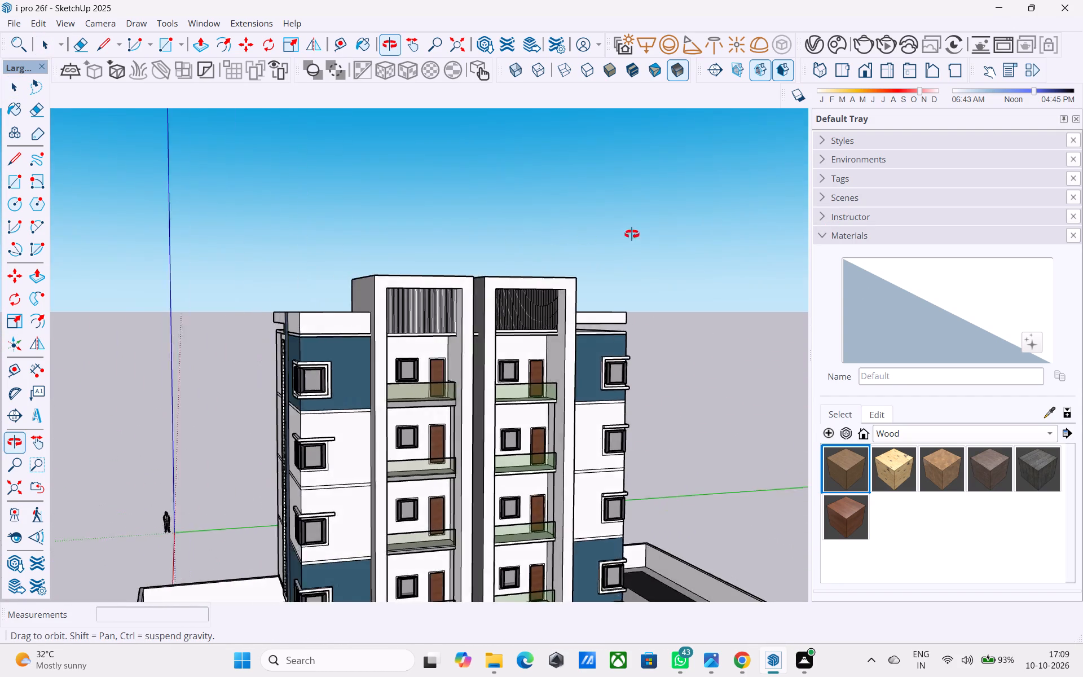
middle_drag(632, 234, 292, 258)
middle_drag(615, 252, 333, 293)
scroll(325, 289, down, 3)
middle_drag(325, 289, 777, 264)
middle_drag(444, 257, 749, 254)
middle_drag(737, 252, 288, 274)
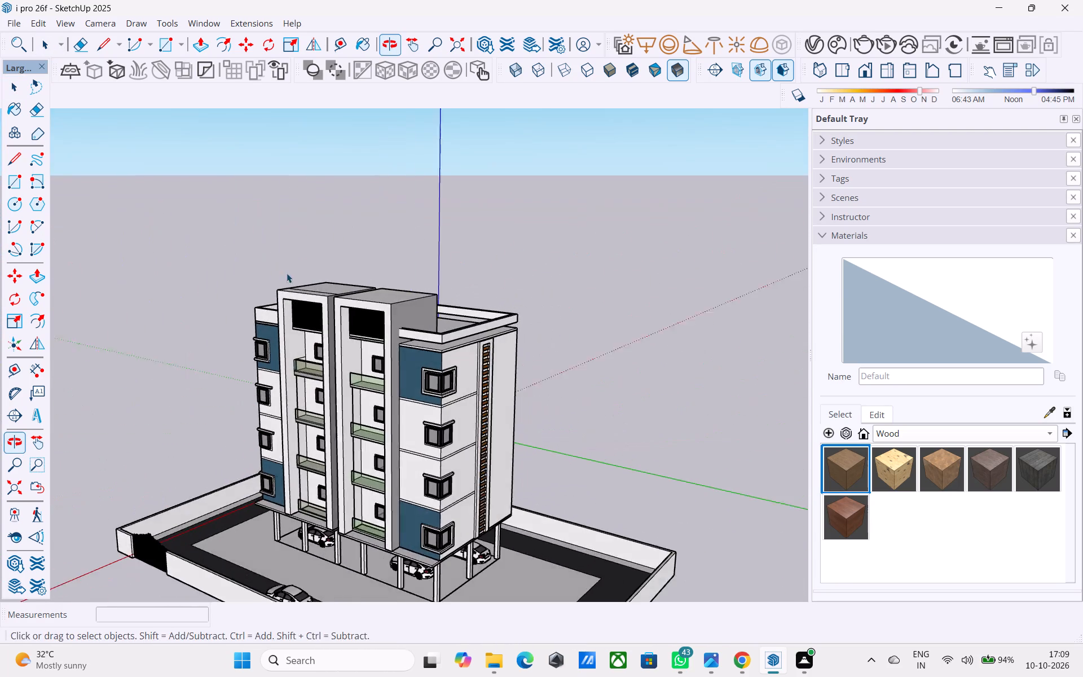
middle_drag(631, 227, 259, 274)
middle_drag(258, 274, 631, 222)
middle_drag(462, 211, 657, 204)
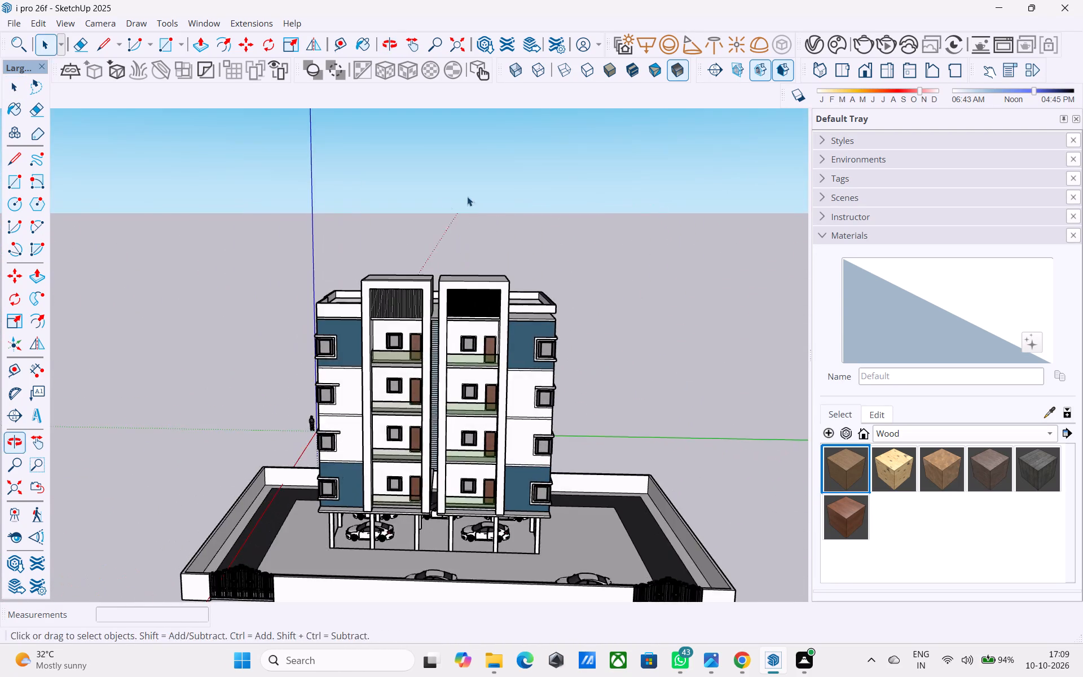
middle_drag(445, 203, 339, 234)
middle_drag(610, 205, 729, 211)
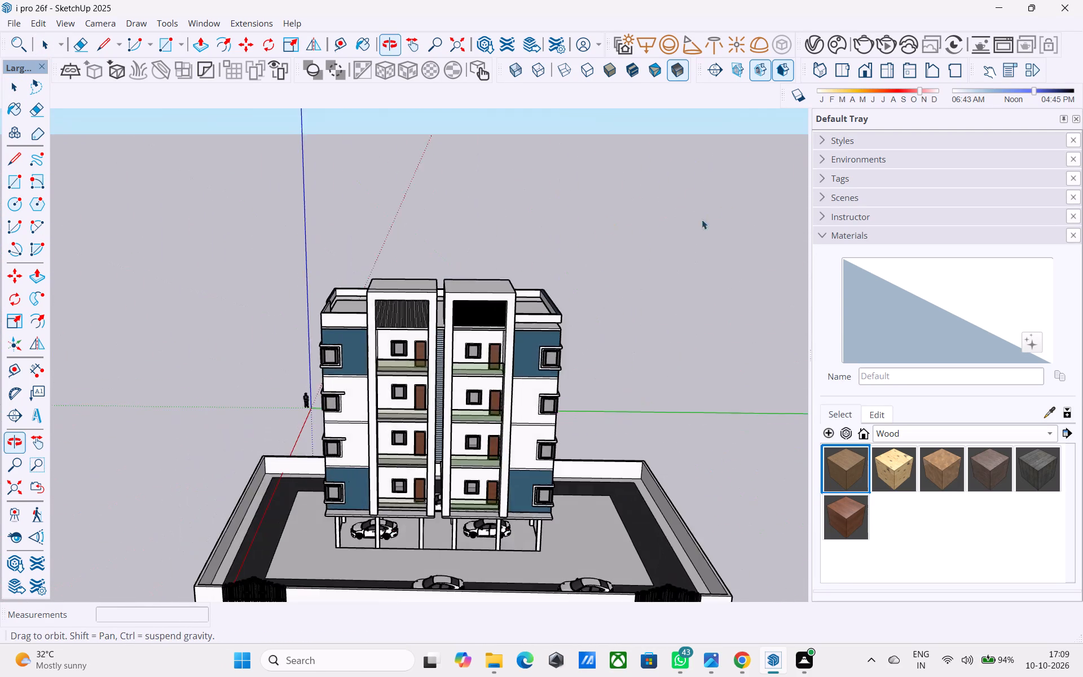
Erase the stray edge across the top face of the left-hand balcony tower inside its group, and close the group.
scroll(472, 283, up, 3)
middle_drag(442, 310, 298, 521)
scroll(314, 420, up, 4)
double_click(318, 384)
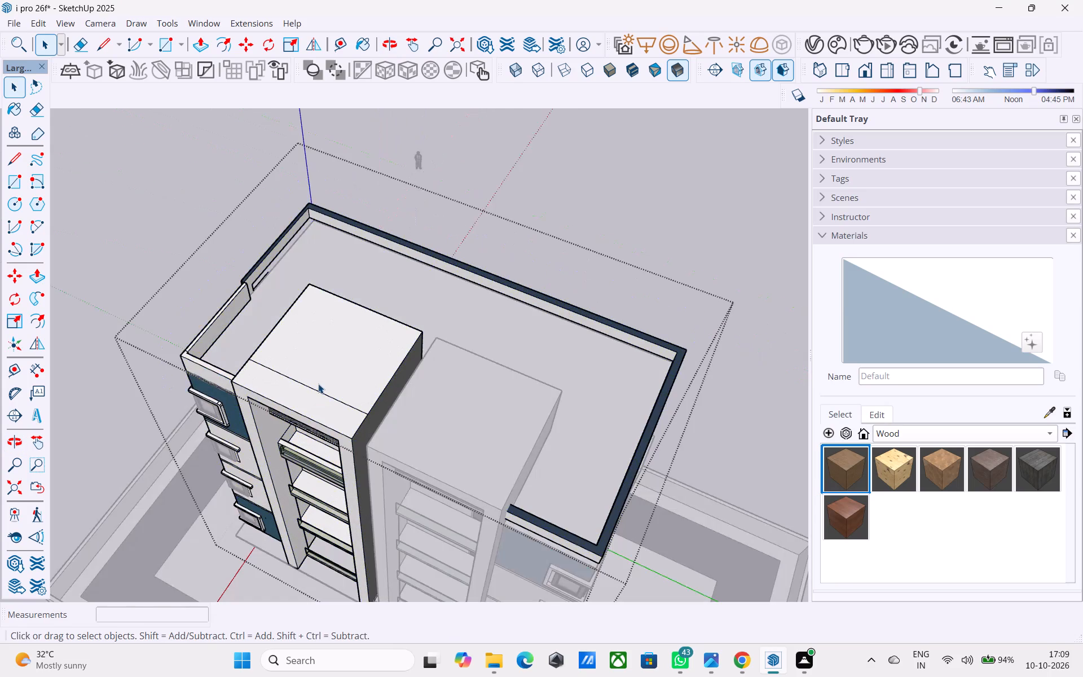
key(e)
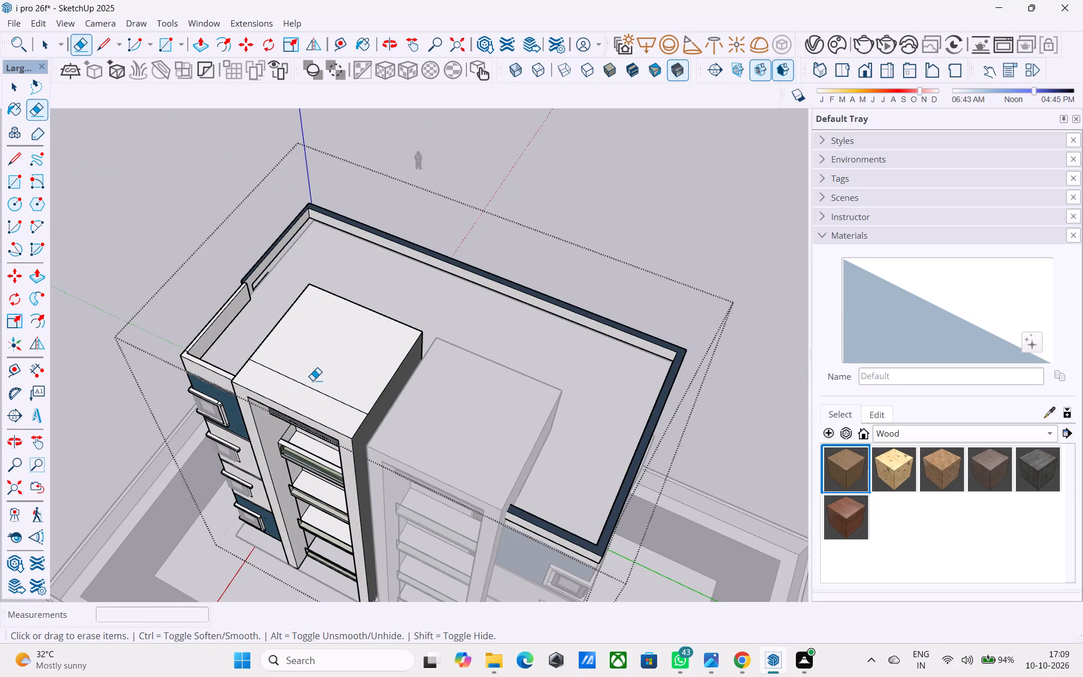
drag(312, 381, 301, 389)
key(space)
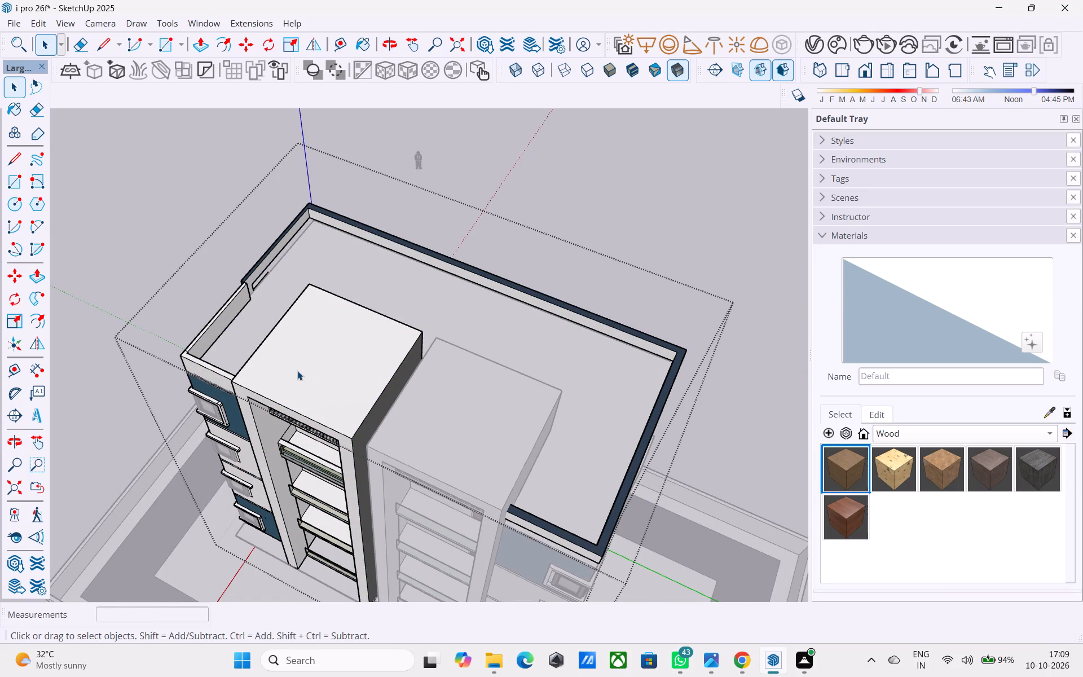
scroll(297, 370, up, 1)
scroll(324, 322, down, 7)
click(252, 240)
middle_drag(333, 333, 376, 214)
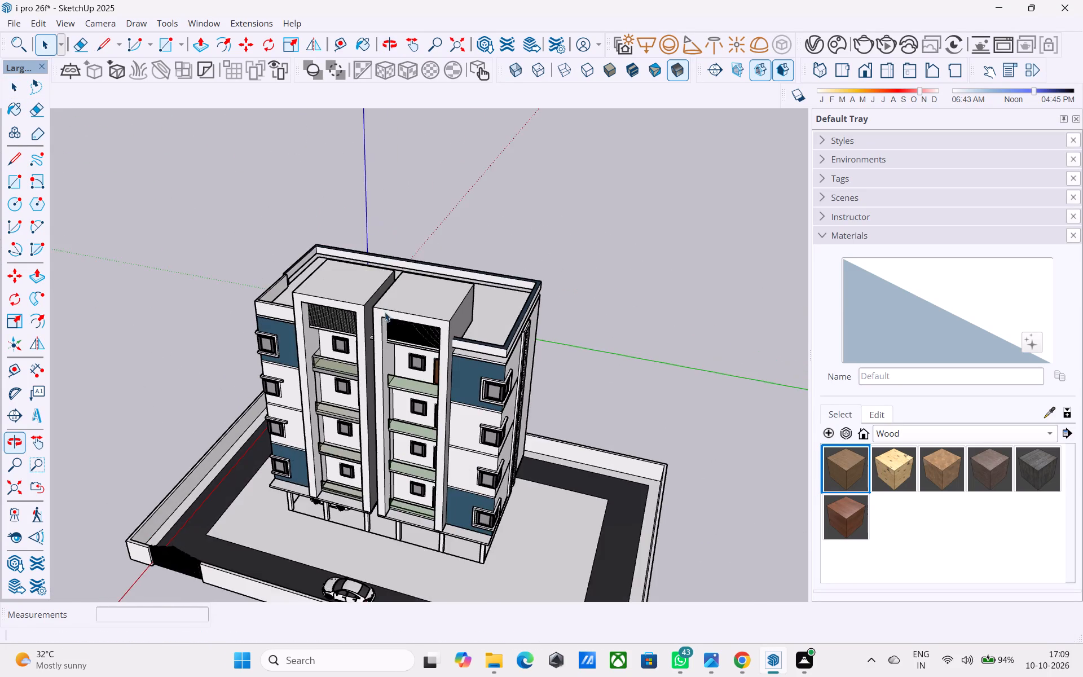
Save the model with the cleaned-up tower roof.
scroll(400, 353, up, 4)
middle_drag(384, 360, 644, 291)
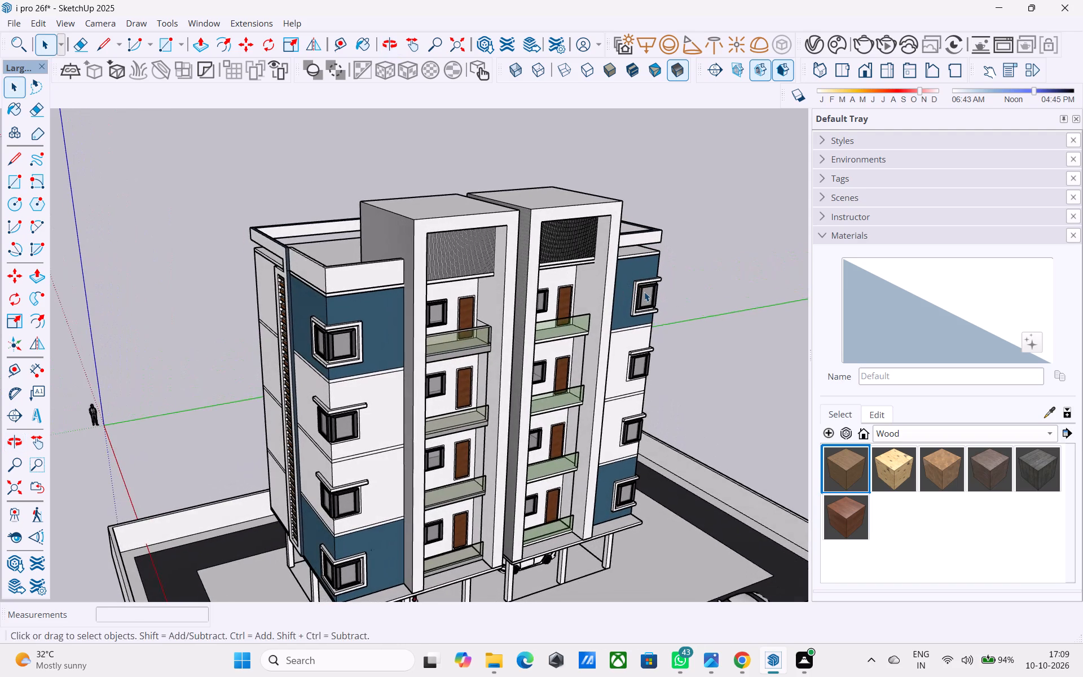
key(ctrl+s)
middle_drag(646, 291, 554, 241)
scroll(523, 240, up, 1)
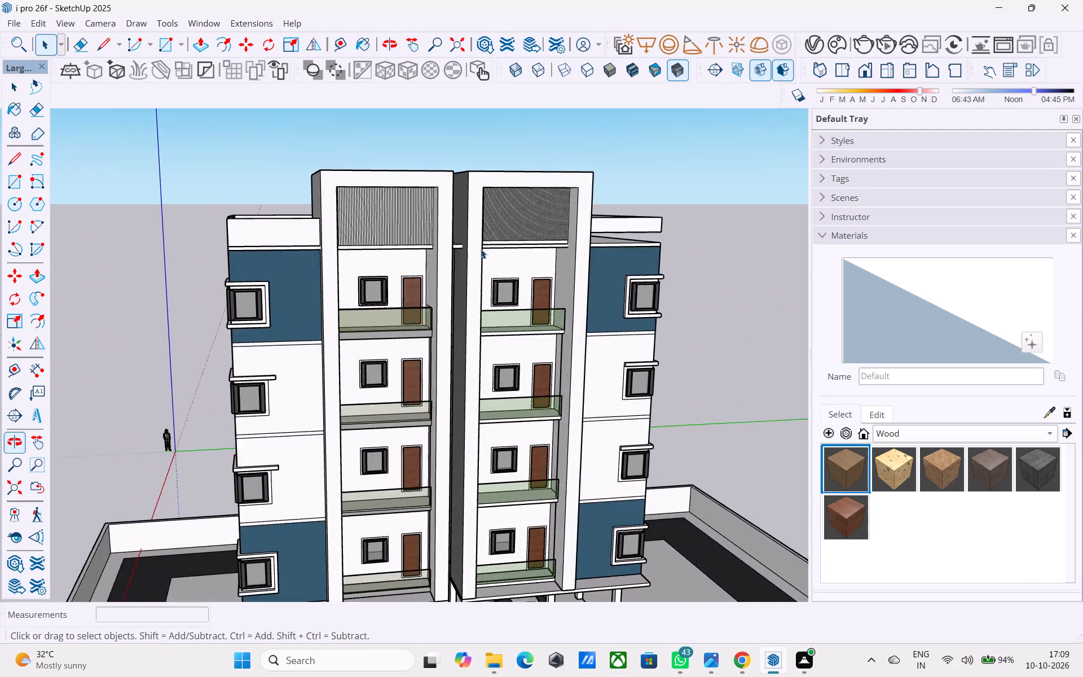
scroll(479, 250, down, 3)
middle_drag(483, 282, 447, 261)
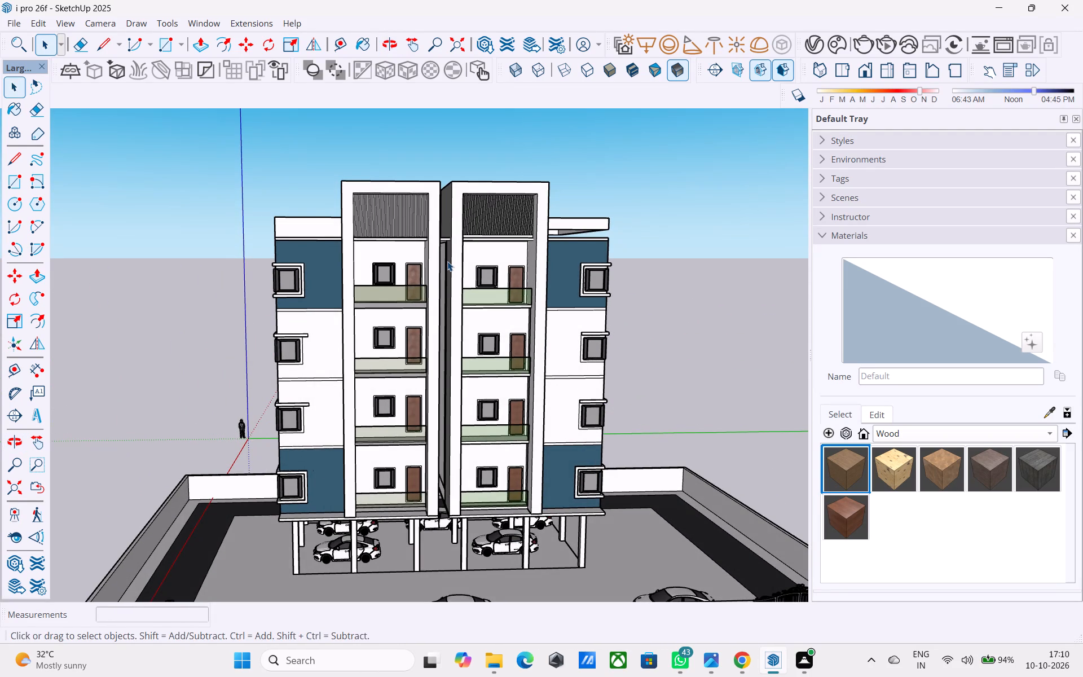
Inspect the front facade, the ground-level parking and the walled driveway from the front and from above.
scroll(534, 247, down, 4)
middle_drag(527, 265, 499, 265)
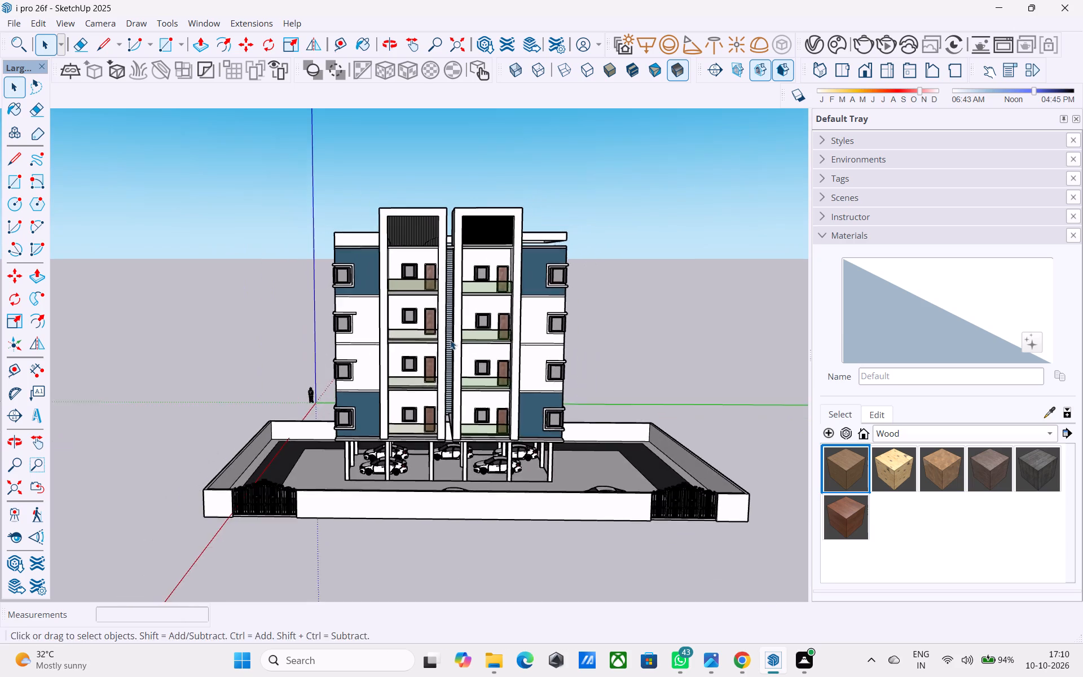
middle_drag(451, 341, 497, 469)
scroll(497, 480, up, 4)
middle_drag(469, 513, 457, 495)
scroll(466, 484, up, 1)
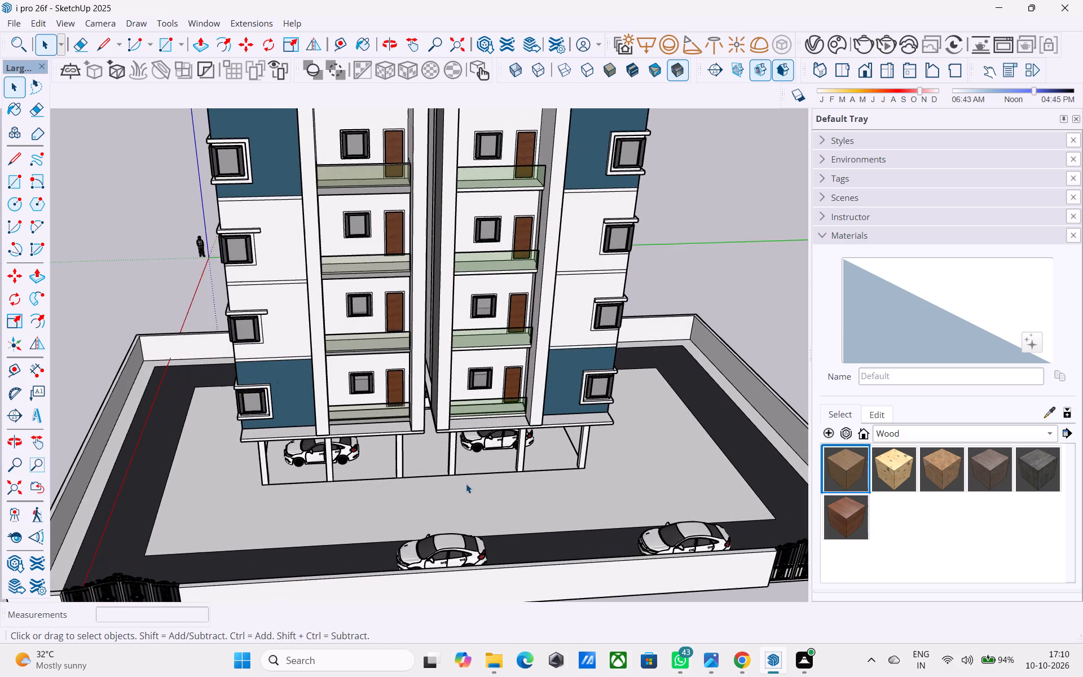
scroll(466, 483, down, 1)
middle_drag(466, 483, 466, 478)
scroll(476, 390, down, 4)
scroll(444, 134, up, 4)
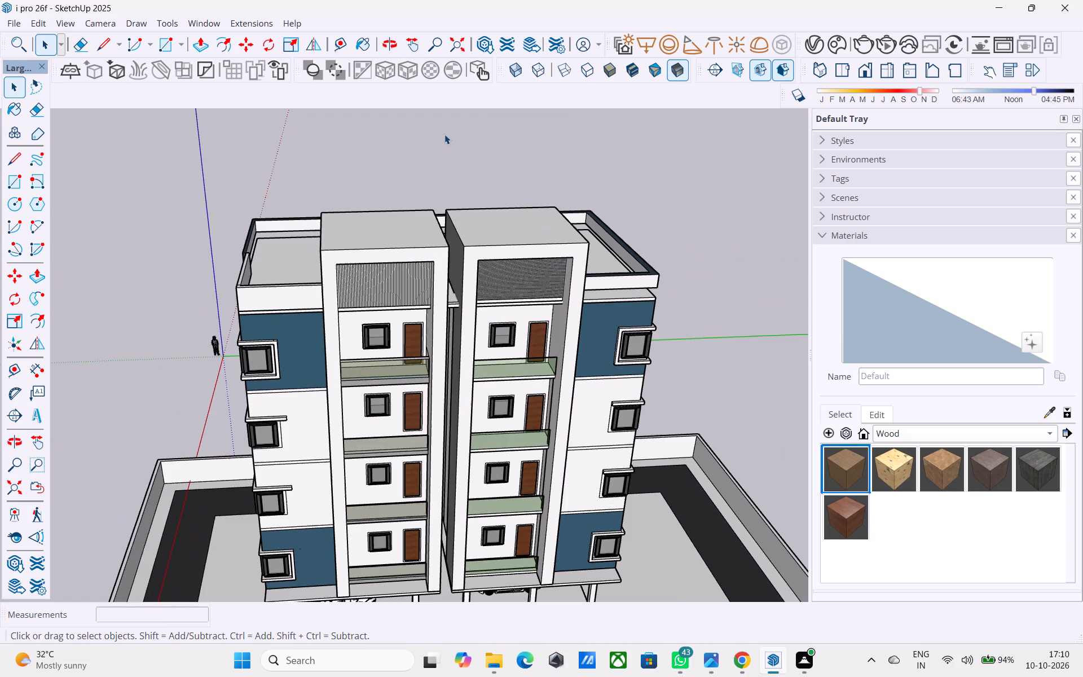
Examine the balcony tower tops, the roof parapet and the side wall with its corner windows and wooden slats.
middle_drag(463, 217, 458, 199)
middle_drag(450, 269, 510, 282)
scroll(530, 319, down, 4)
middle_drag(532, 334, 307, 267)
middle_drag(402, 302, 378, 296)
scroll(378, 296, up, 6)
scroll(380, 401, down, 1)
middle_drag(373, 398, 326, 373)
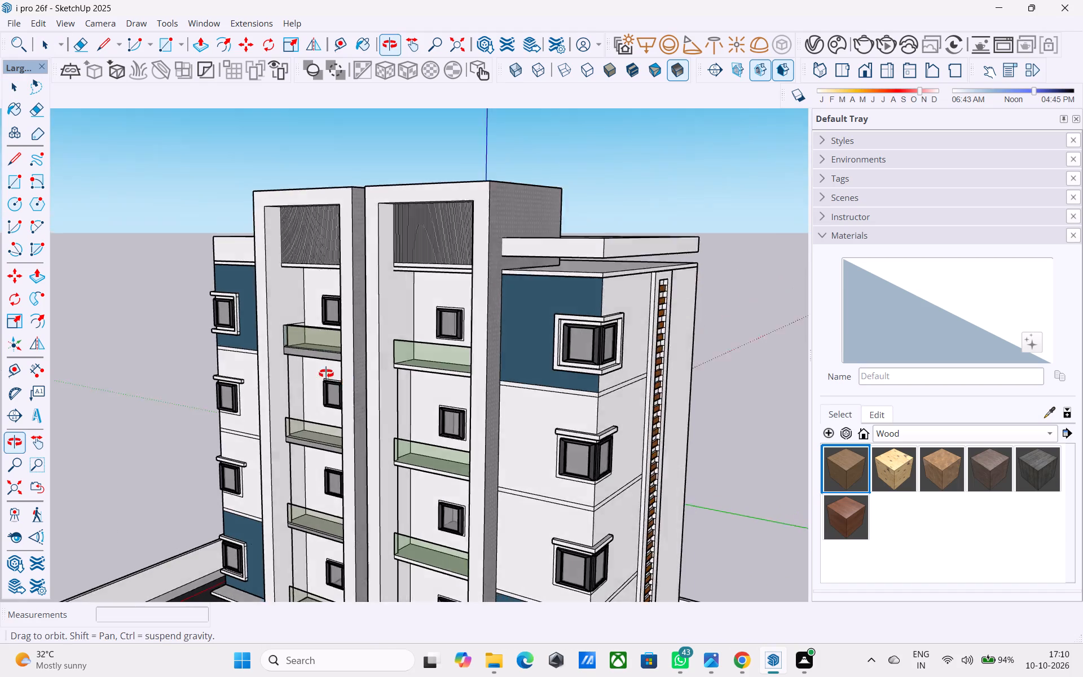
middle_drag(326, 373, 315, 367)
scroll(301, 343, down, 5)
middle_drag(303, 346, 569, 375)
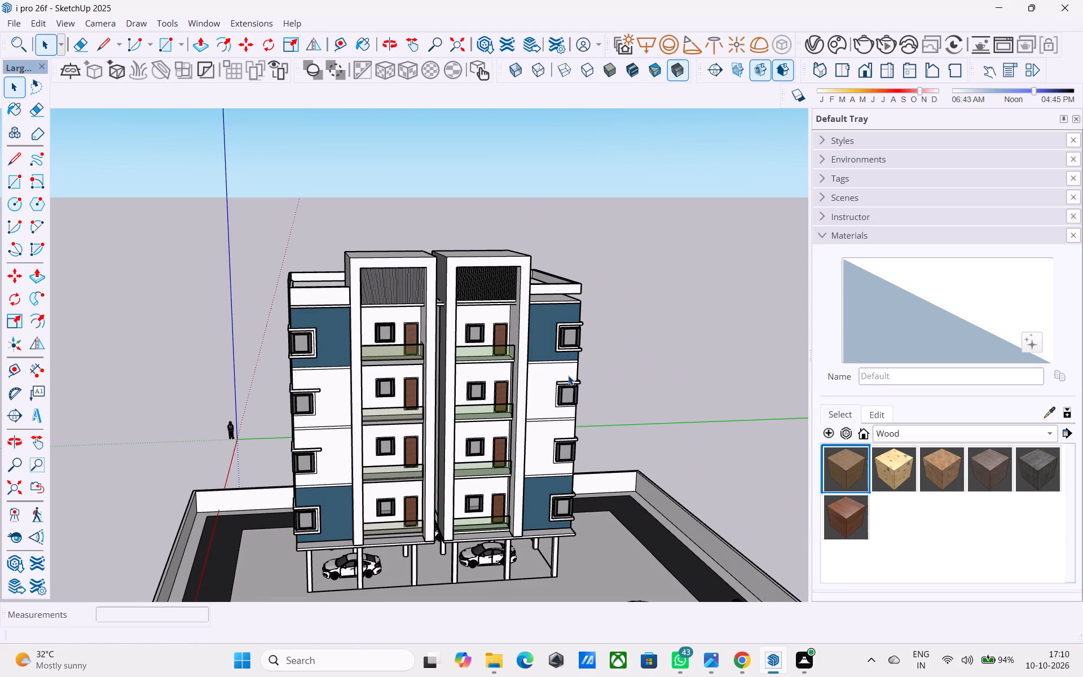
Review the building from its opposite front corner, including the slatted side wall, parked cars, boundary wall and gates.
middle_drag(473, 408, 641, 376)
scroll(534, 438, up, 3)
middle_drag(532, 442, 529, 436)
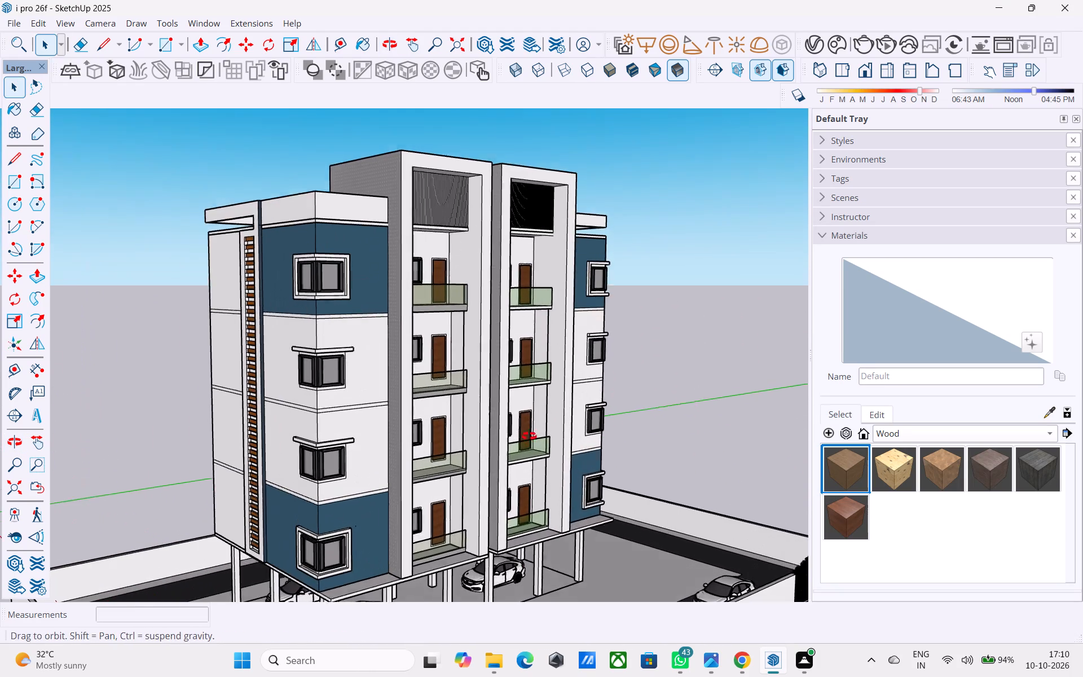
middle_drag(529, 436, 539, 409)
scroll(595, 365, down, 2)
middle_drag(324, 495, 292, 474)
scroll(292, 474, up, 1)
scroll(292, 474, down, 3)
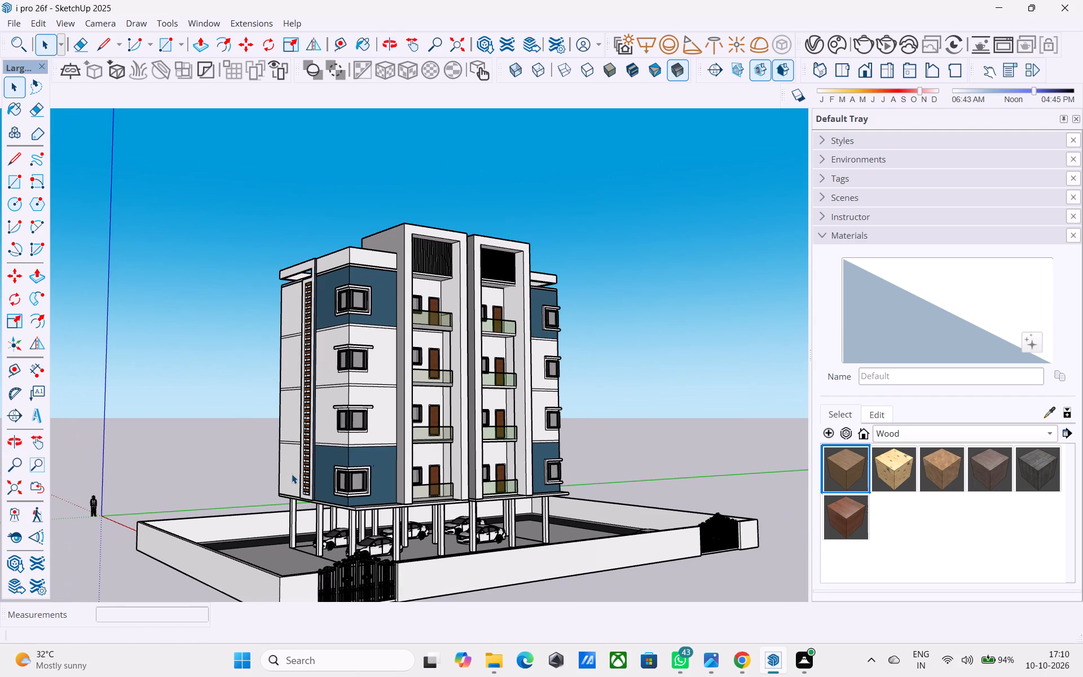